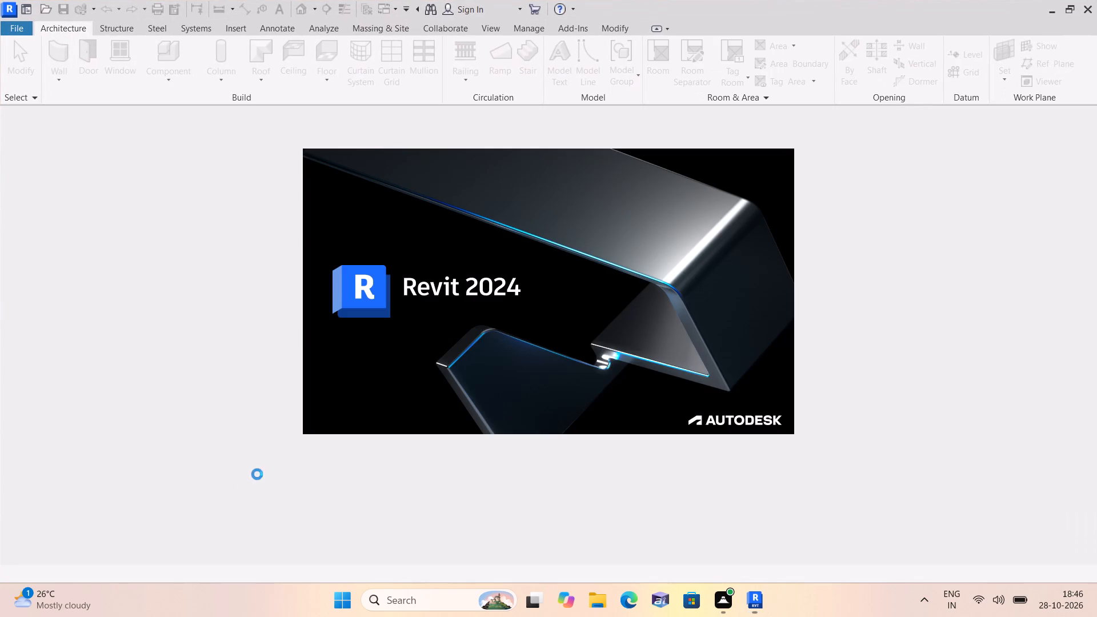
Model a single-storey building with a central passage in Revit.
Create a new project from the "default 2" template.
scroll(262, 1, "down", 1)
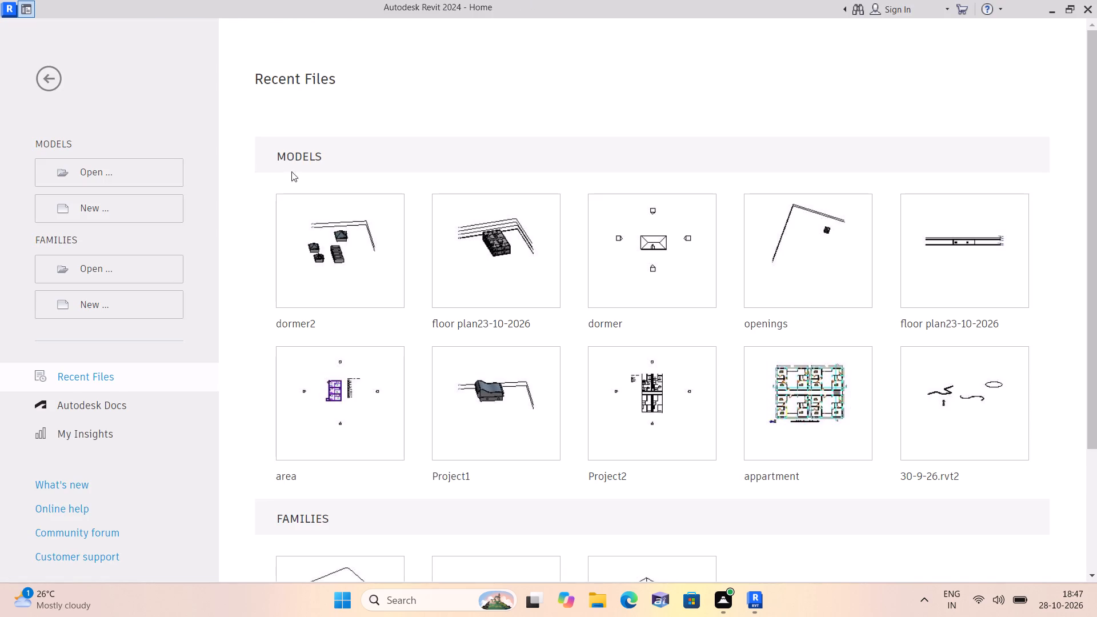
left_click(109, 206)
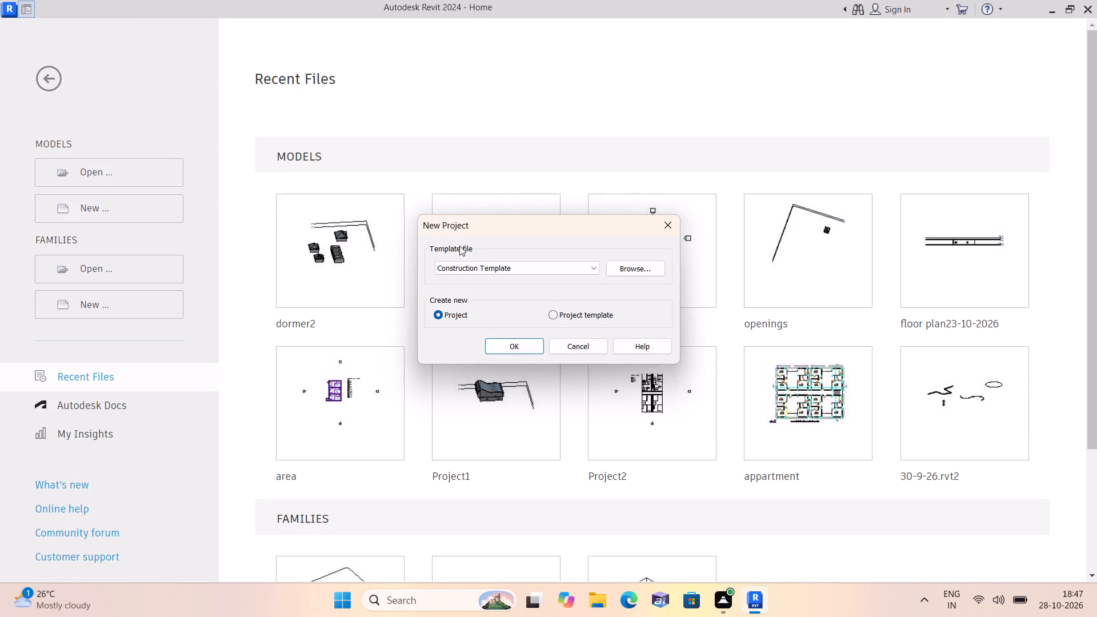
left_click(550, 265)
left_click(502, 359)
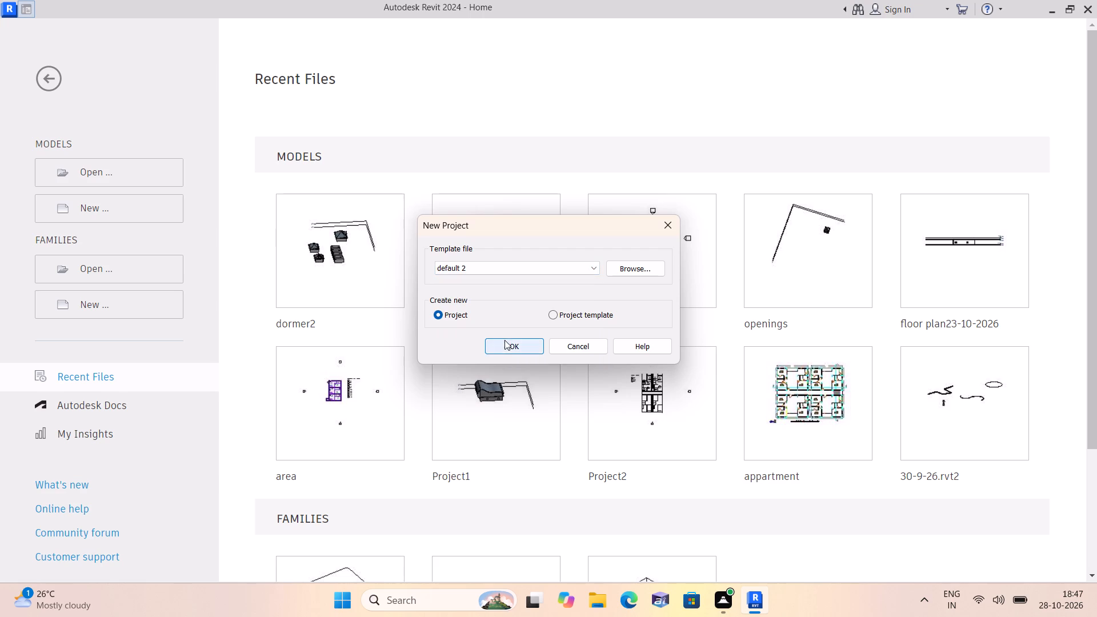
left_click(507, 344)
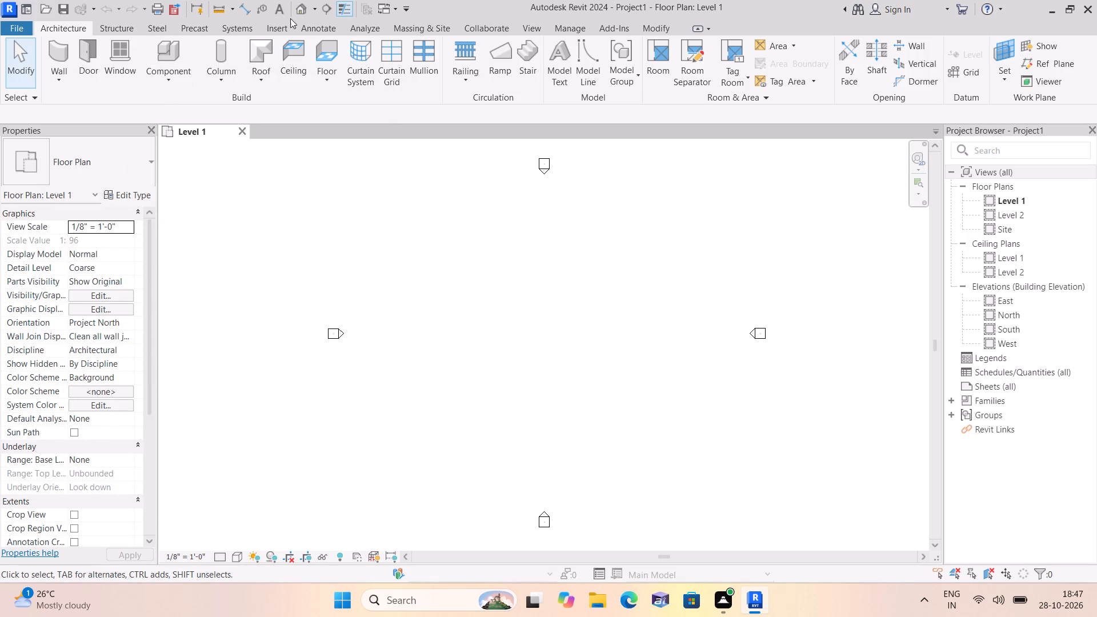
Link the CAD file "floor appartment1-10-26.dwg" to Level 1 with Auto - Center to Center positioning.
left_click(267, 26)
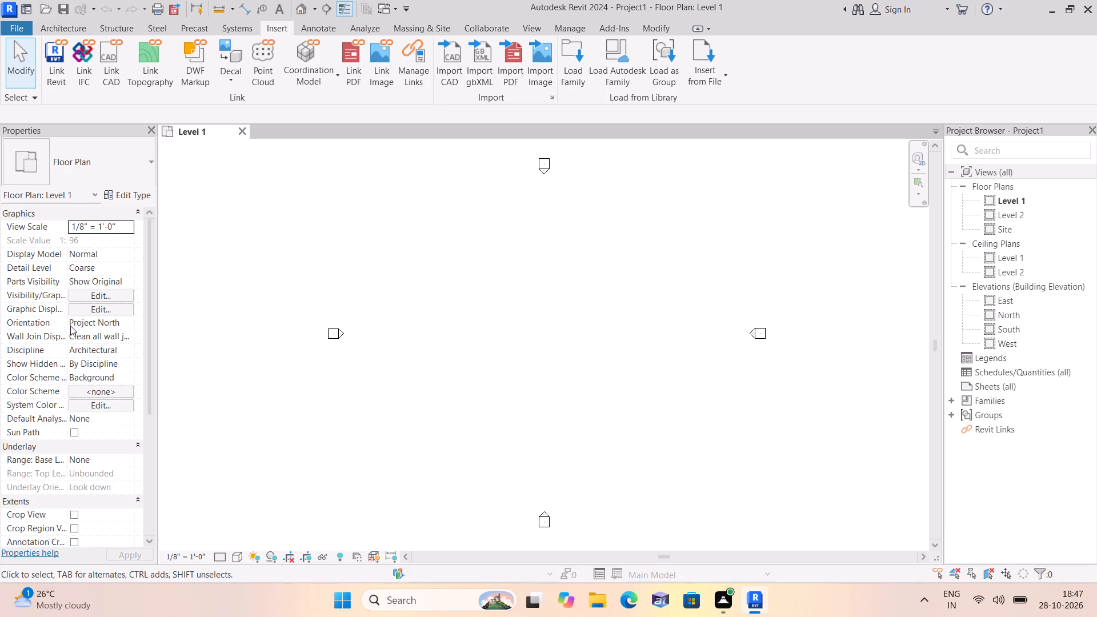
double_click(108, 55)
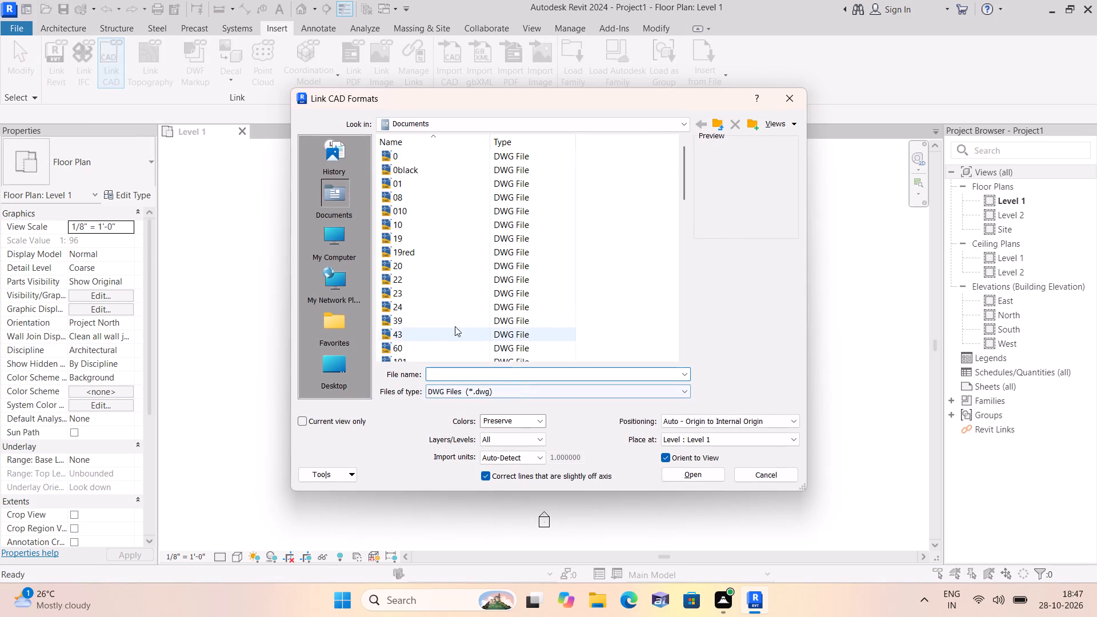
scroll(340, 287, "down", 1)
scroll(346, 241, "down", 4)
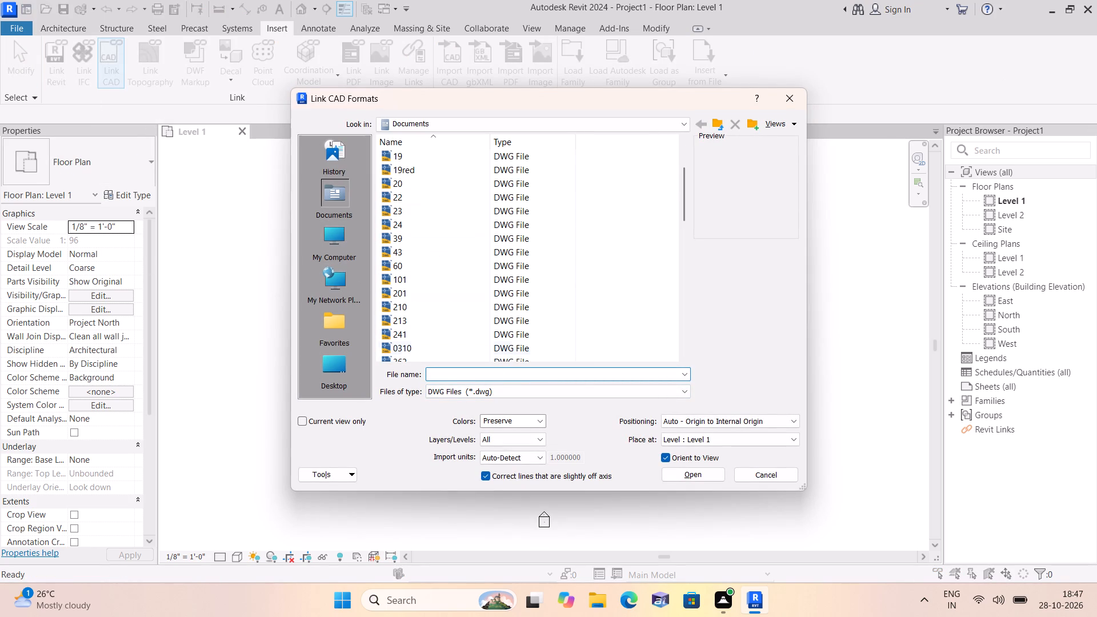
left_click(488, 379)
type("floo")
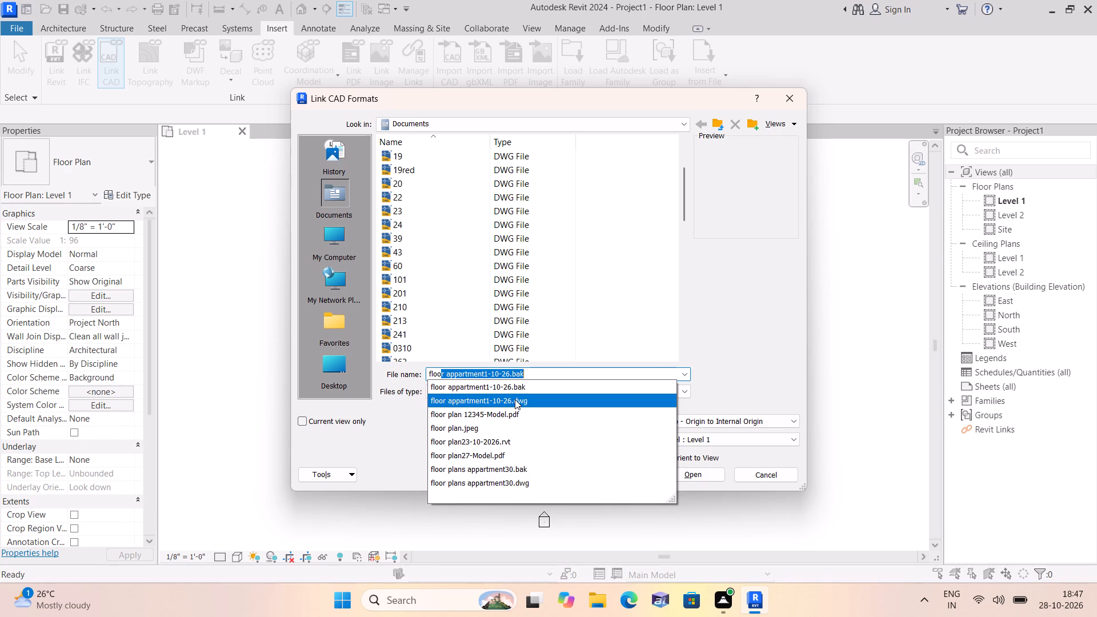
left_click(515, 399)
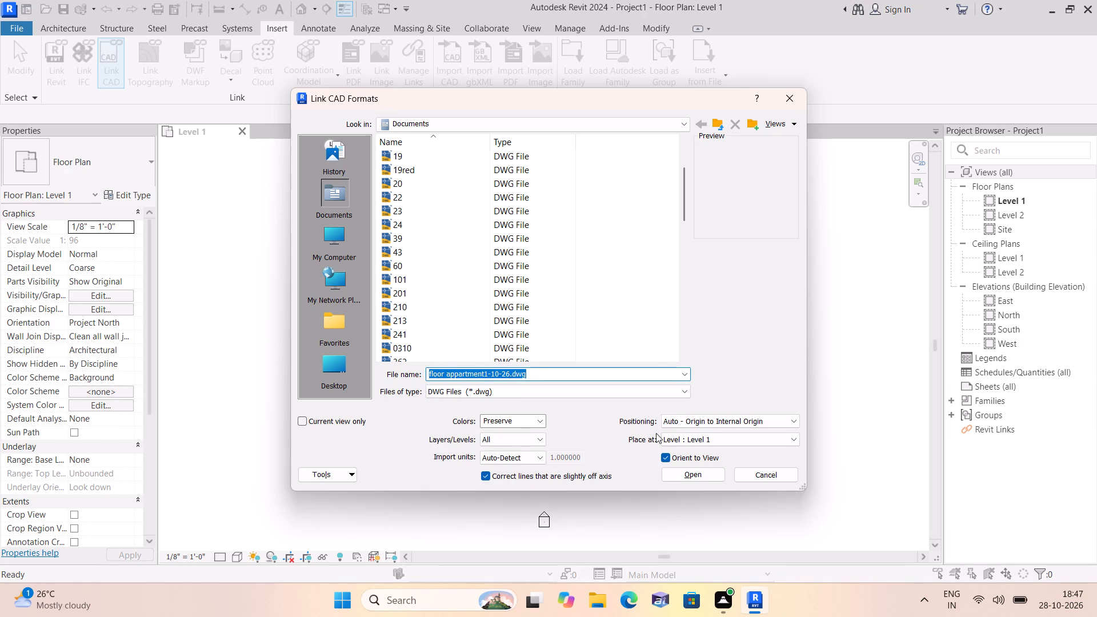
left_click(676, 420)
left_click(676, 432)
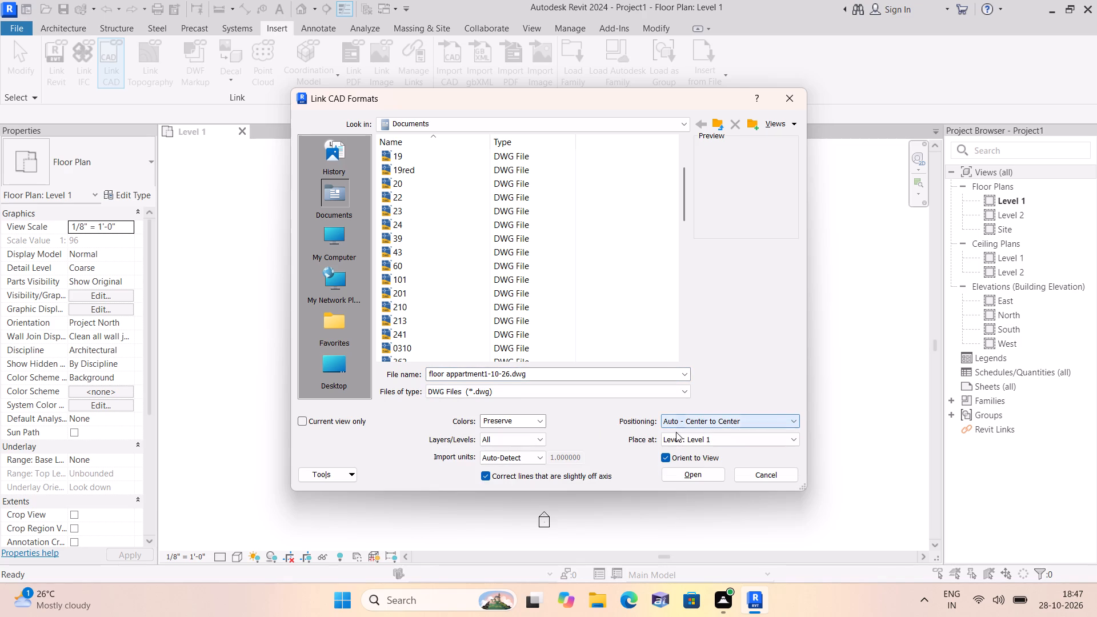
left_click(682, 476)
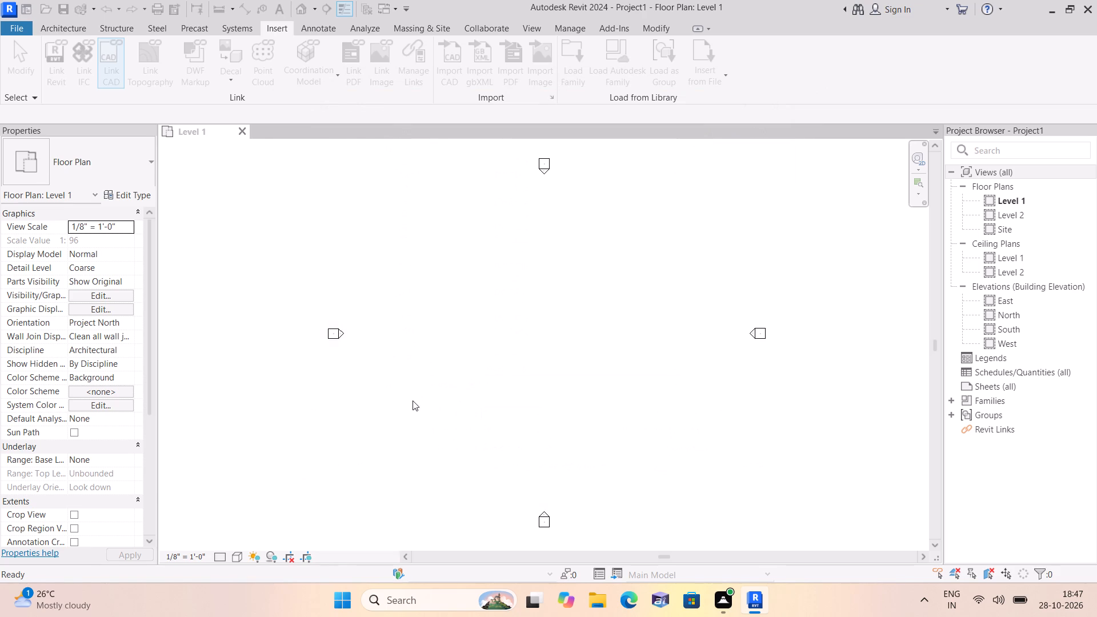
Examine the linked apartment floor plan in the Level 1 view.
scroll(429, 356, "down", 1)
scroll(607, 340, "up", 2)
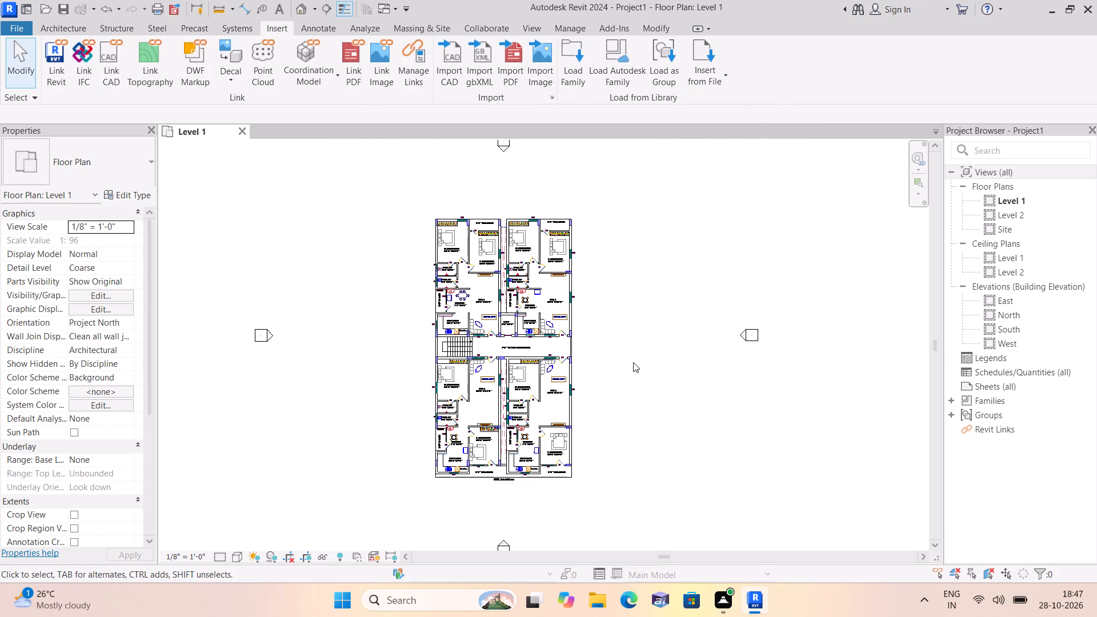
middle_click_drag(628, 362, 538, 334)
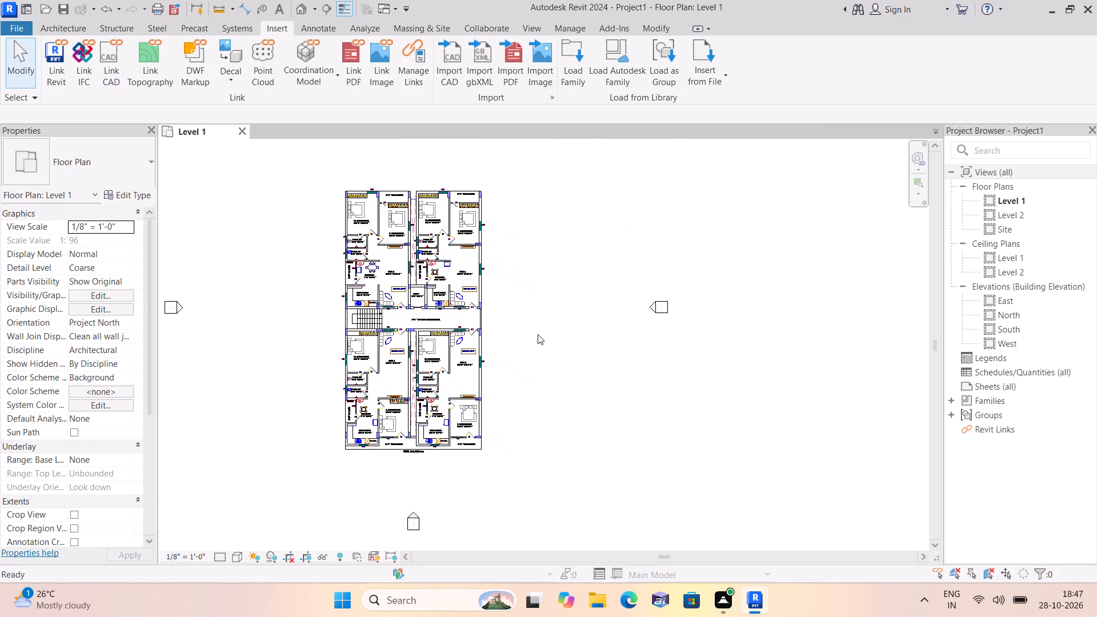
scroll(538, 334, "up", 1)
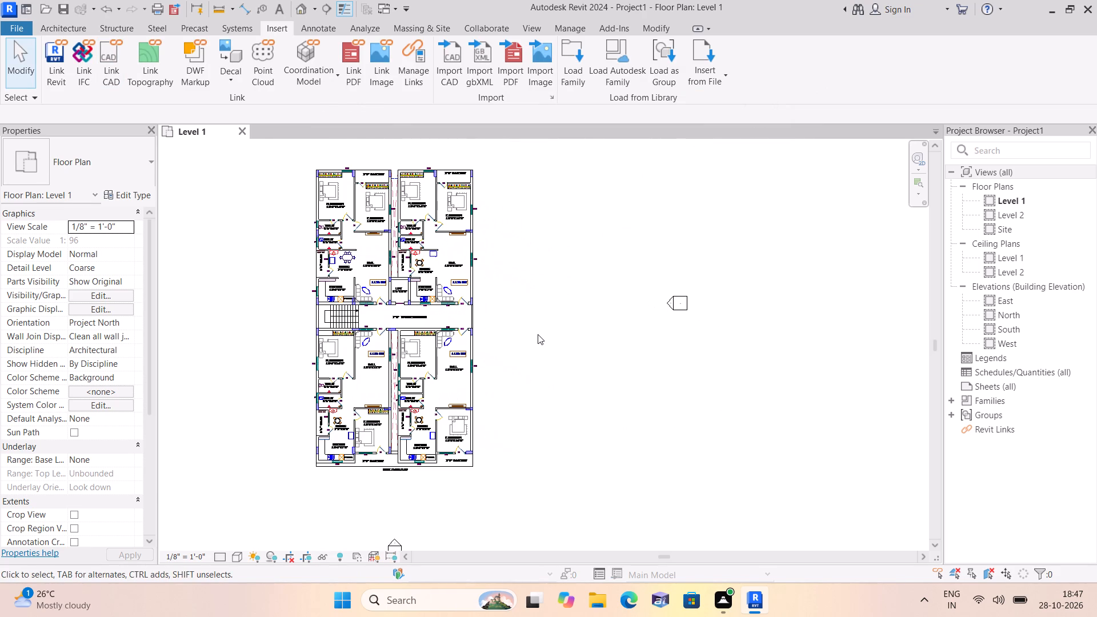
middle_click_drag(538, 334, 564, 367)
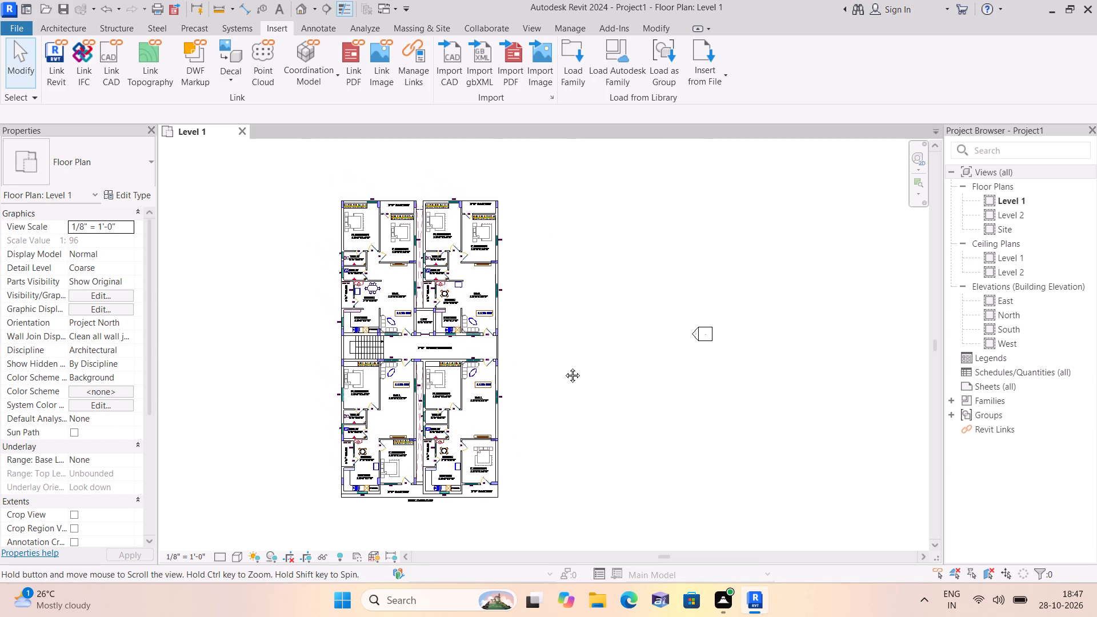
middle_click_drag(564, 367, 566, 373)
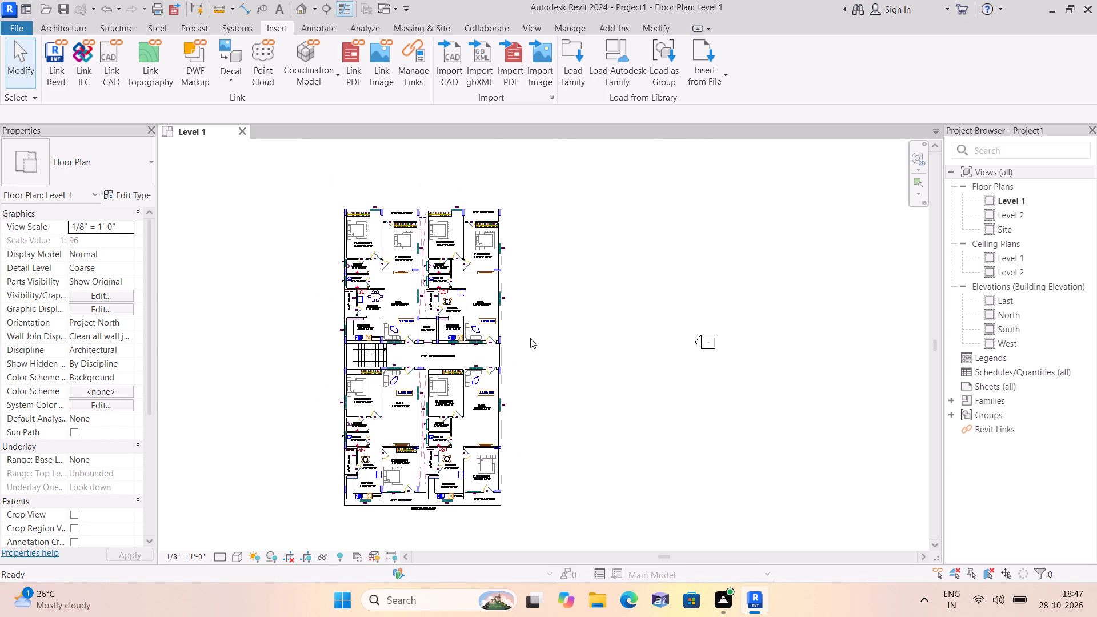
scroll(530, 338, "up", 1)
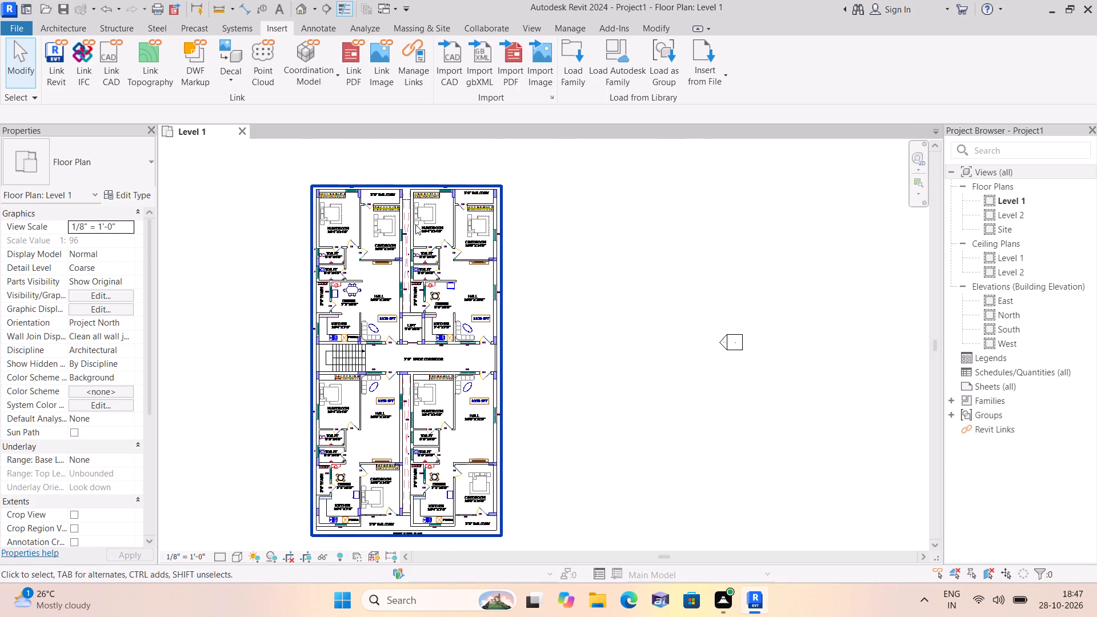
scroll(415, 225, "up", 1)
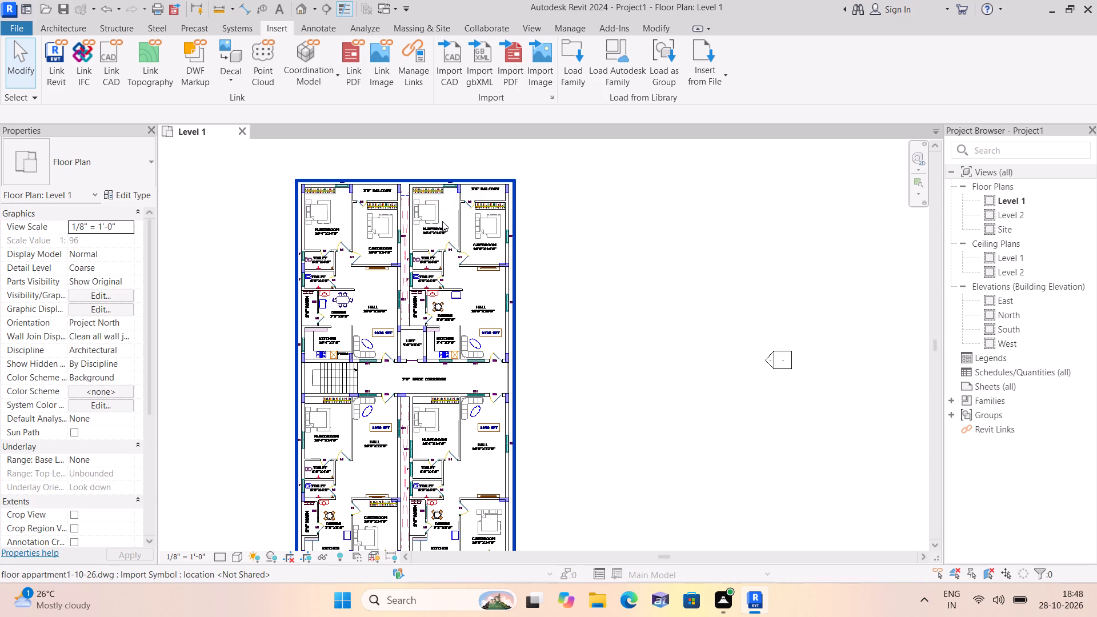
scroll(442, 221, "up", 1)
scroll(490, 222, "down", 1)
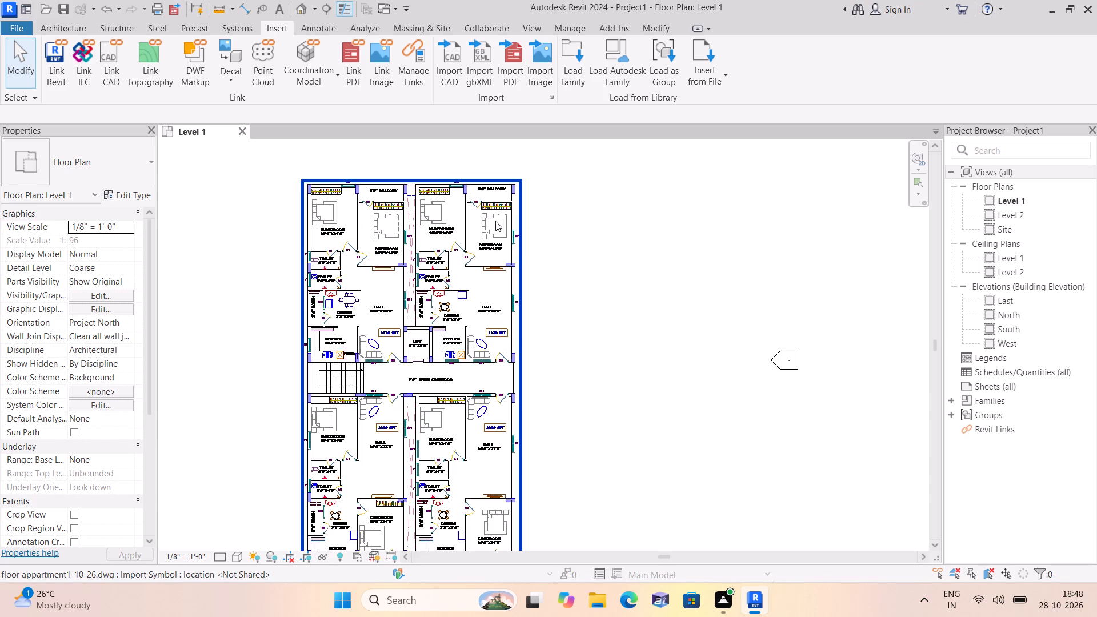
middle_click_drag(495, 221, 439, 264)
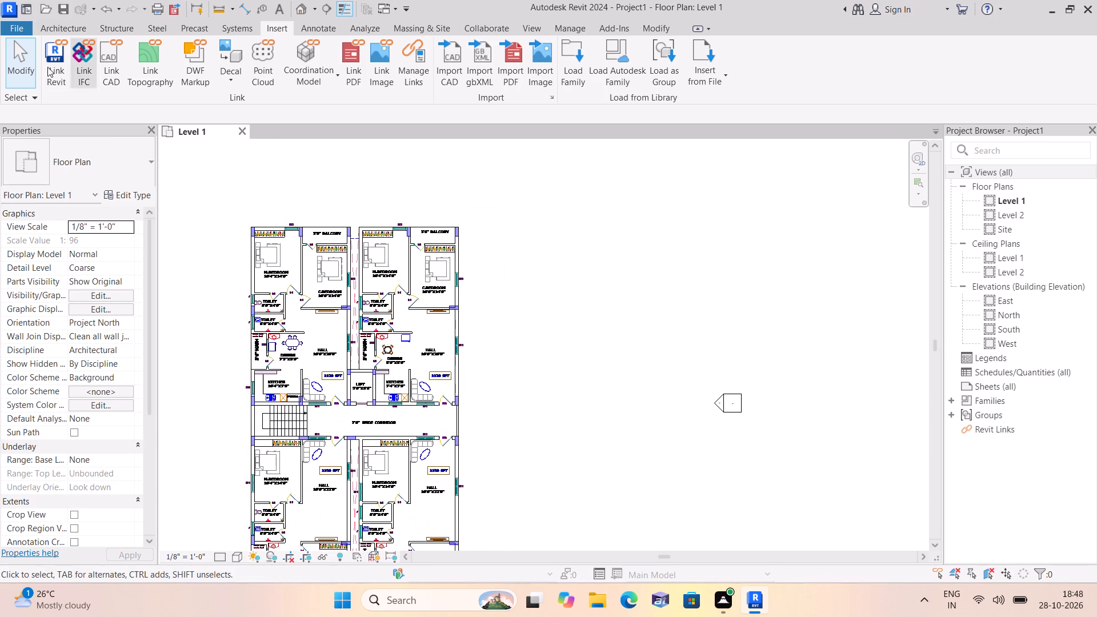
In the South elevation, set Level 2's height above Level 1 to 1' 6".
left_click(53, 27)
middle_click_drag(289, 222, 362, 156)
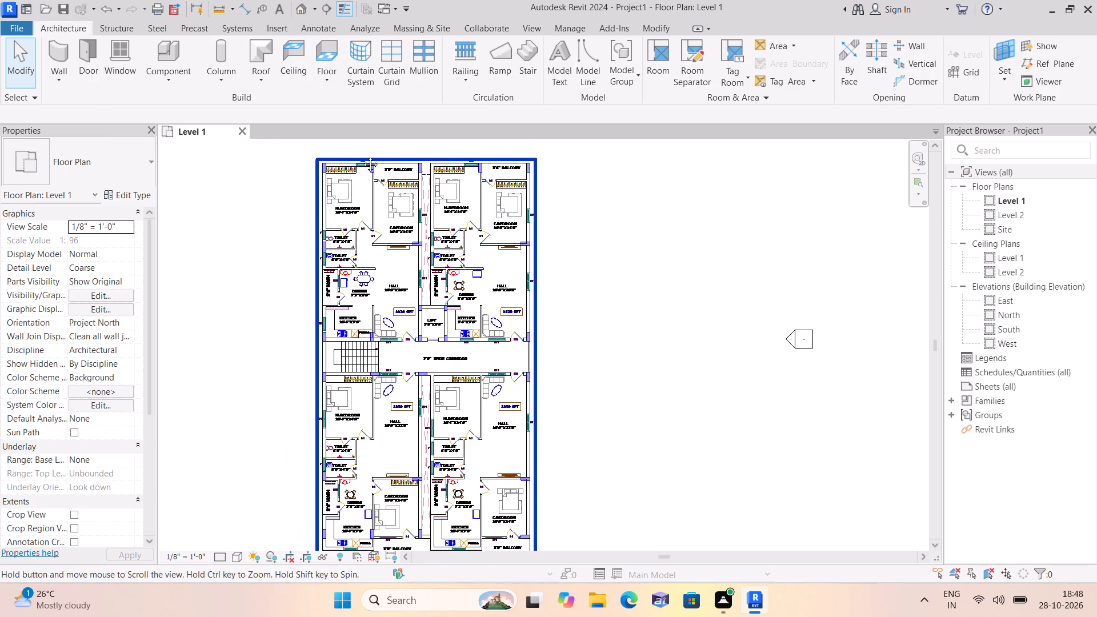
middle_click_drag(362, 156, 362, 156)
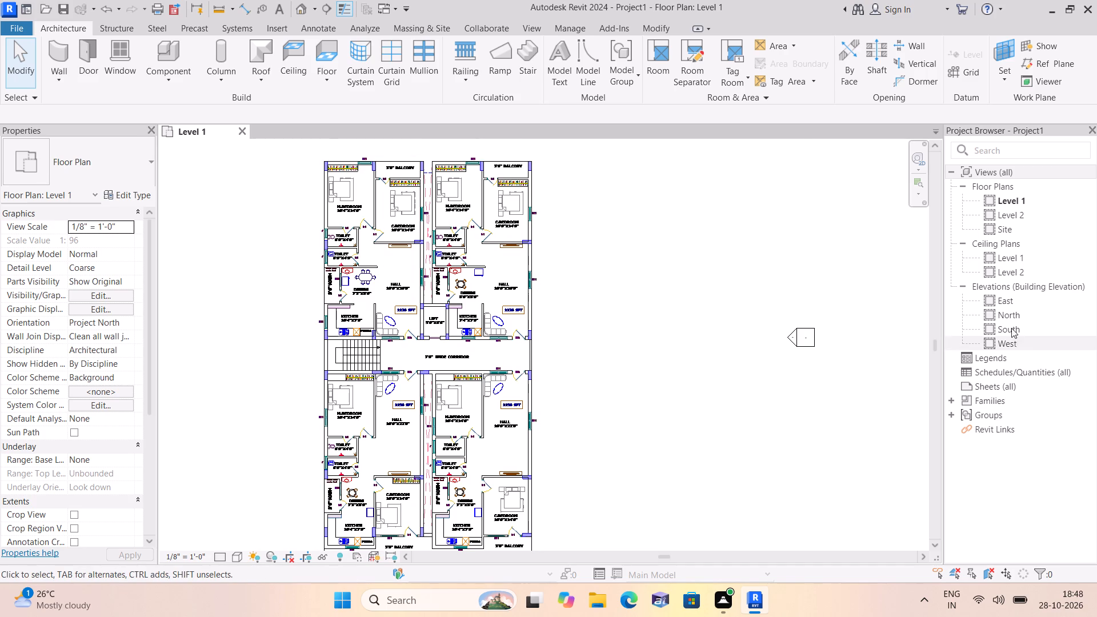
double_click(1032, 327)
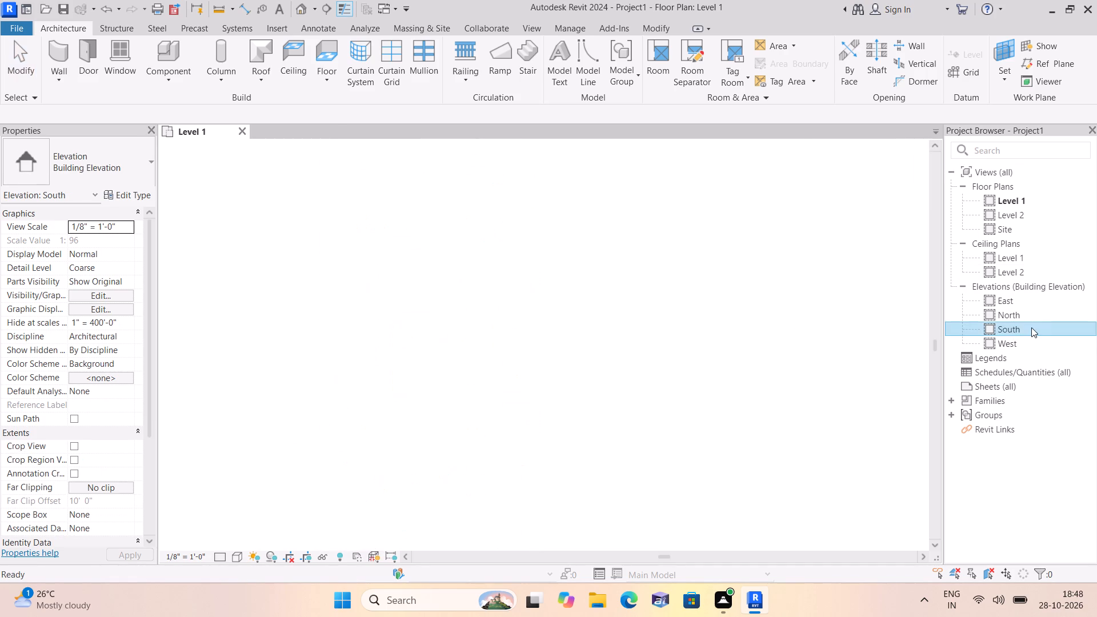
middle_click_drag(516, 384, 512, 382)
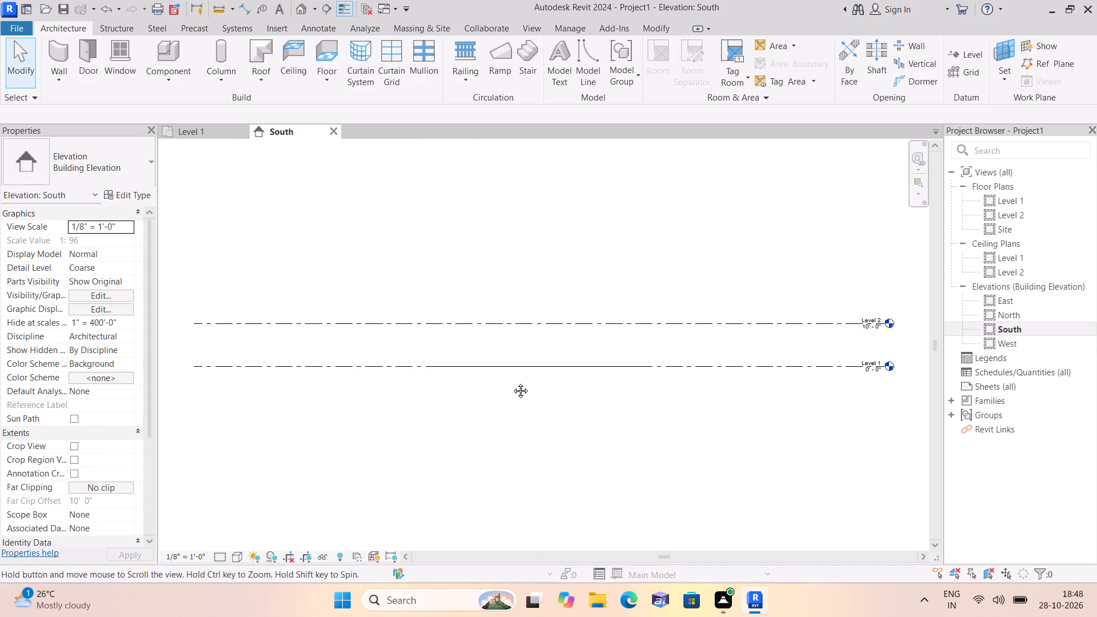
middle_click_drag(512, 382, 475, 350)
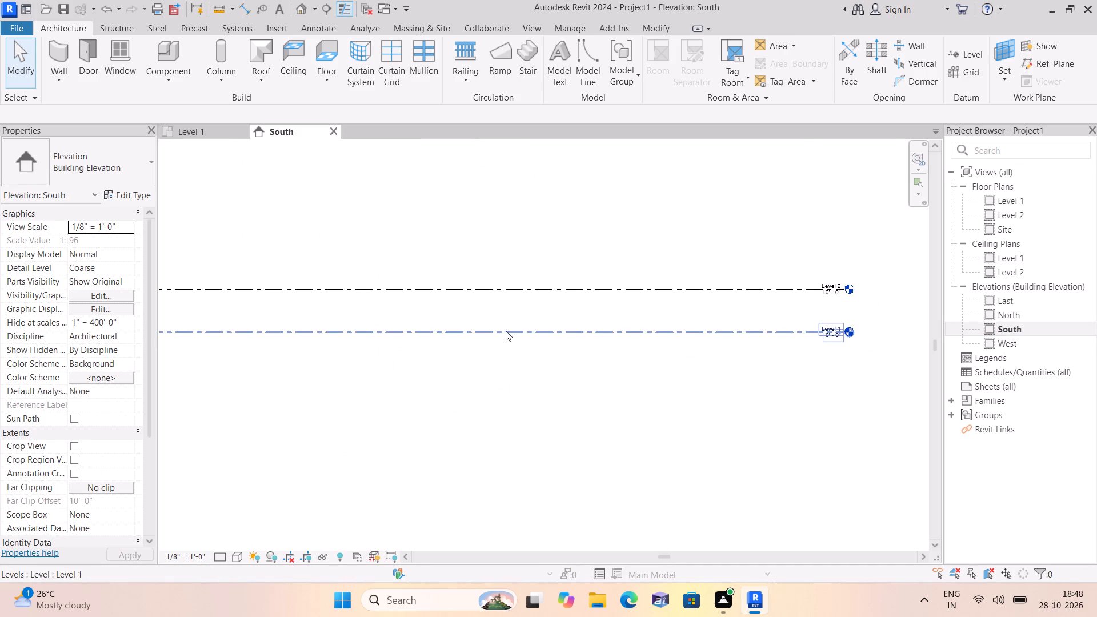
left_click(484, 285)
left_click(286, 311)
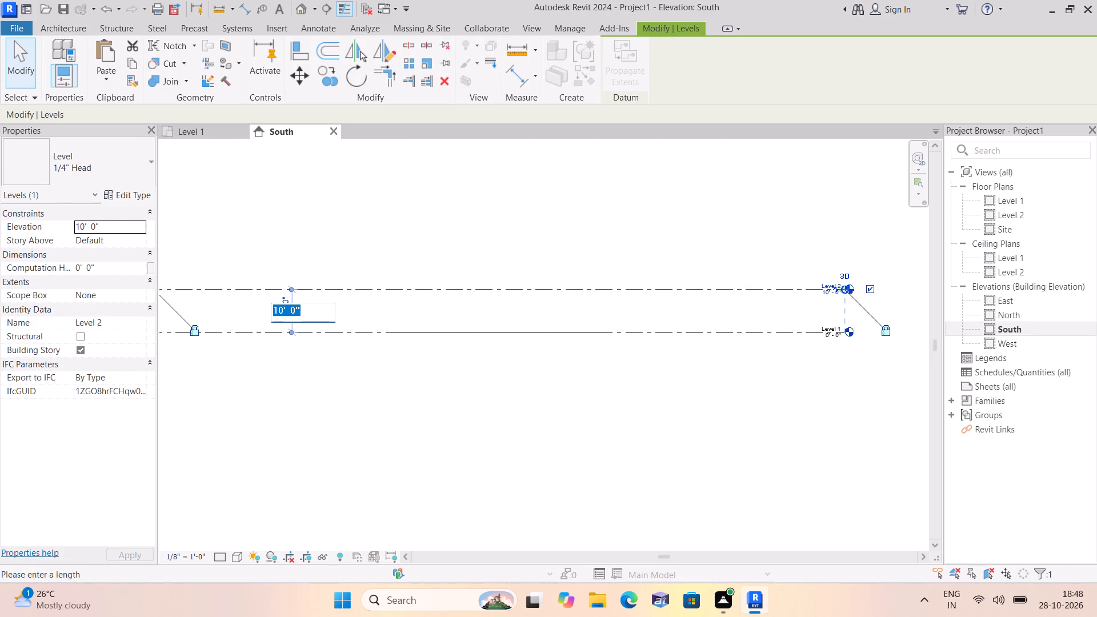
key("BackSpace")
type("1'6\"")
left_click(495, 232)
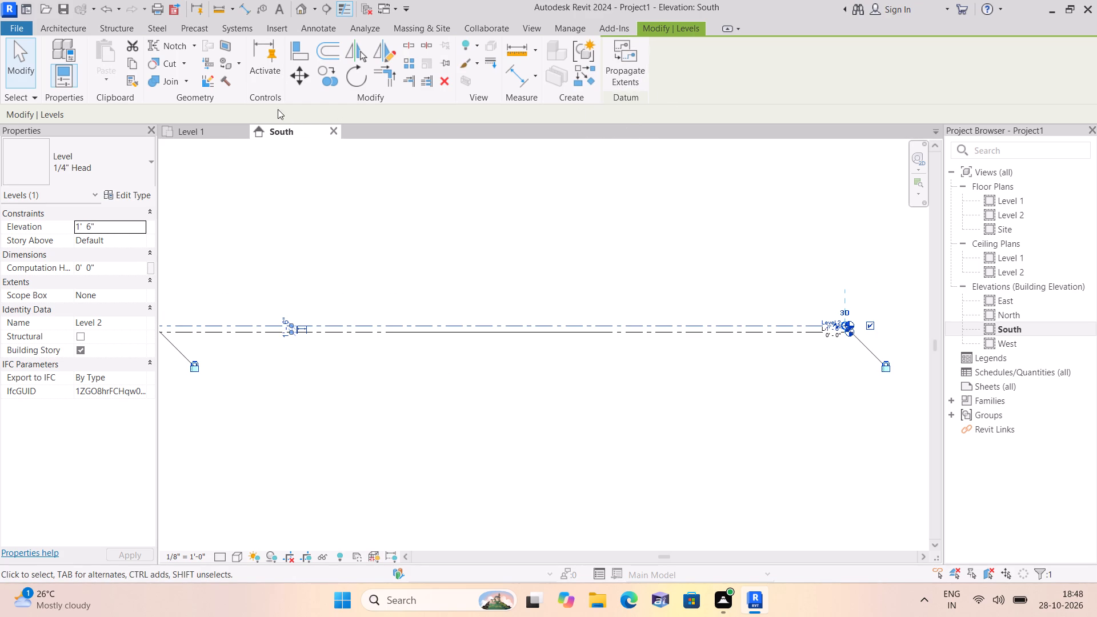
Add a new level offset 10' above Level 2 by picking the Level 2 line.
left_click(65, 31)
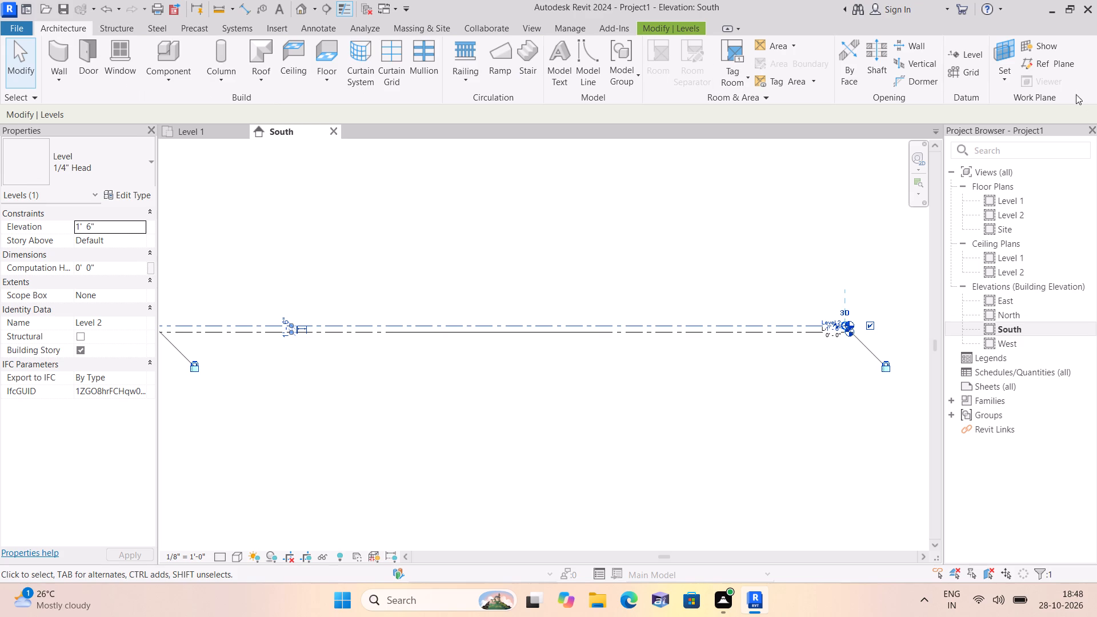
left_click(962, 56)
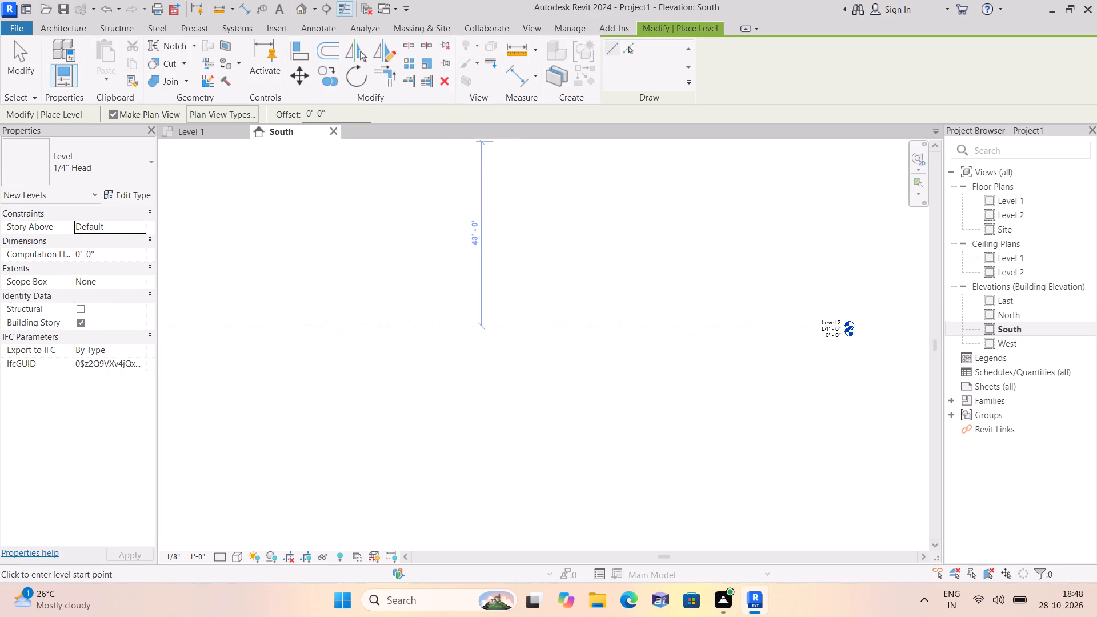
left_click(331, 111)
key("BackSpace")
key("BackSpace")
key("BackSpace")
key("BackSpace")
key("BackSpace")
key("BackSpace")
key("BackSpace")
key("BackSpace")
key("BackSpace")
key("BackSpace")
key("BackSpace")
key("BackSpace")
key("BackSpace")
key("BackSpace")
key("BackSpace")
type("10")
key("apostrophe")
left_click(629, 50)
left_click(635, 322)
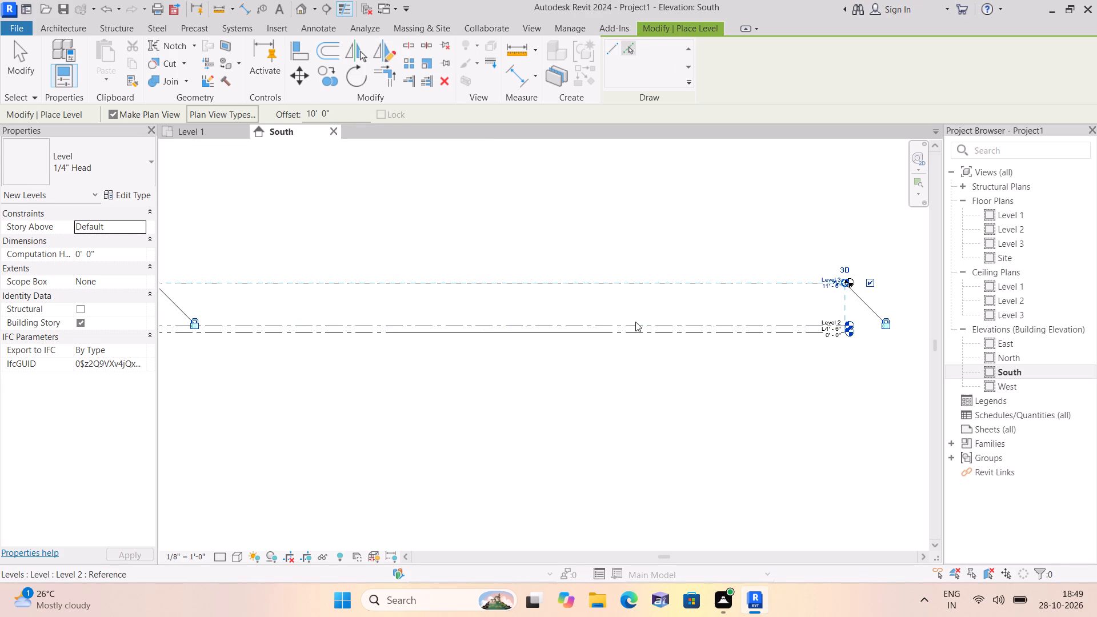
Add a new level offset 6" above Level 3 by picking the Level 3 line.
left_click(323, 113)
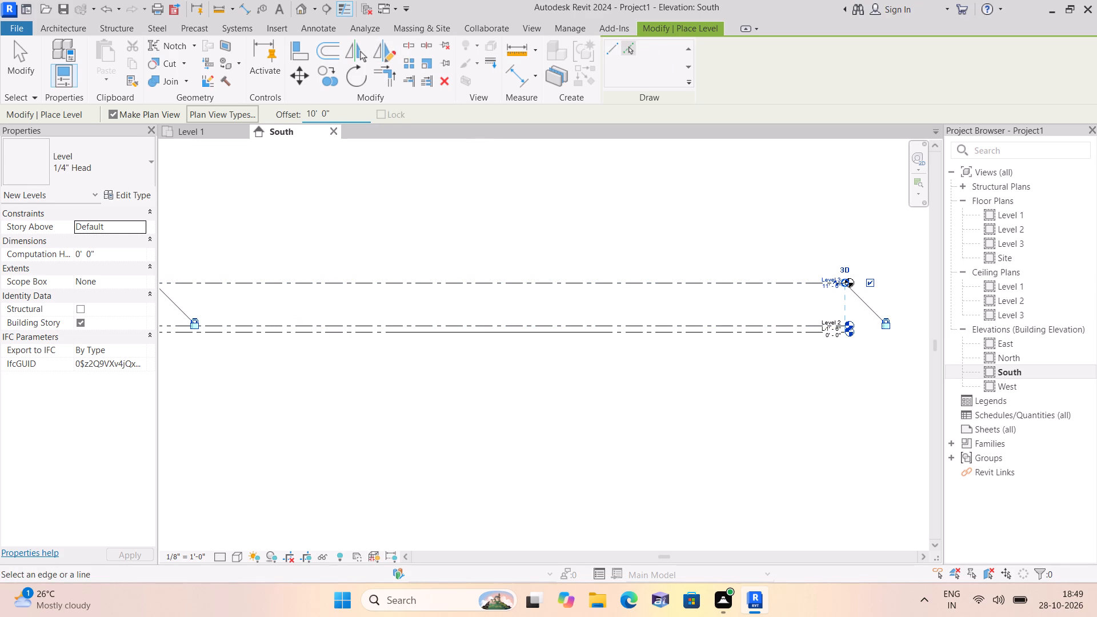
key("BackSpace")
key("BackSpace")
key("BackSpace")
key("BackSpace")
key("BackSpace")
key("BackSpace")
key("BackSpace")
key("BackSpace")
left_click(326, 112)
key("BackSpace")
key("BackSpace")
key("BackSpace")
key("BackSpace")
key("BackSpace")
key("BackSpace")
key("BackSpace")
key("BackSpace")
key("BackSpace")
key("BackSpace")
key("BackSpace")
key("BackSpace")
key("BackSpace")
key("BackSpace")
key("BackSpace")
key("BackSpace")
key("BackSpace")
key("BackSpace")
type("6\"")
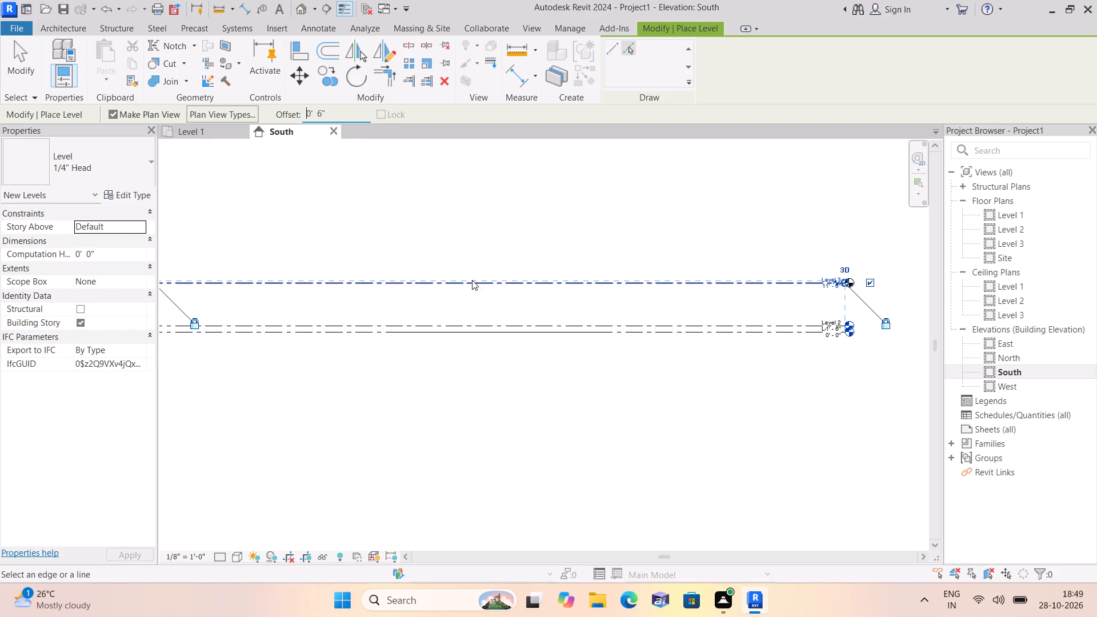
left_click(477, 282)
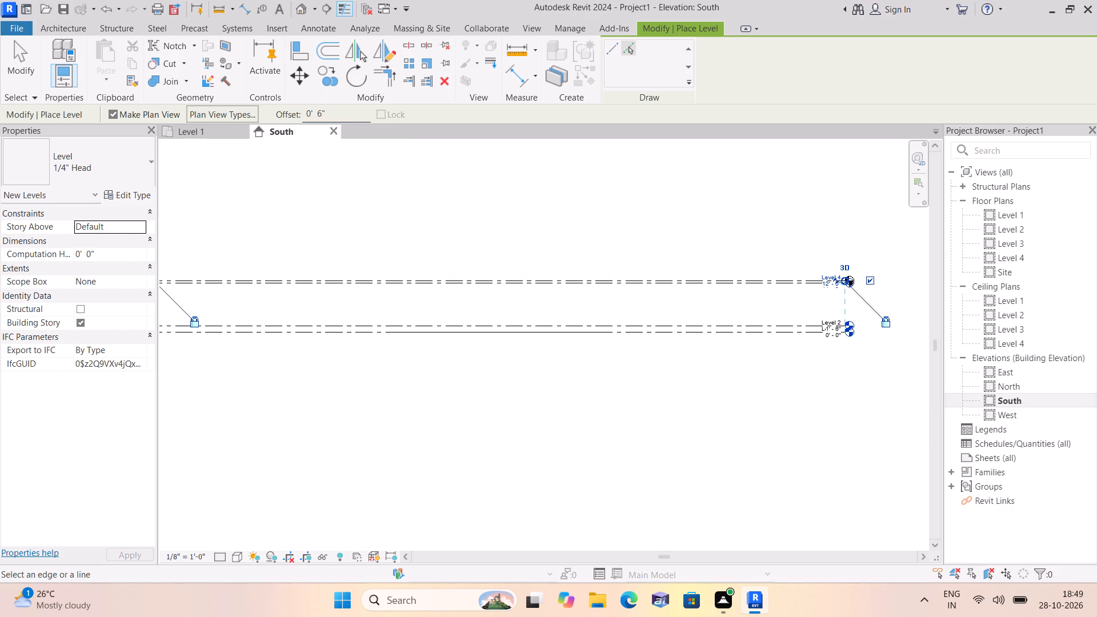
Add a new level offset 3' 6" above Level 4 by picking the Level 4 line, and finish placing levels.
left_click(339, 113)
key("BackSpace")
key("BackSpace")
key("BackSpace")
key("BackSpace")
key("BackSpace")
key("BackSpace")
key("BackSpace")
key("BackSpace")
key("BackSpace")
key("BackSpace")
key("BackSpace")
key("BackSpace")
key("BackSpace")
key("BackSpace")
key("BackSpace")
key("BackSpace")
key("BackSpace")
key("BackSpace")
type("3'6")
key("shift+quotedbl")
scroll(428, 281, "up", 1)
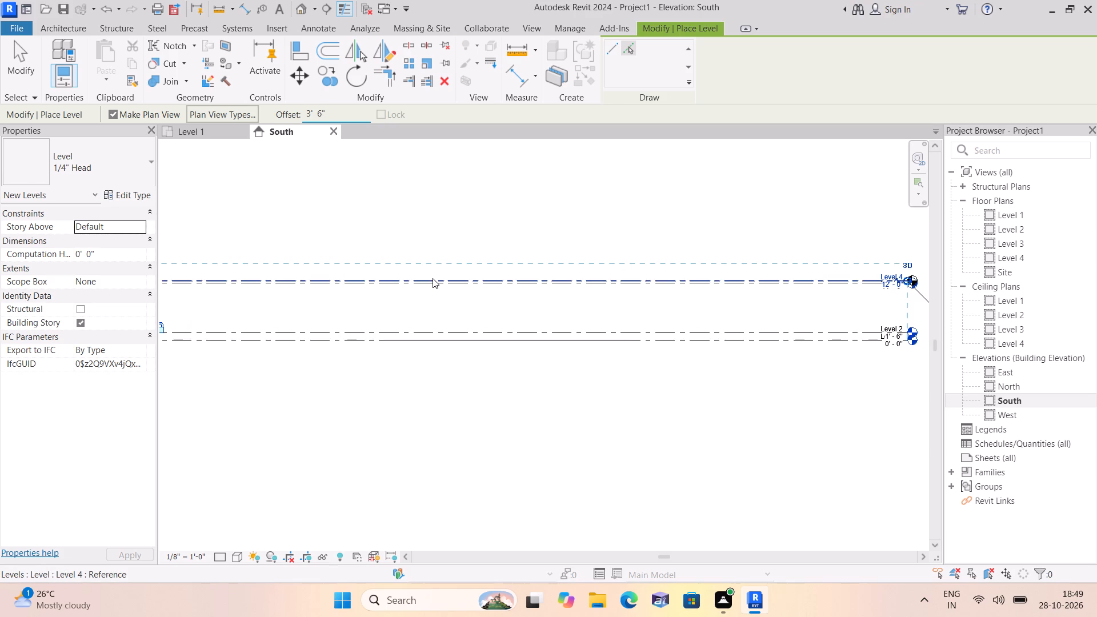
left_click(433, 278)
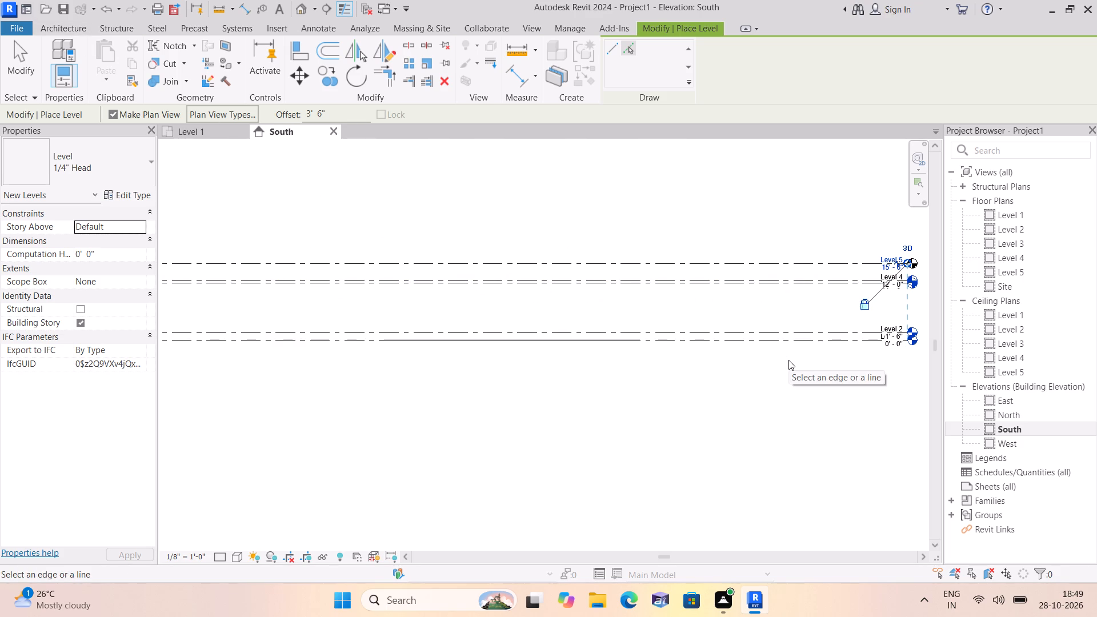
key("Escape")
middle_click_drag(822, 374, 768, 368)
scroll(863, 339, "up", 2)
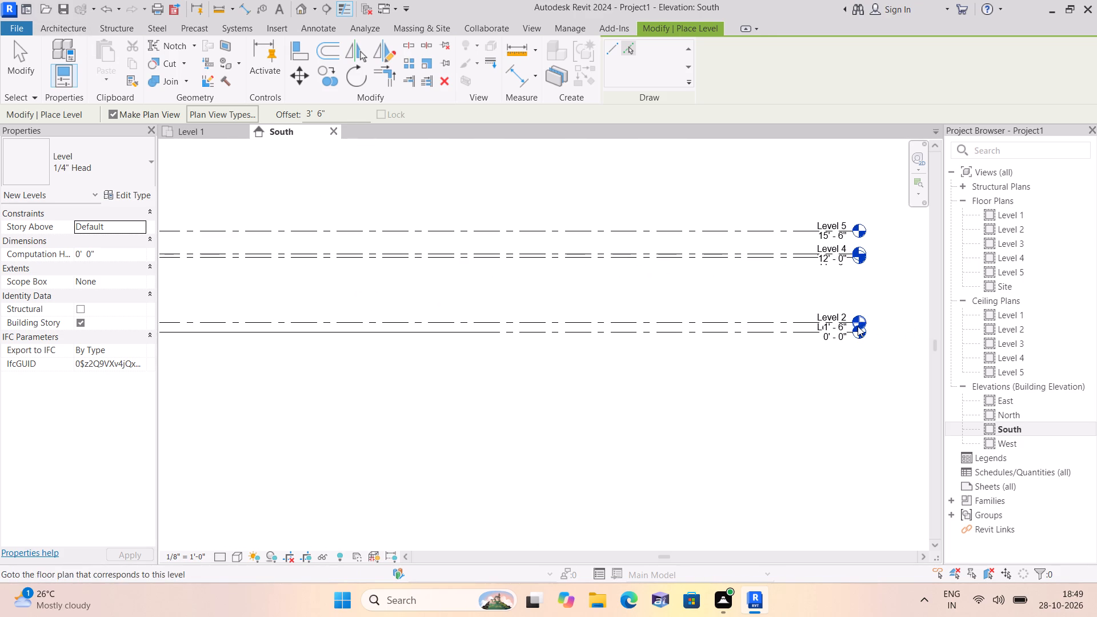
scroll(840, 276, "up", 4)
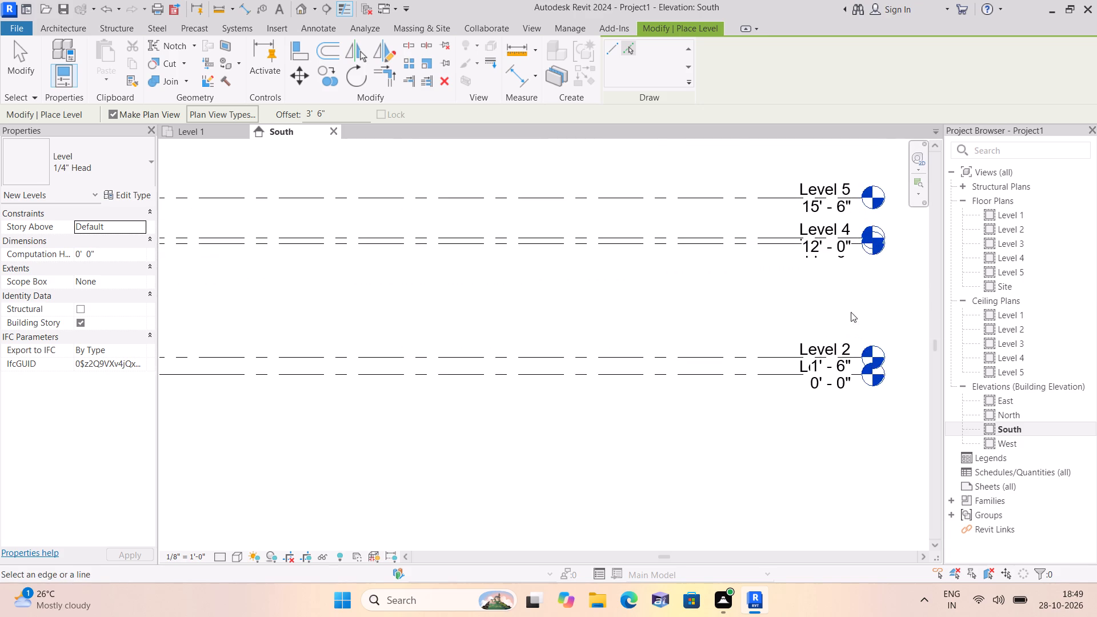
middle_click_drag(843, 312, 754, 262)
scroll(754, 307, "up", 2)
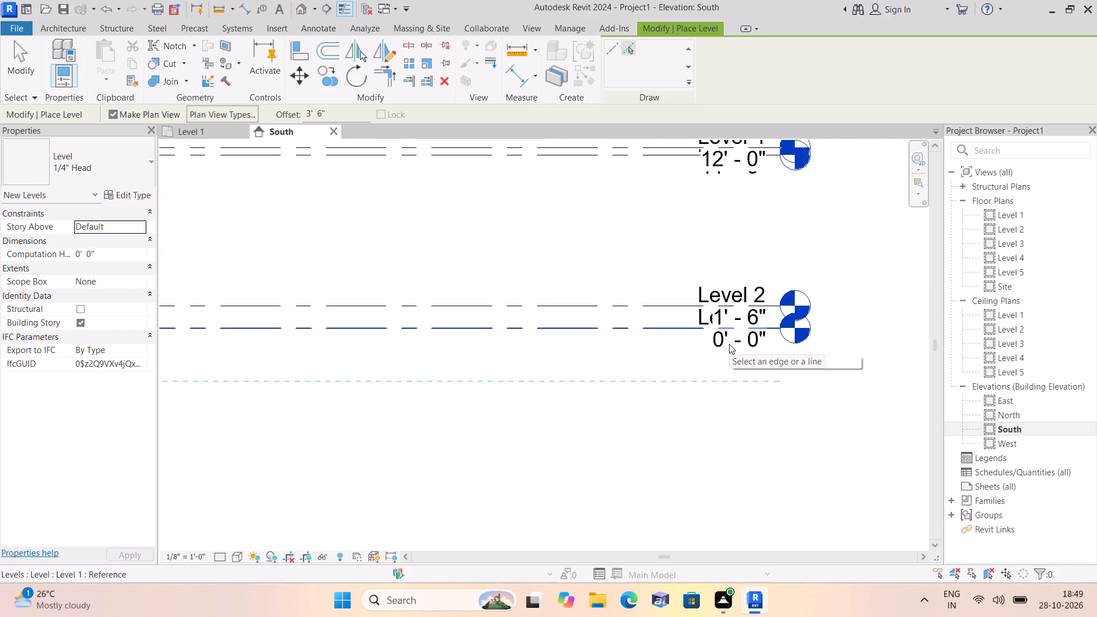
key("Escape")
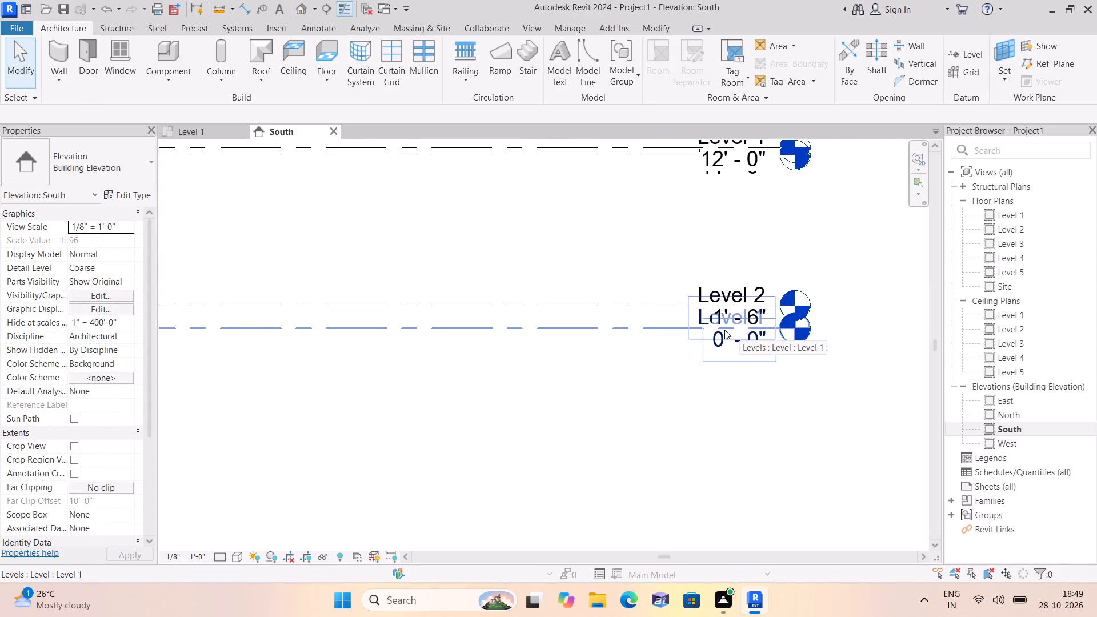
Add an elbow to the Level 2 line and move its head up clear of the Level 1 head.
scroll(724, 330, "up", 2)
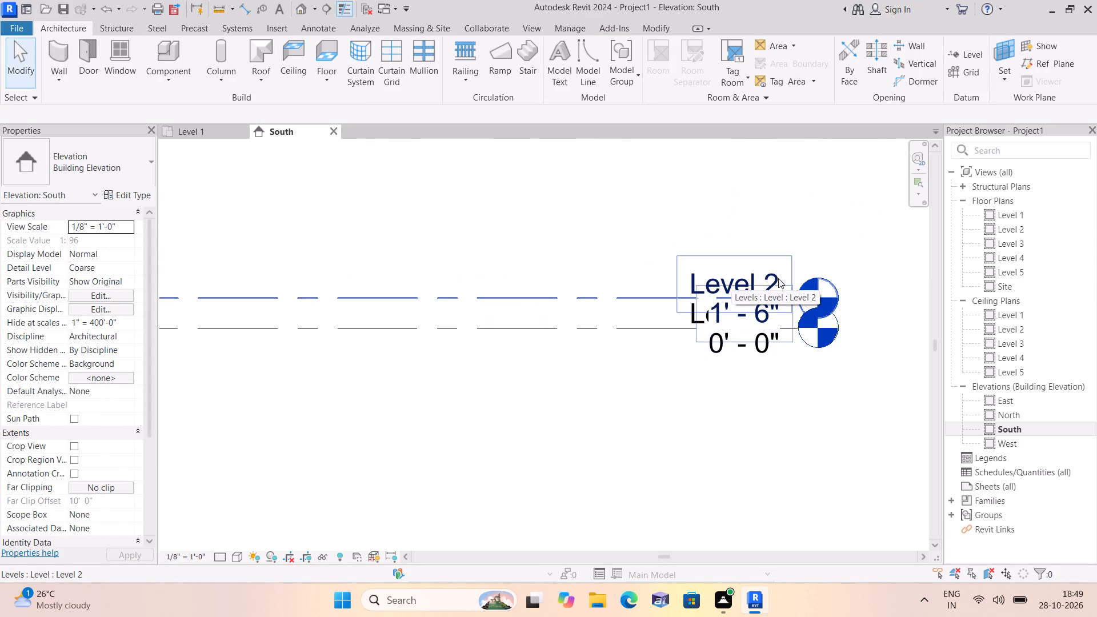
left_click(774, 275)
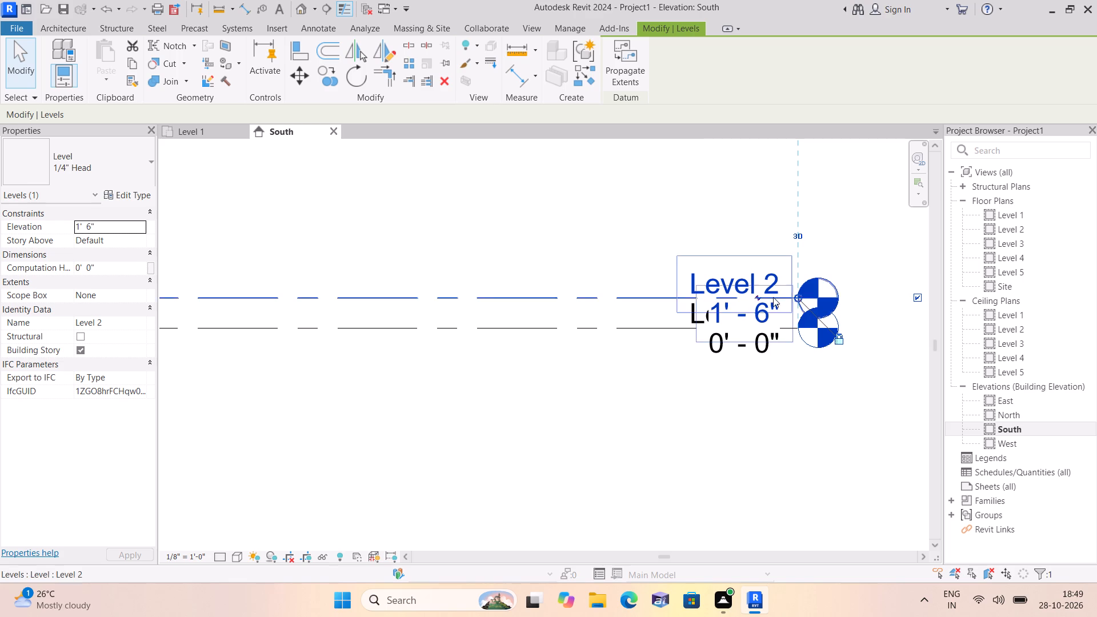
left_click_drag(758, 295, 766, 281)
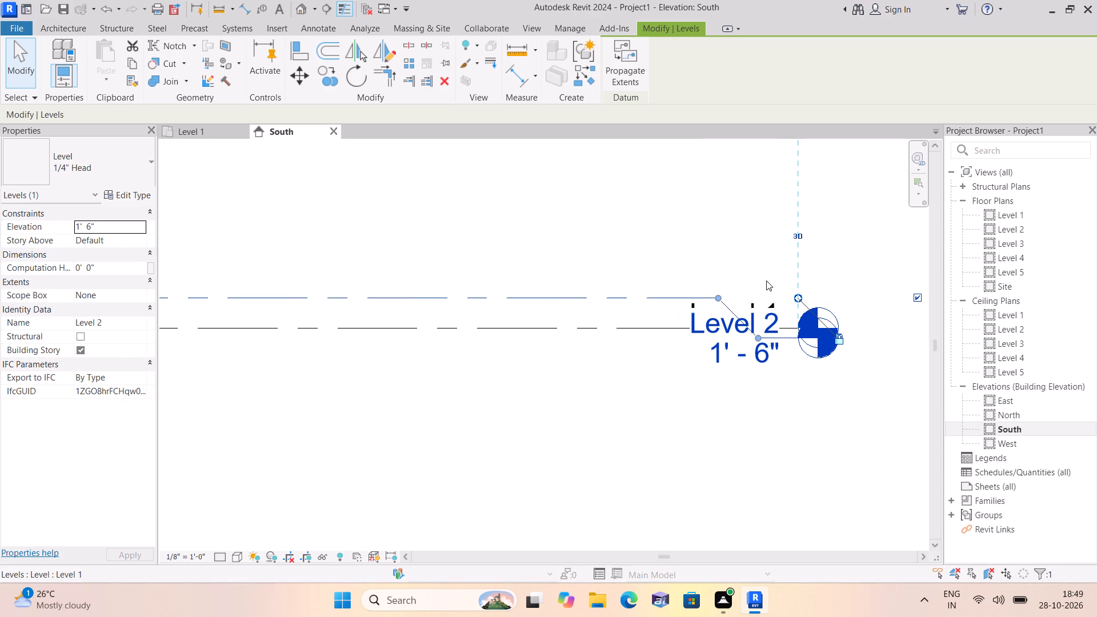
left_click_drag(766, 281, 759, 256)
left_click_drag(760, 338, 758, 338)
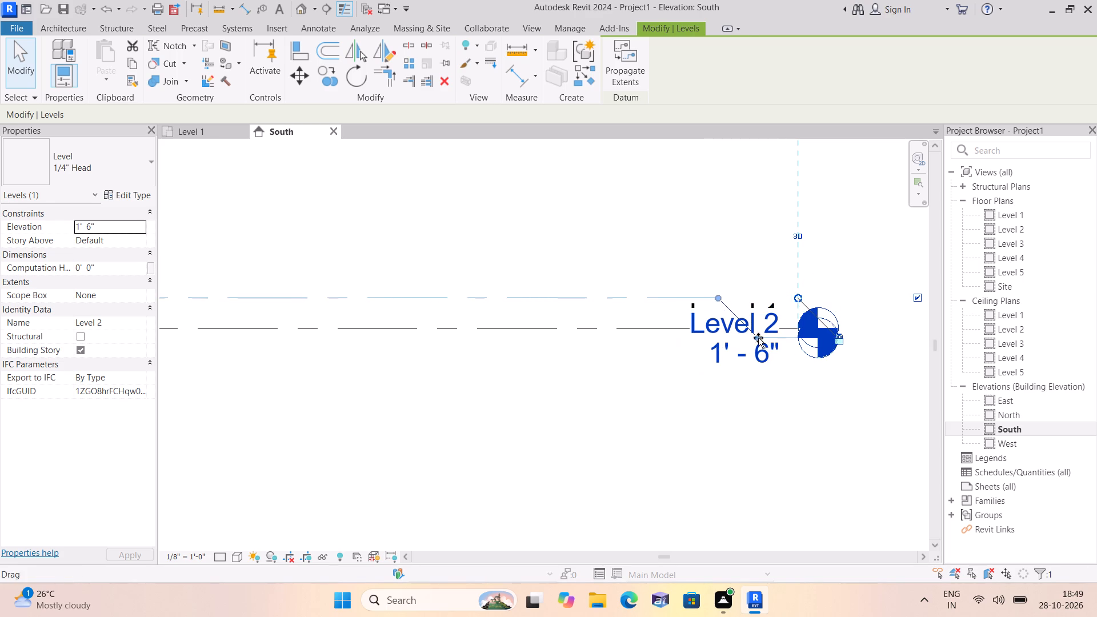
left_click_drag(758, 338, 747, 244)
scroll(770, 299, "down", 1)
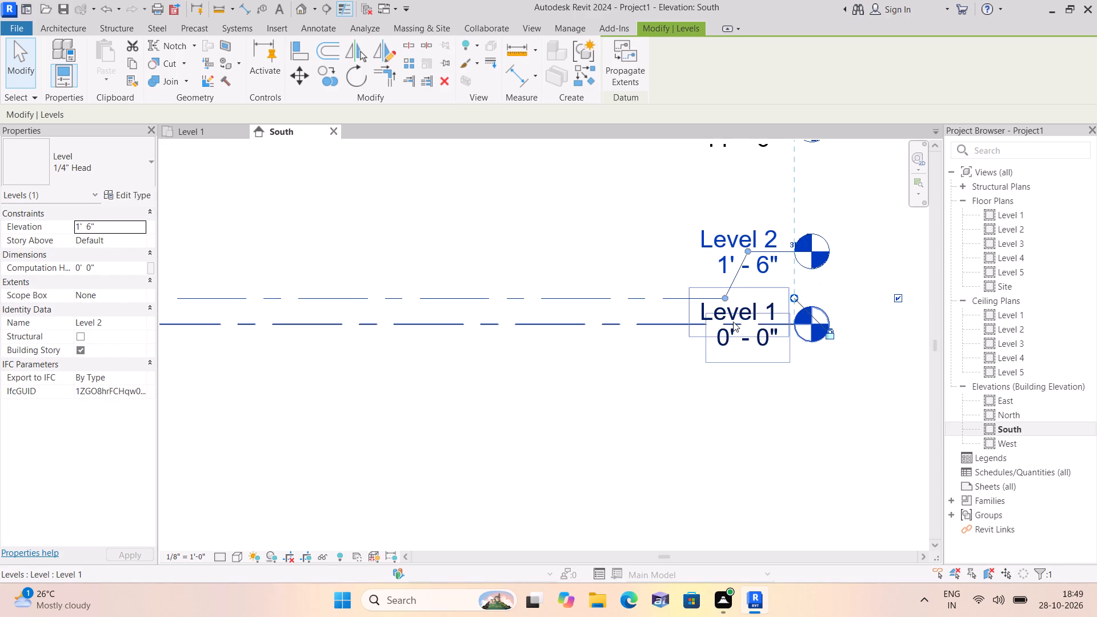
key("Escape")
Rename Level 1 as "1 gl" and rename its corresponding views too.
scroll(762, 310, "up", 2)
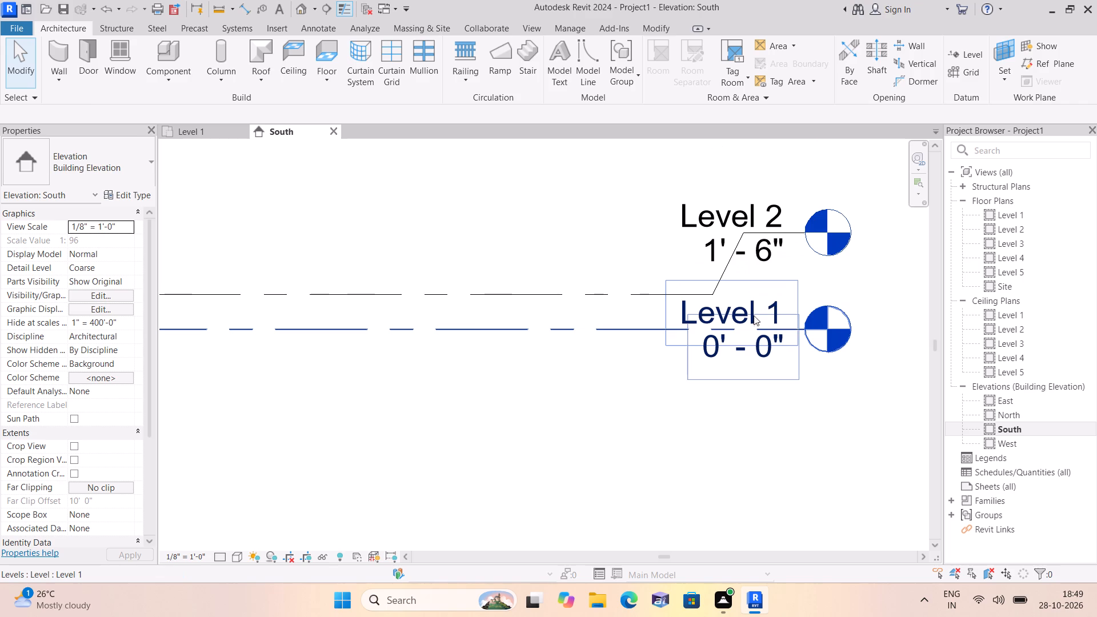
double_click(746, 317)
left_click(759, 319)
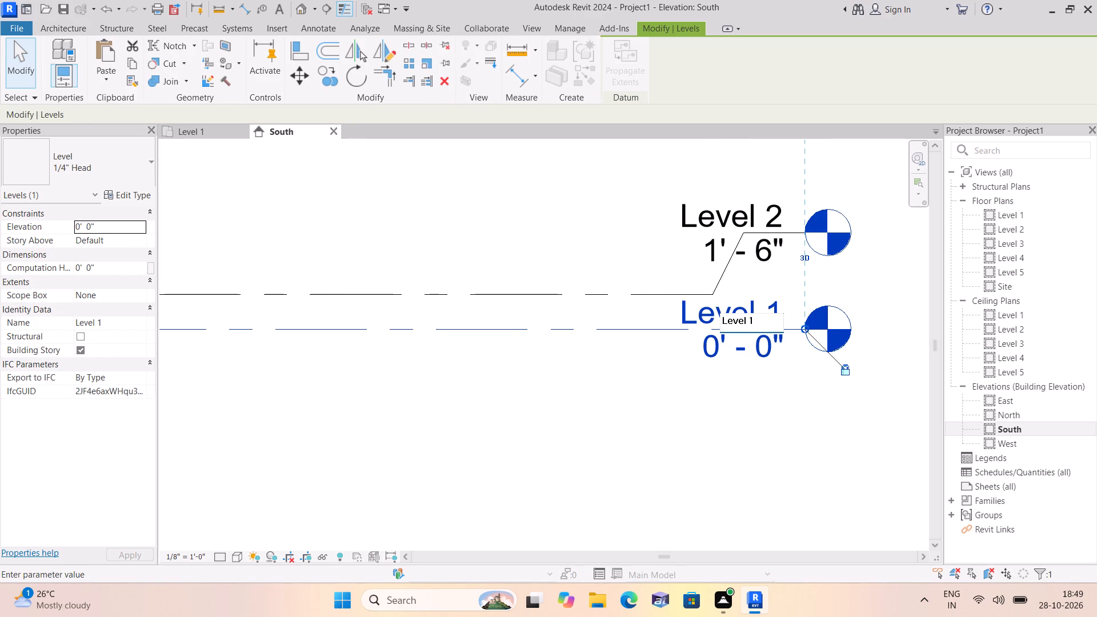
key("BackSpace")
key("BackSpace")
key("BackSpace")
key("BackSpace")
key("BackSpace")
key("BackSpace")
key("BackSpace")
key("BackSpace")
key("BackSpace")
key("BackSpace")
key("BackSpace")
key("BackSpace")
key("BackSpace")
key("BackSpace")
key("BackSpace")
key("BackSpace")
type("1")
key("space")
type("gr")
type("ou")
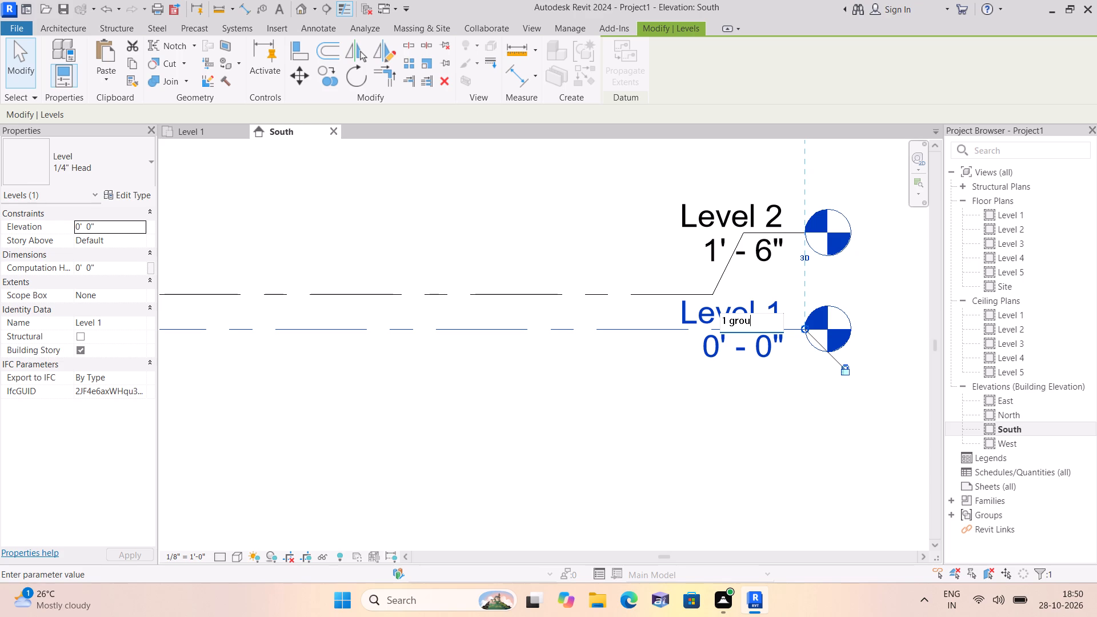
key("BackSpace")
key("BackSpace")
key("BackSpace")
key("l")
left_click(591, 226)
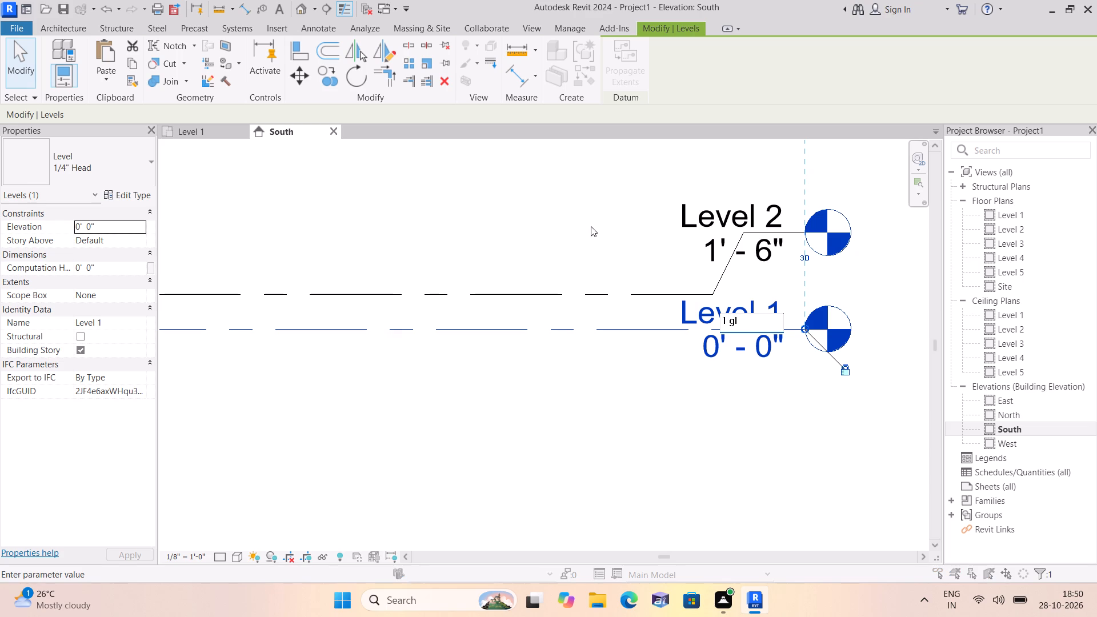
left_click(609, 301)
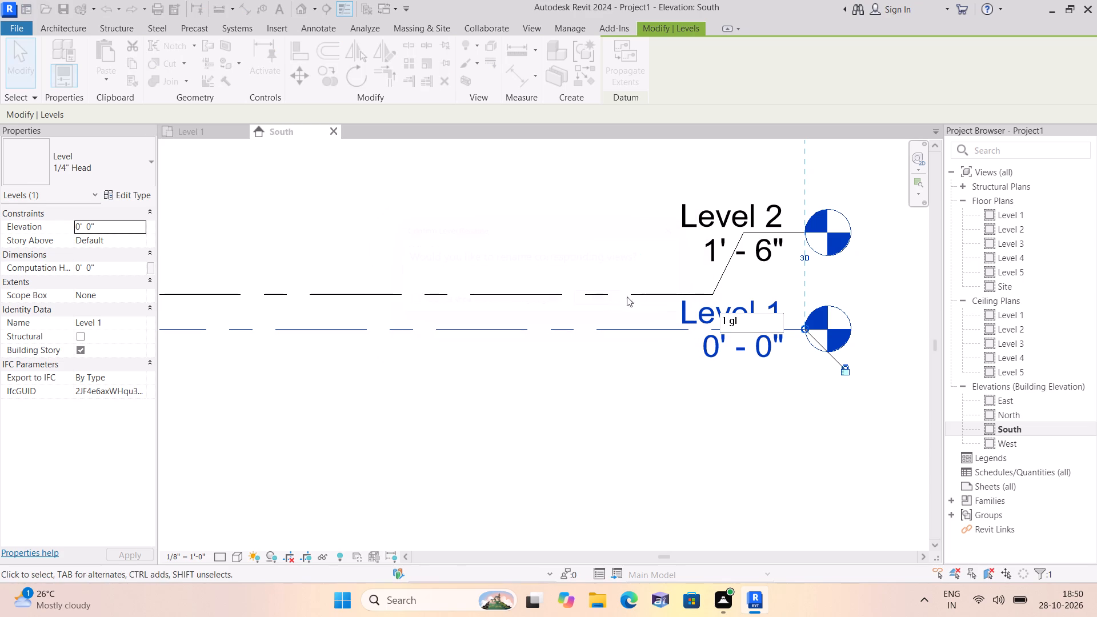
Rename Level 2 as "2 plinth level" and rename its corresponding views too.
left_click(732, 214)
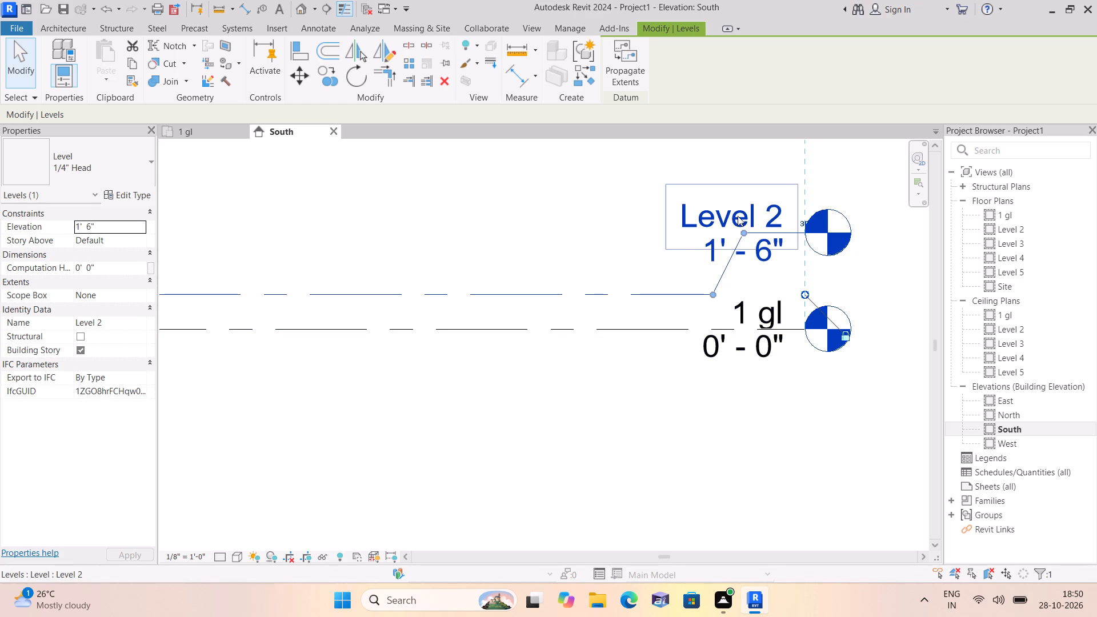
left_click(738, 216)
left_click(756, 225)
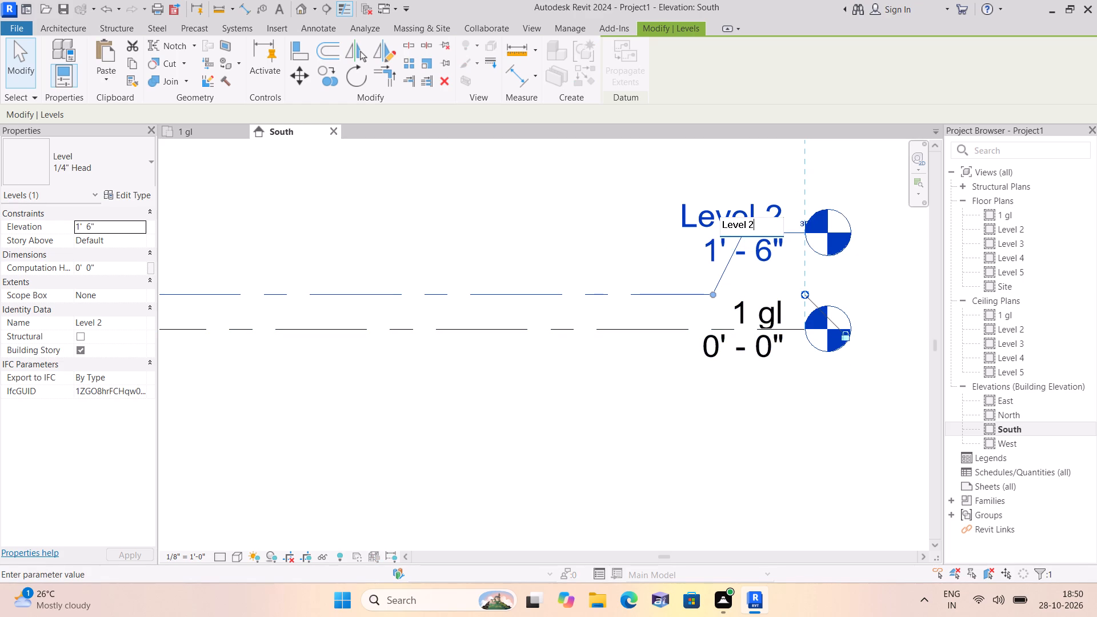
key("BackSpace")
key("BackSpace")
key("BackSpace")
key("BackSpace")
key("BackSpace")
key("BackSpace")
key("BackSpace")
key("BackSpace")
key("BackSpace")
key("BackSpace")
key("BackSpace")
key("BackSpace")
key("BackSpace")
key("BackSpace")
key("BackSpace")
key("BackSpace")
key("2")
key("space")
type("pl")
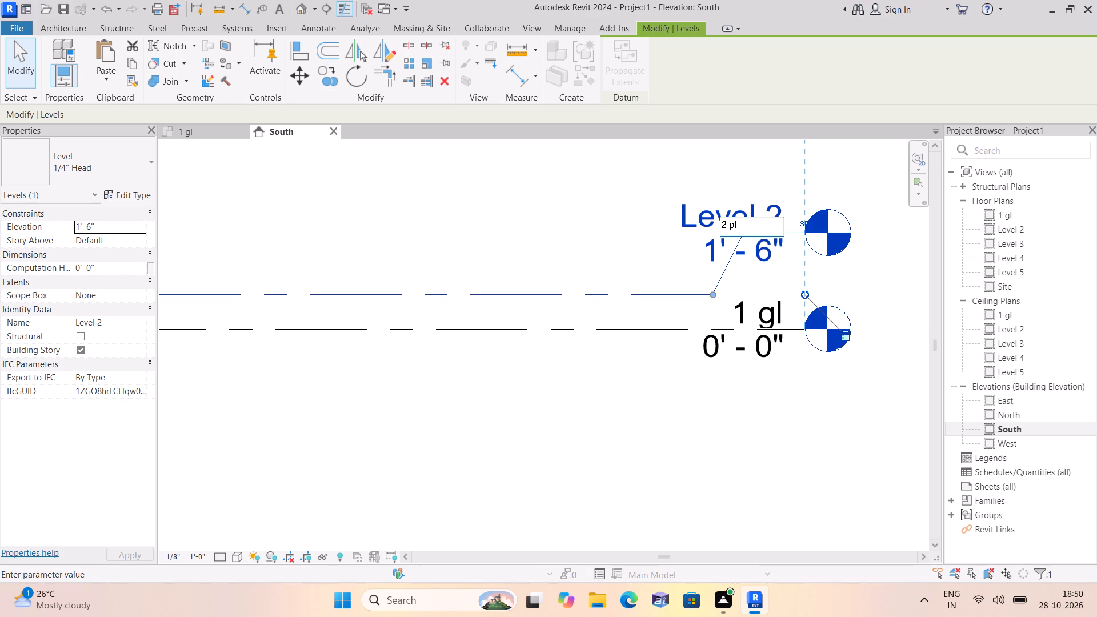
type("inth")
key("space")
type("level")
left_click(651, 242)
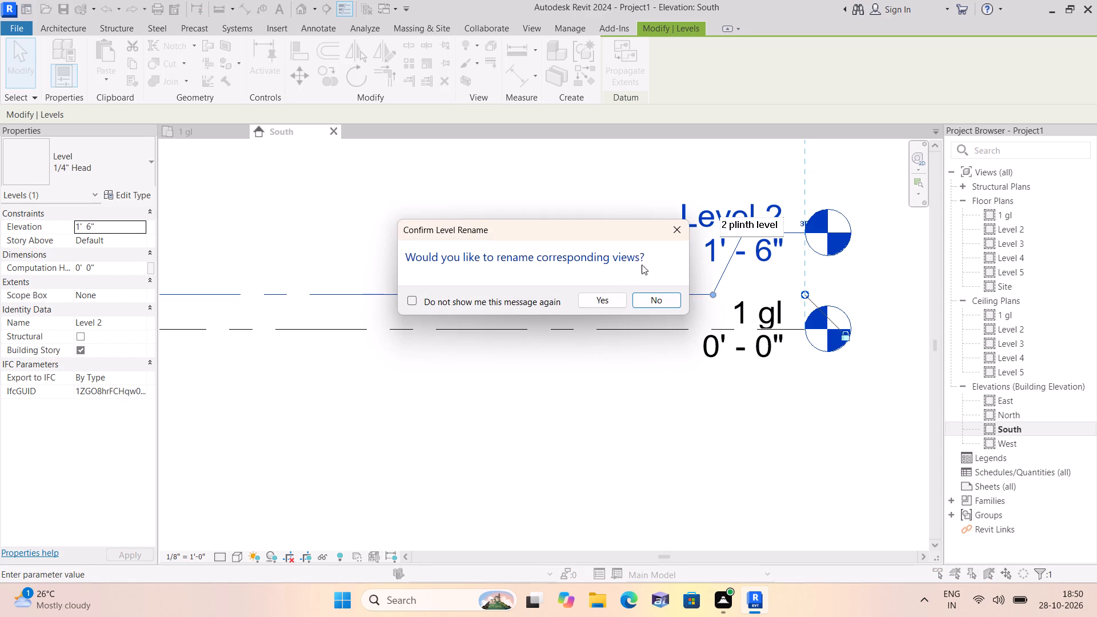
left_click(598, 295)
Add an elbow to the Level 5 line and move its head up clear of the Level 4 head.
middle_click_drag(615, 244, 636, 322)
scroll(615, 244, "down", 1)
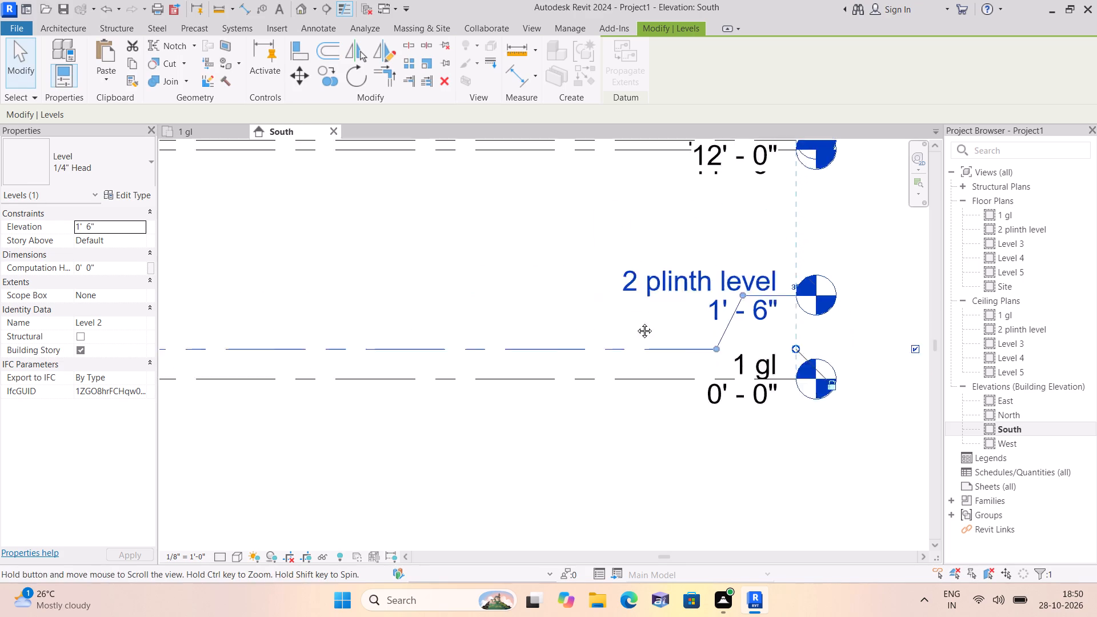
middle_click_drag(636, 322, 647, 371)
middle_click_drag(684, 277, 691, 383)
scroll(683, 277, "down", 1)
scroll(732, 294, "up", 2)
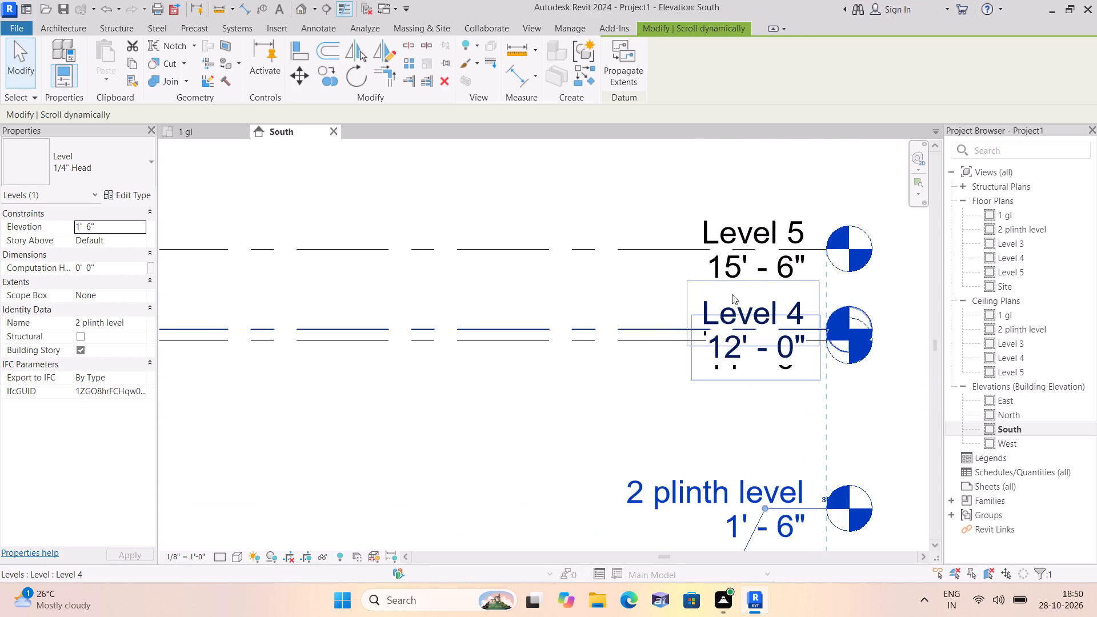
scroll(718, 347, "up", 1)
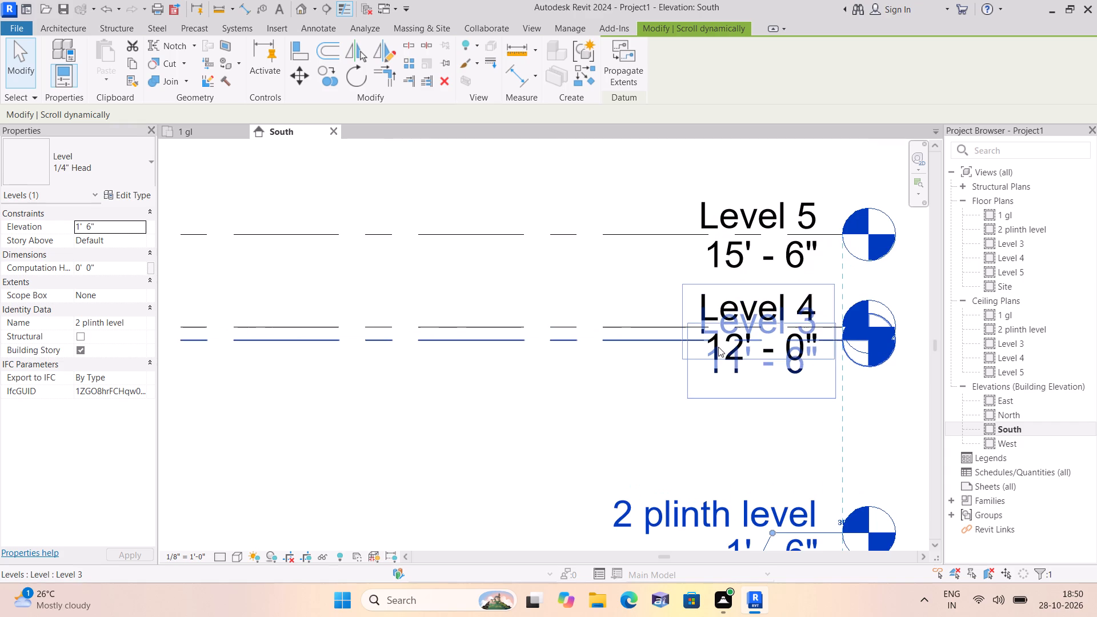
key("Escape")
middle_click_drag(695, 364, 666, 323)
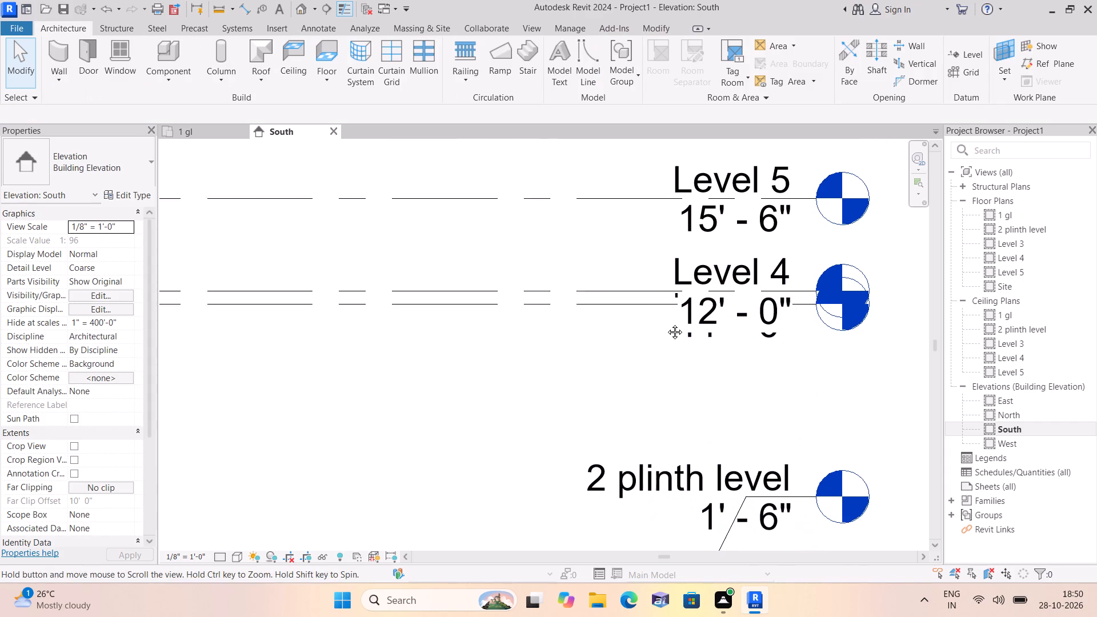
middle_click_drag(666, 323, 666, 322)
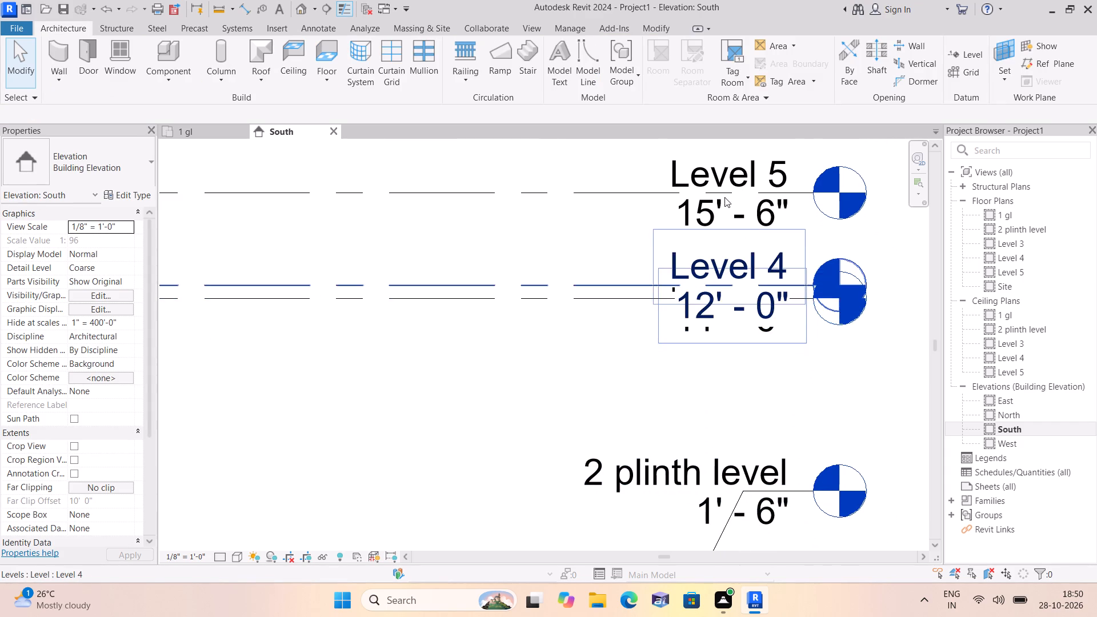
middle_click_drag(718, 200, 731, 336)
left_click(752, 305)
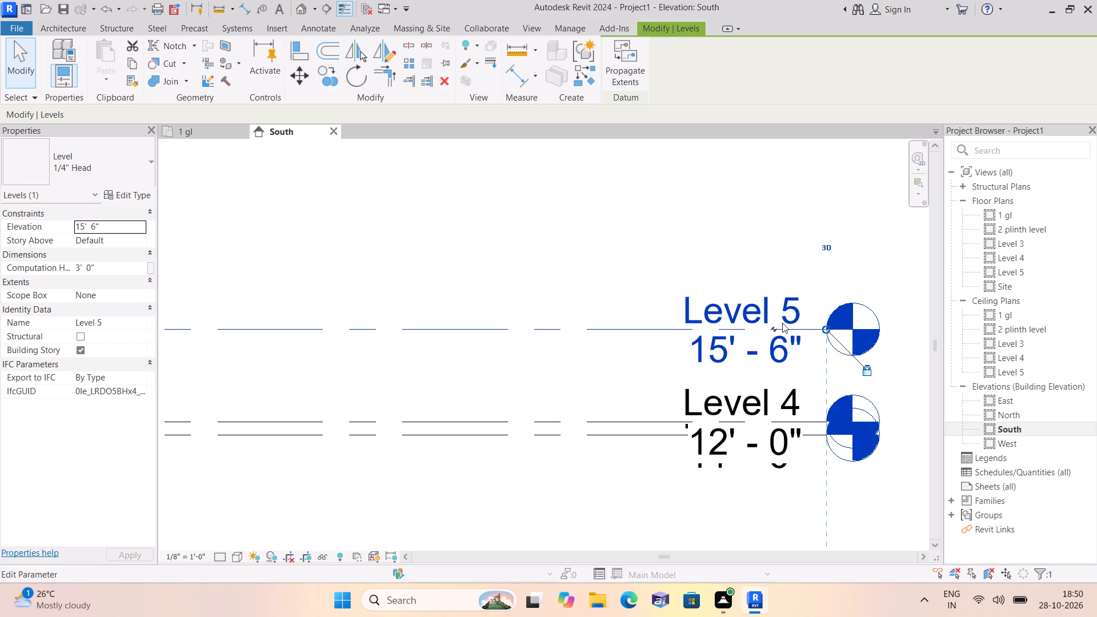
left_click_drag(775, 328, 762, 280)
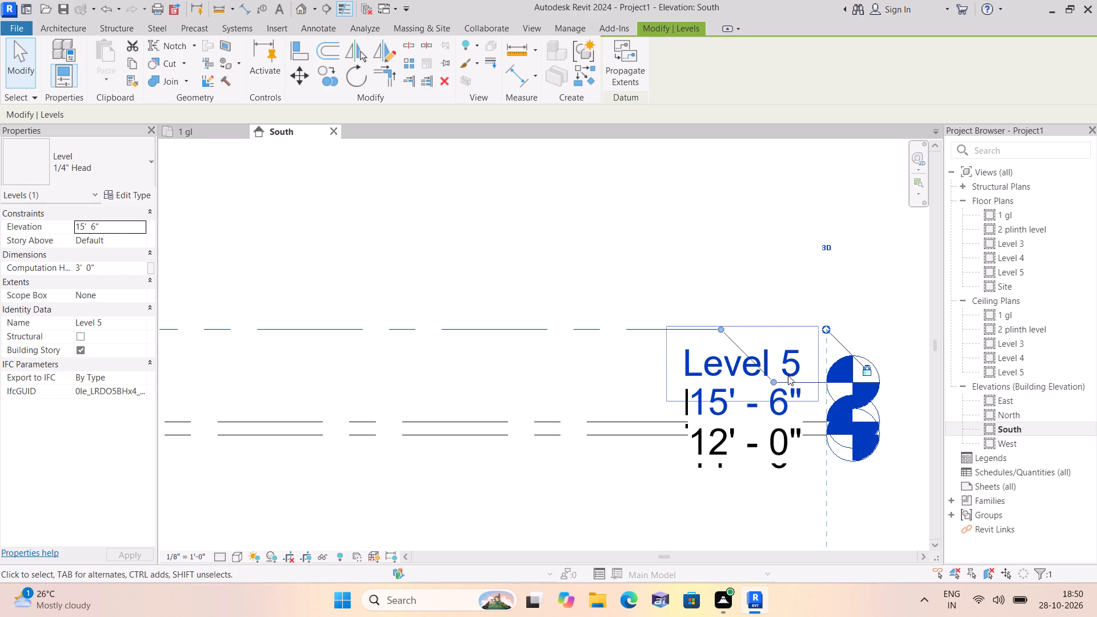
left_click_drag(774, 379, 768, 261)
left_click(774, 240)
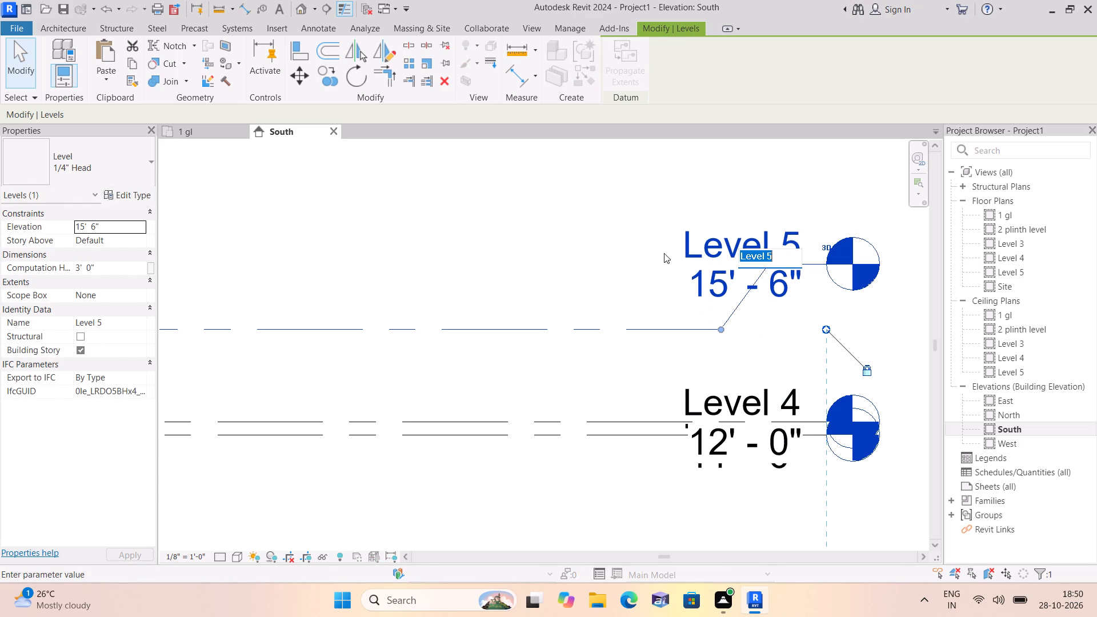
key("Escape")
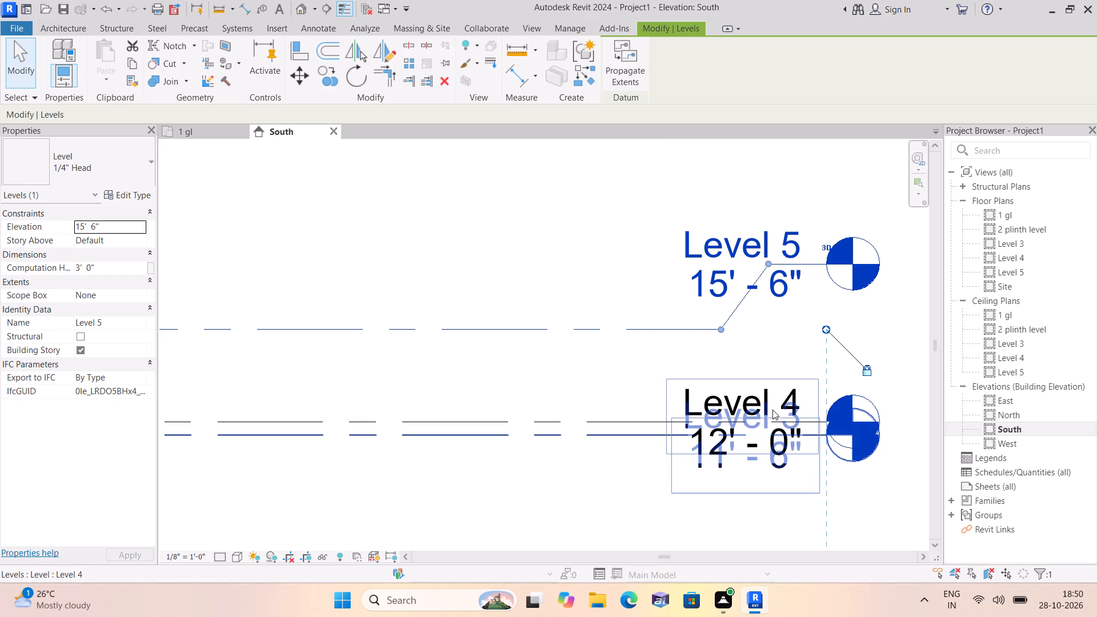
key("Escape")
Add an elbow to the Level 4 line and move its head up clear of the Level 3 head.
left_click(795, 392)
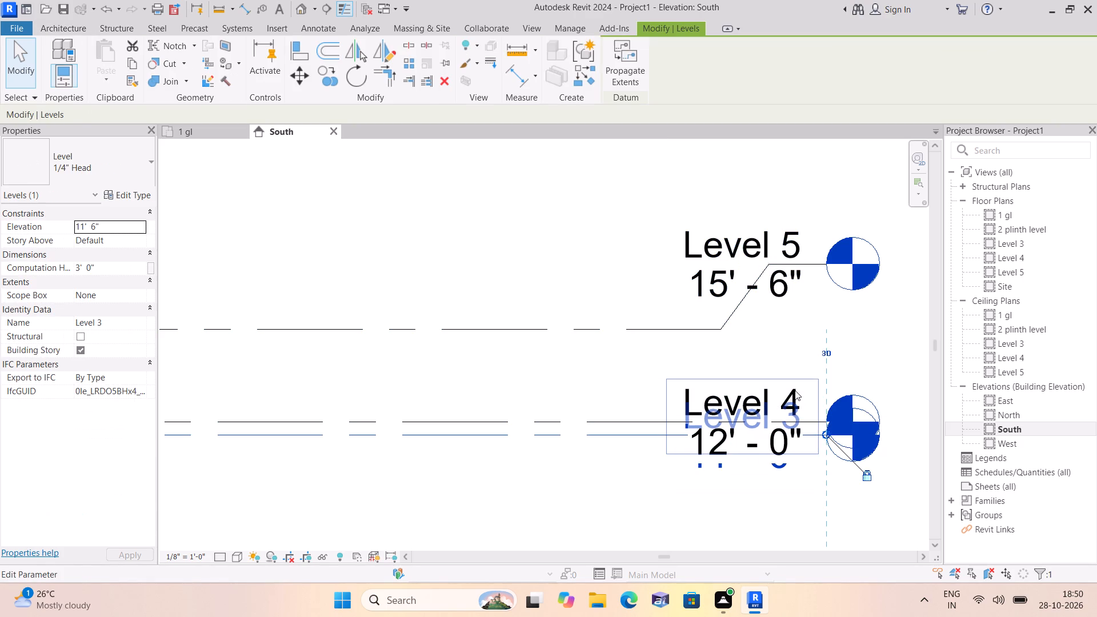
scroll(826, 447, "up", 2)
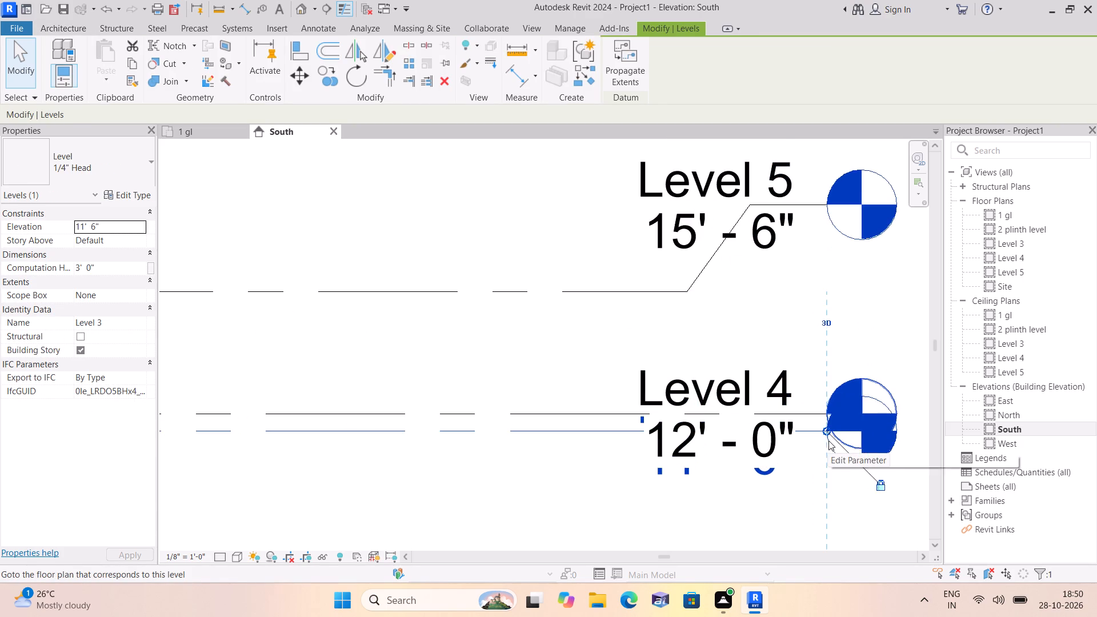
scroll(827, 439, "up", 3)
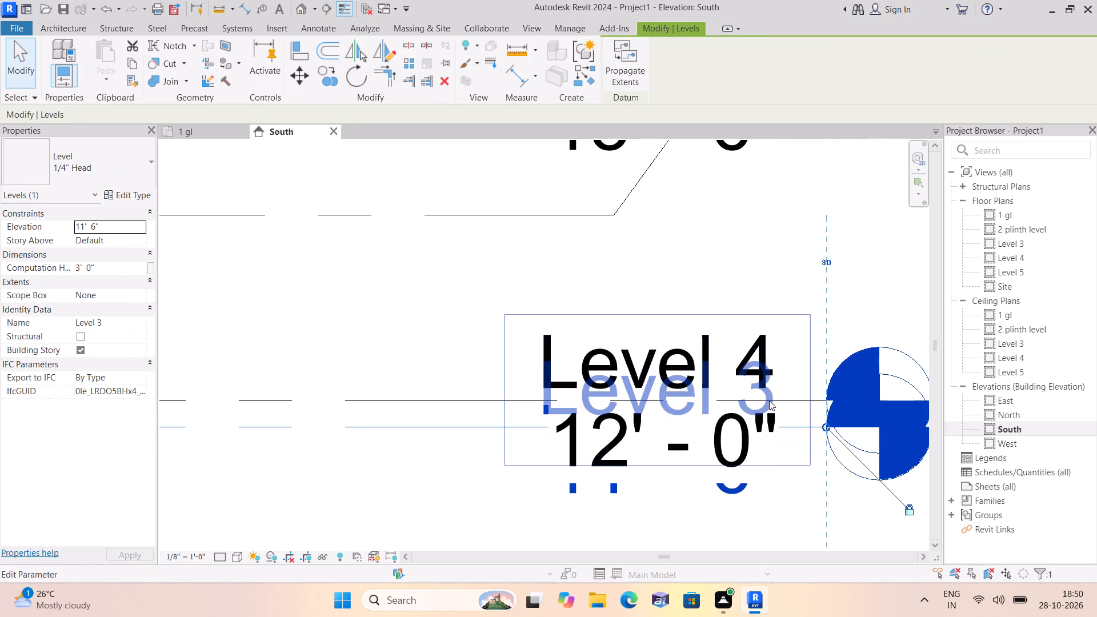
key("Escape")
left_click(763, 339)
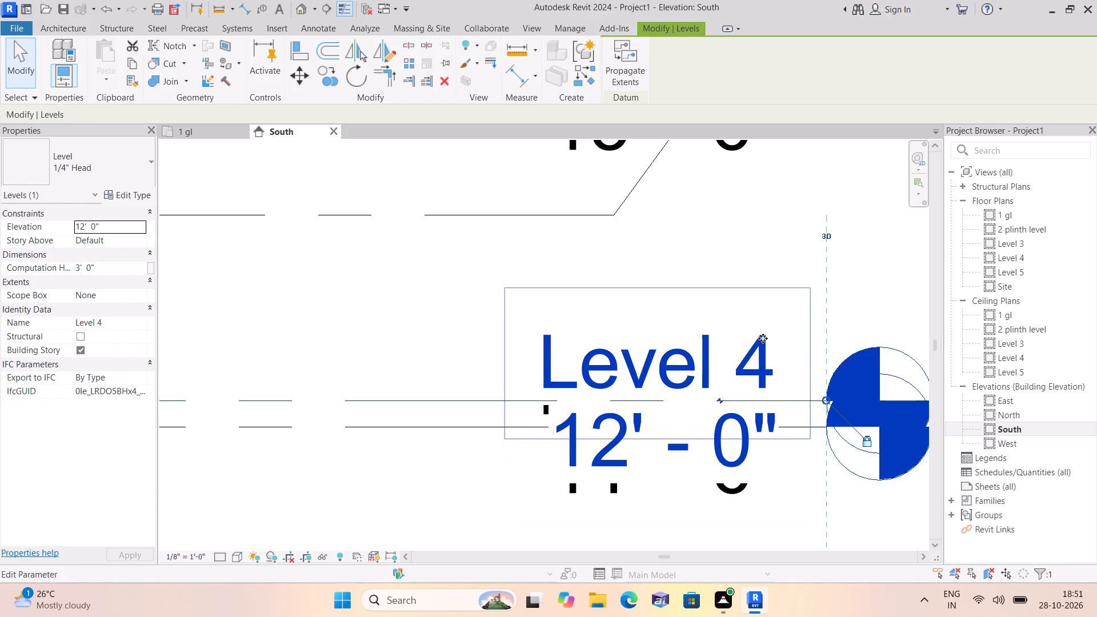
left_click_drag(719, 401, 718, 343)
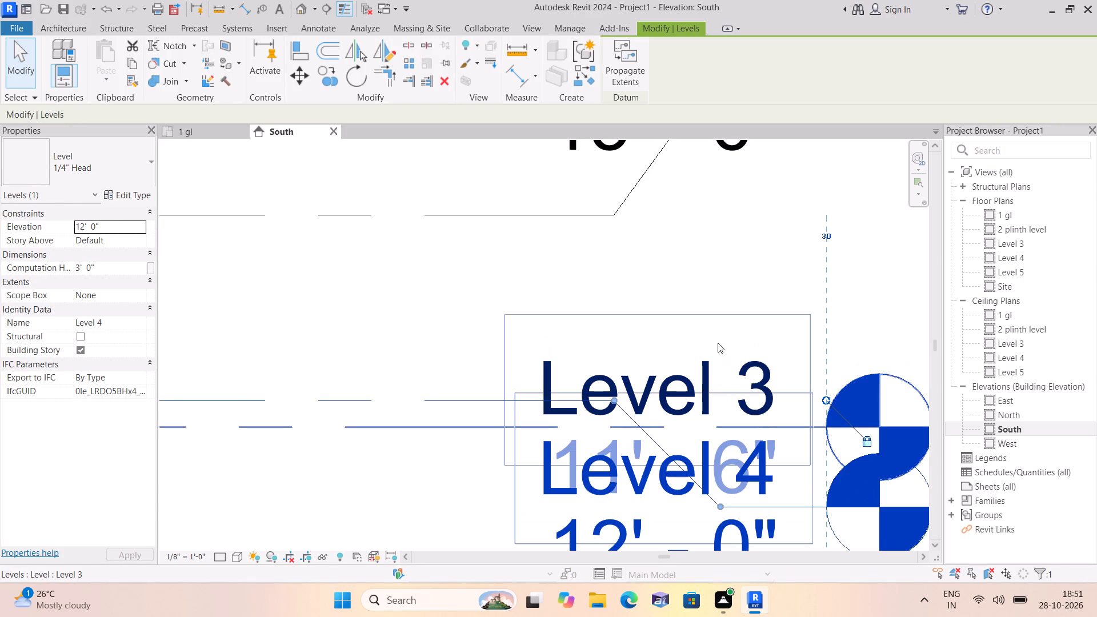
left_click_drag(718, 343, 718, 340)
left_click_drag(719, 504, 734, 332)
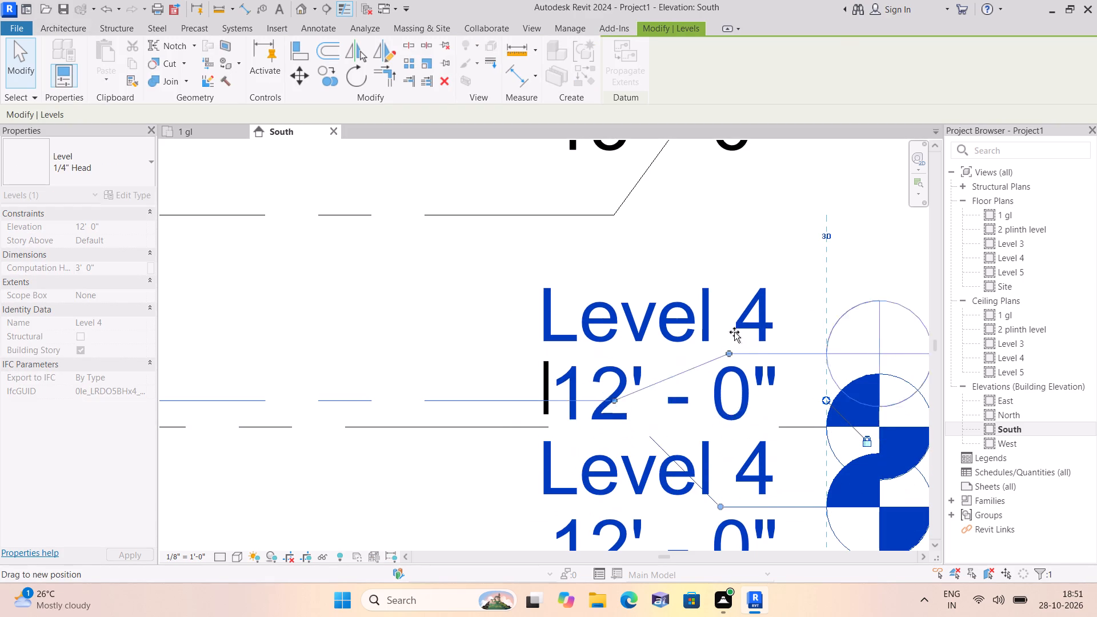
left_click_drag(734, 332, 772, 273)
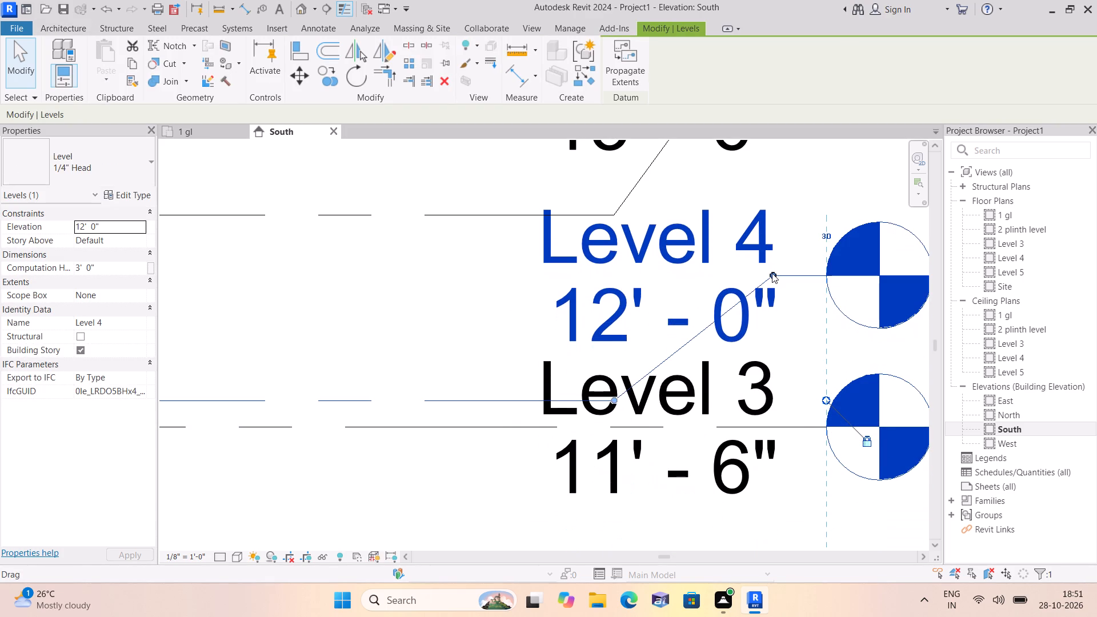
key("Escape")
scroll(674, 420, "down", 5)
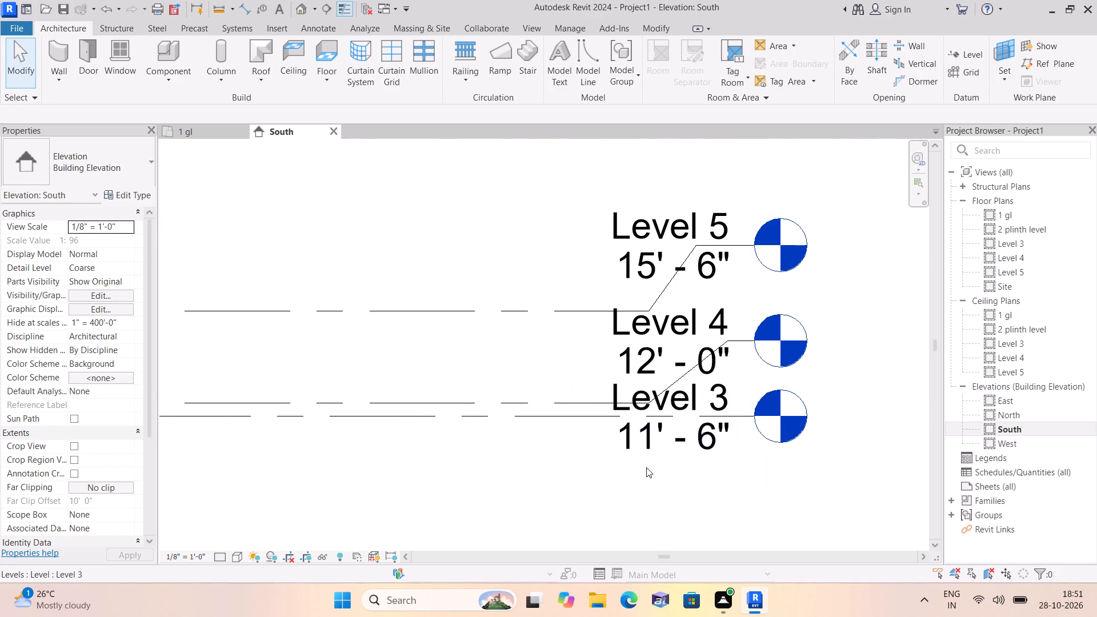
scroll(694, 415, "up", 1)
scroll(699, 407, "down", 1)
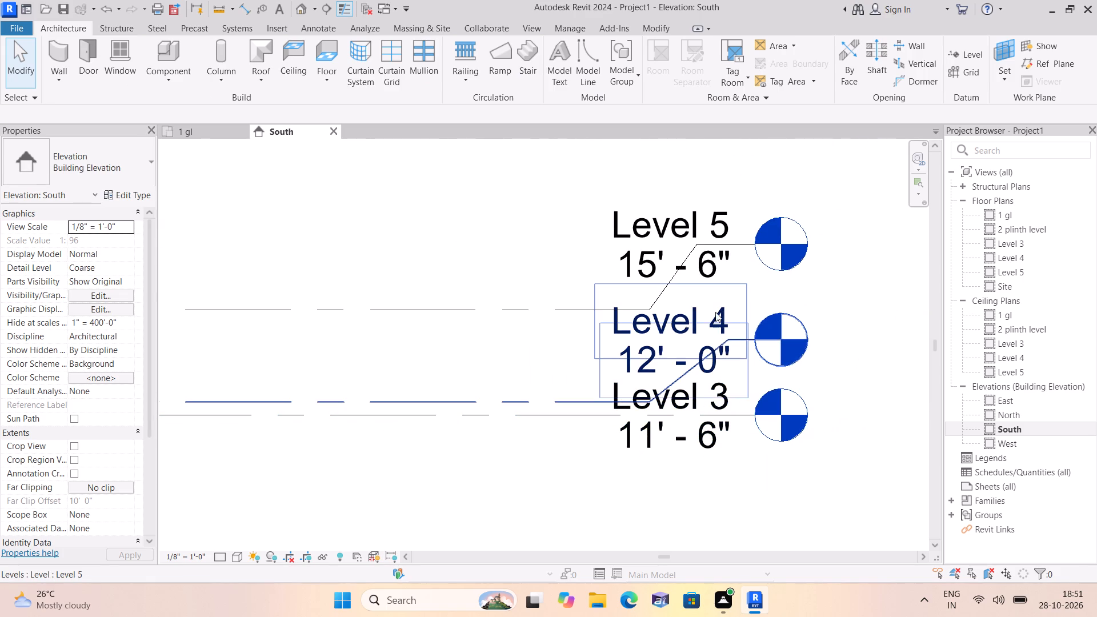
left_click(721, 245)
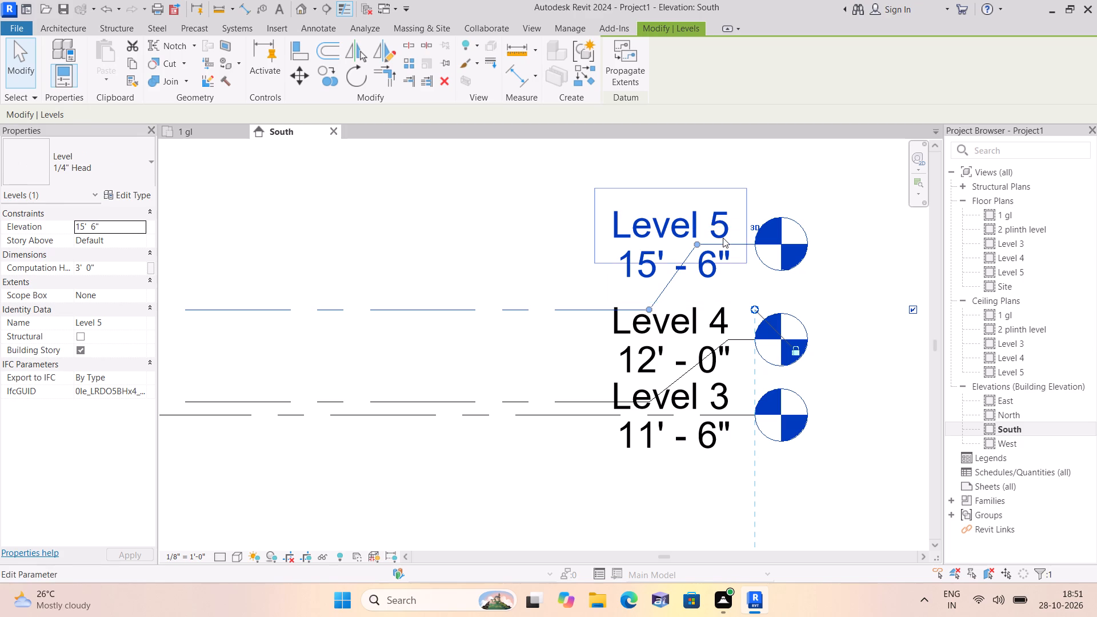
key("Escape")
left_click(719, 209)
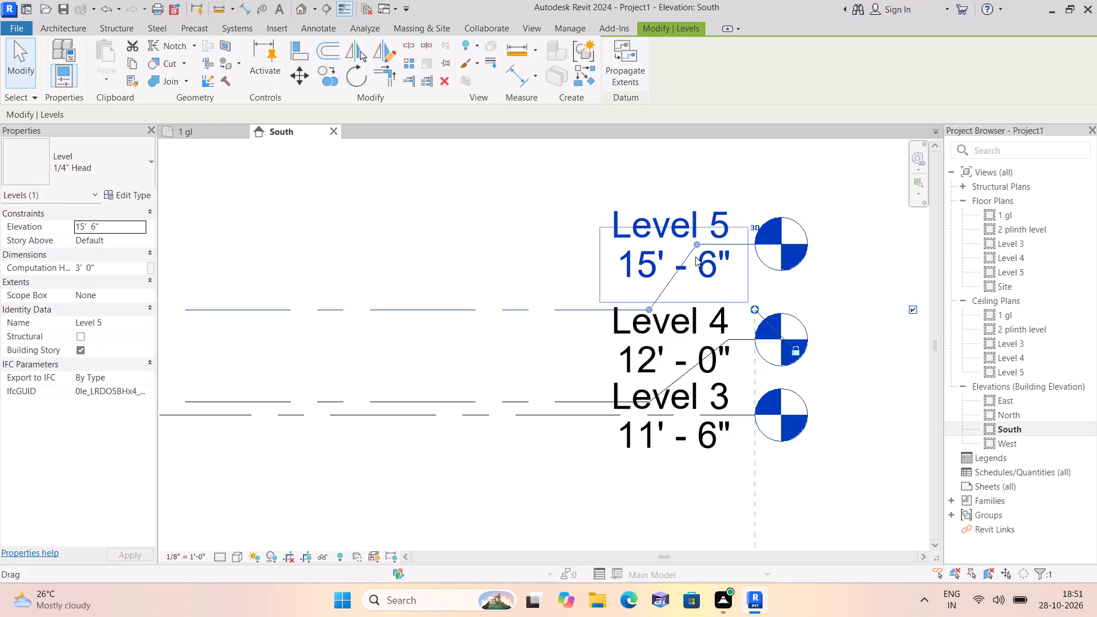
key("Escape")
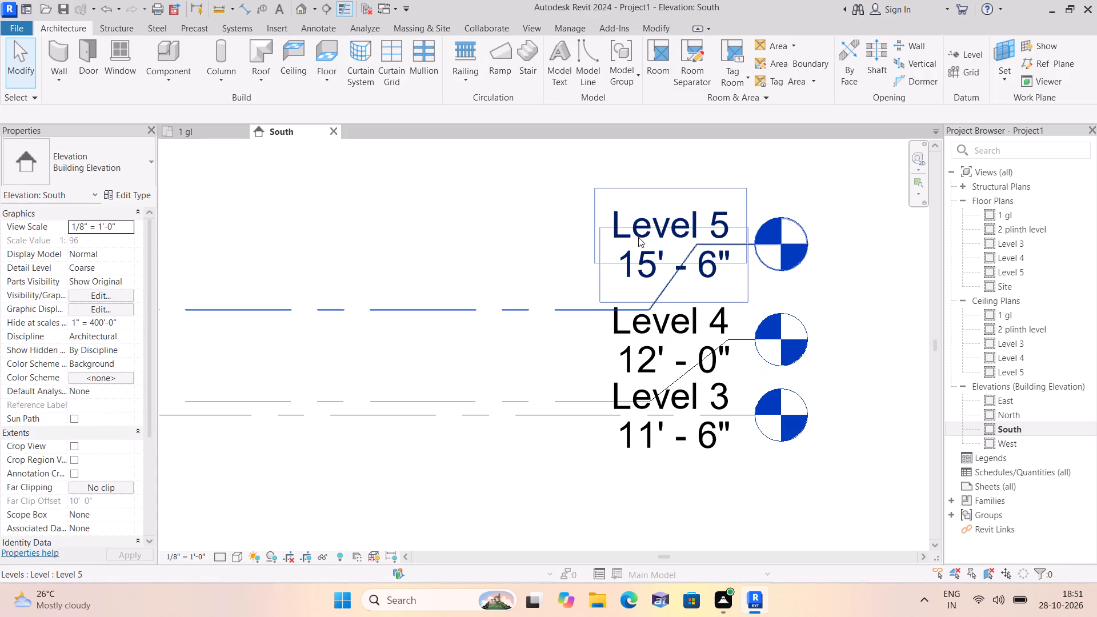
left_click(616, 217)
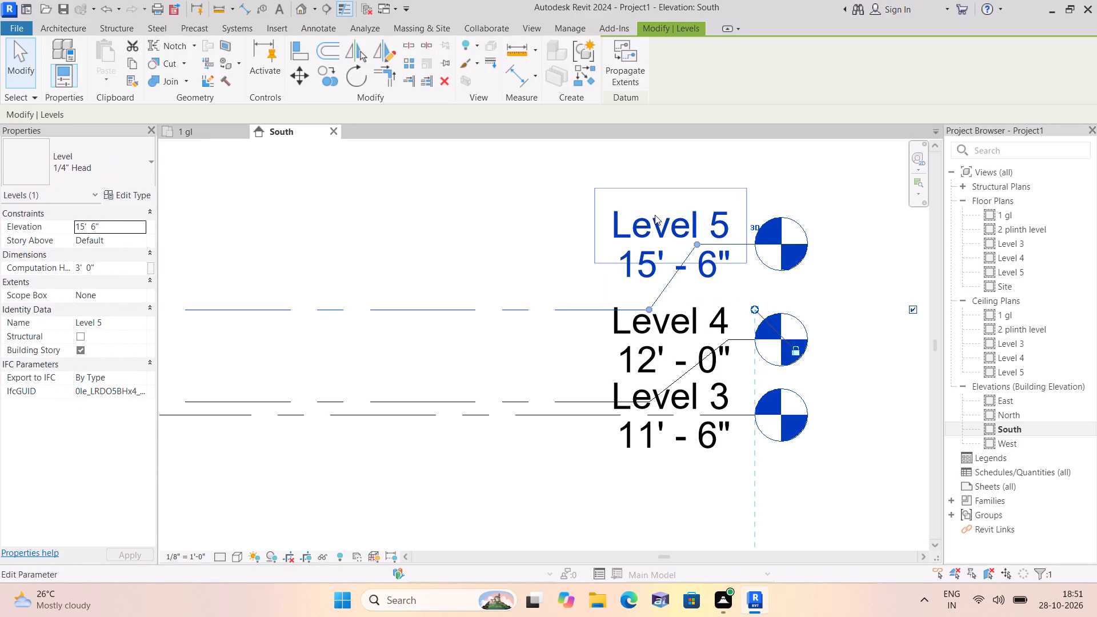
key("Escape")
Add an elbow to the Level 3 line so its head sits lower, well clear of the Level 4 head.
scroll(741, 450, "up", 2)
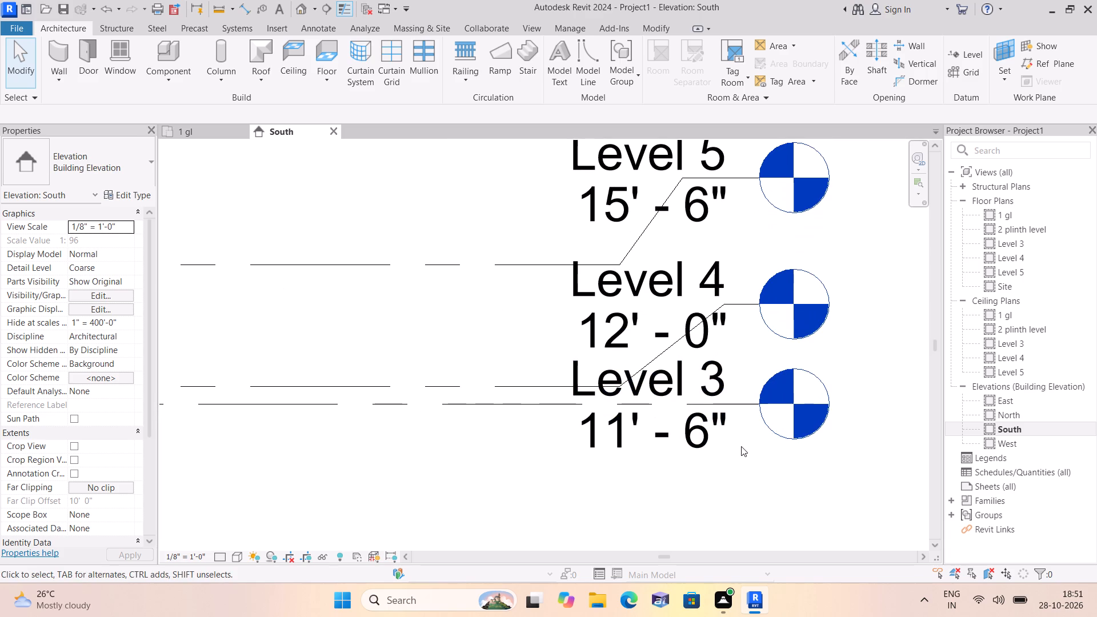
left_click(716, 363)
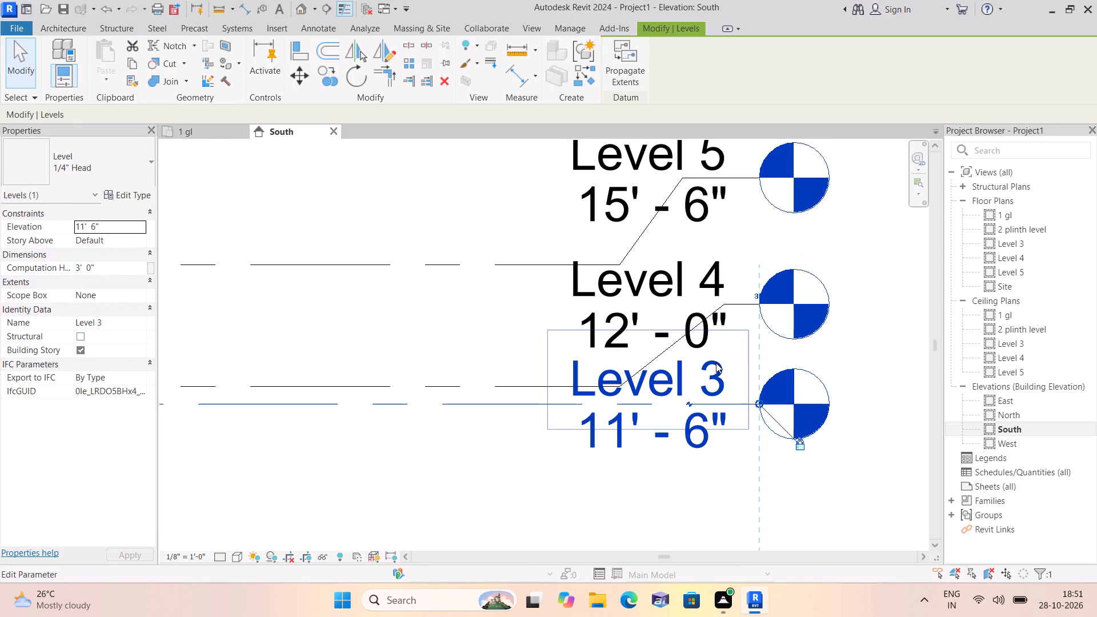
left_click_drag(690, 403, 689, 427)
key("Escape")
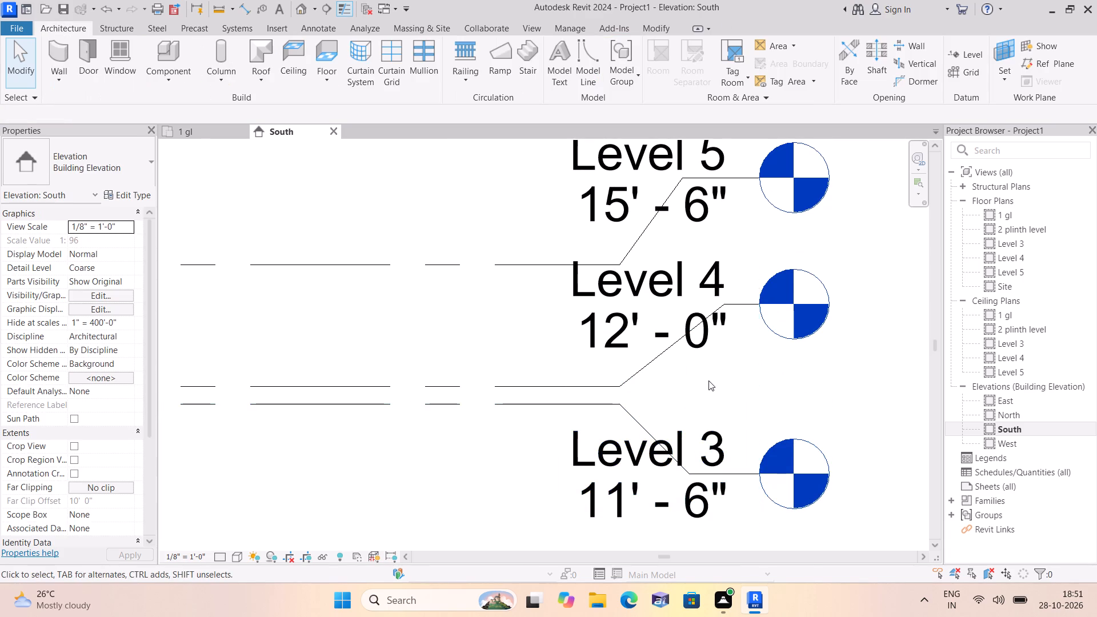
Rename Level 3 as "3 wall level" and rename its corresponding views too.
scroll(707, 376, "down", 3)
middle_click_drag(703, 411, 687, 280)
scroll(688, 292, "up", 1)
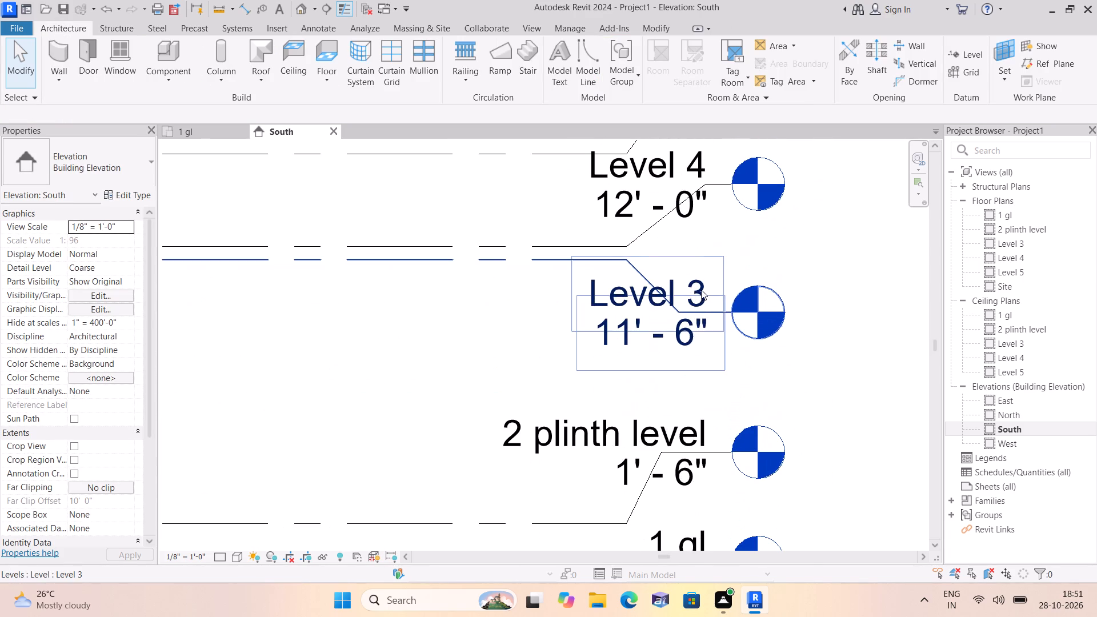
left_click(700, 285)
left_click(700, 285)
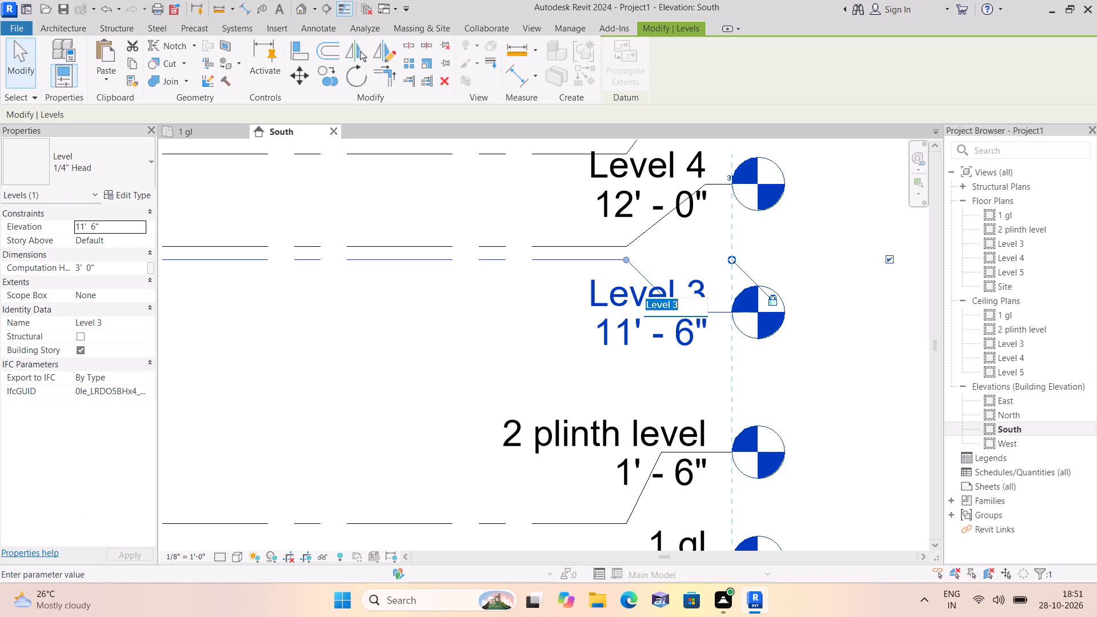
left_click(690, 302)
key("BackSpace")
key("BackSpace")
key("BackSpace")
key("BackSpace")
key("BackSpace")
key("BackSpace")
key("BackSpace")
key("BackSpace")
key("BackSpace")
key("BackSpace")
key("BackSpace")
key("BackSpace")
key("BackSpace")
key("BackSpace")
key("BackSpace")
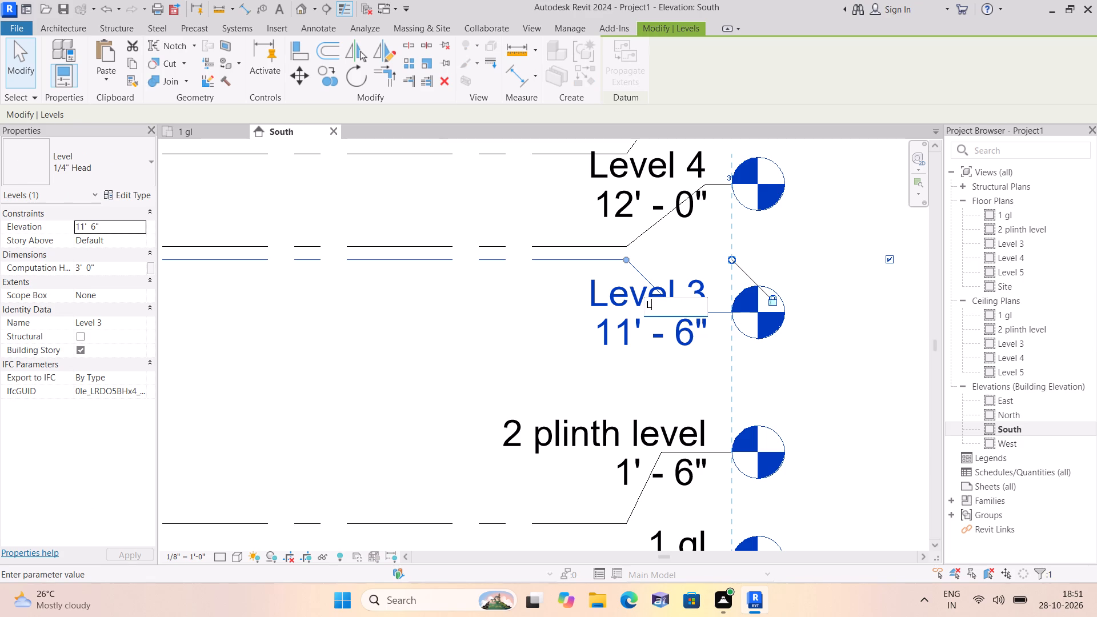
type("3")
key("space")
type("wall level")
left_click(482, 289)
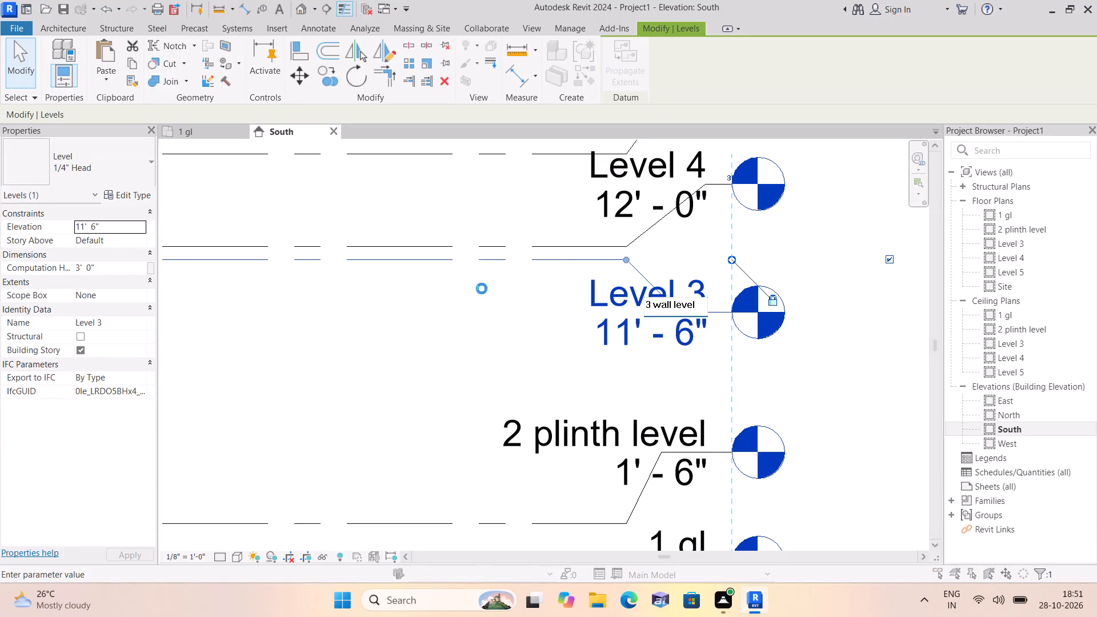
left_click(604, 301)
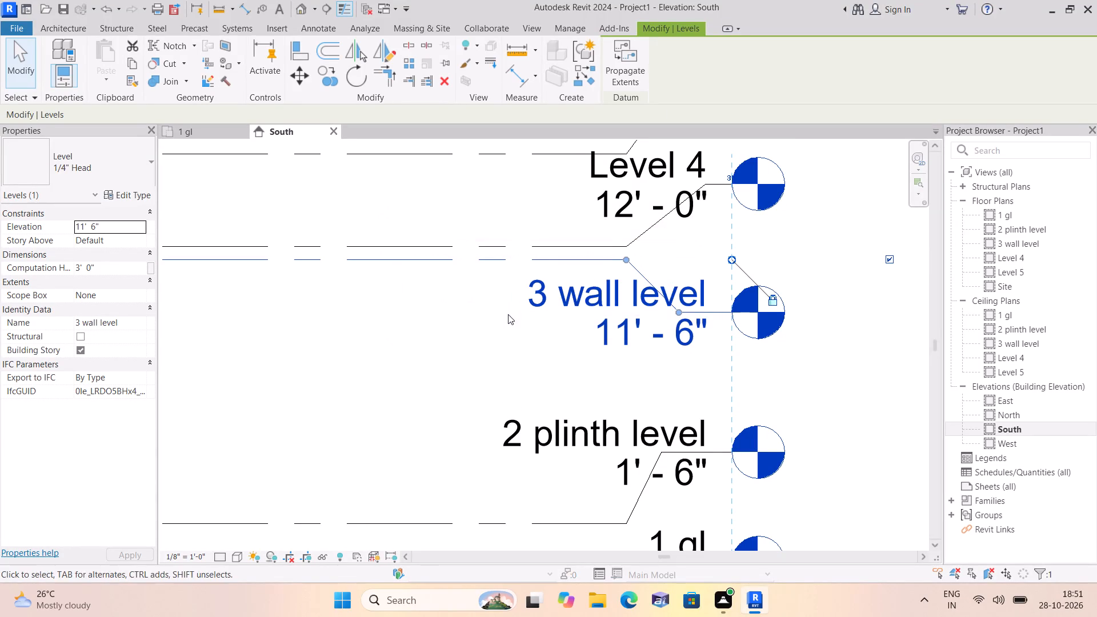
Rename Level 4 as "4 slab level" and rename its corresponding views too.
middle_click_drag(507, 323, 532, 401)
left_click(726, 237)
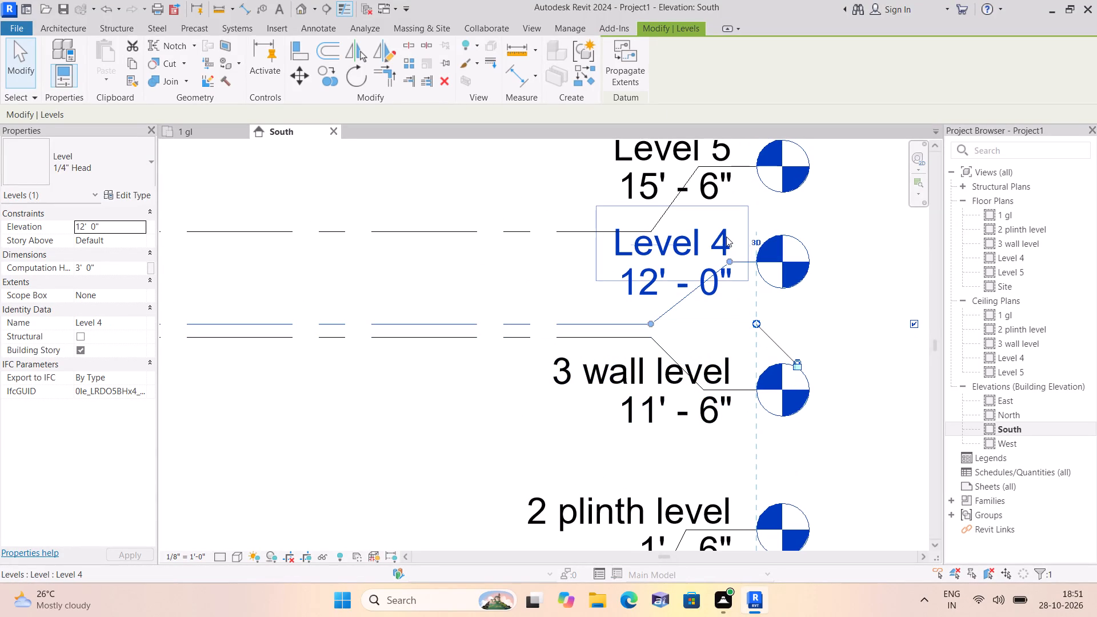
left_click(726, 237)
left_click(706, 255)
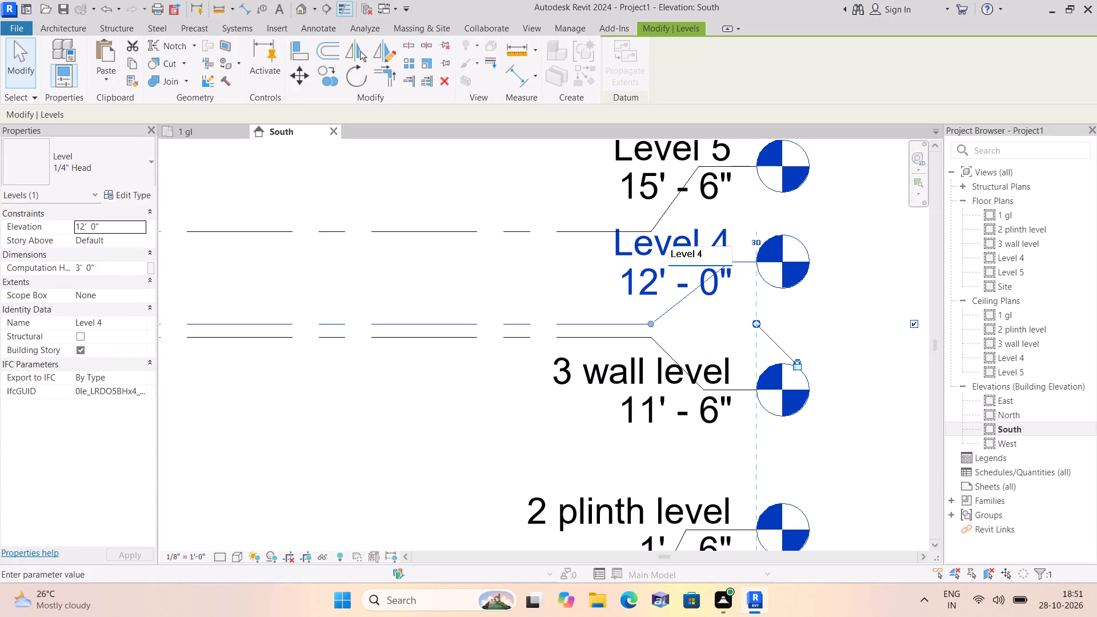
key("BackSpace")
key("BackSpace")
key("BackSpace")
key("BackSpace")
key("BackSpace")
key("BackSpace")
key("BackSpace")
key("BackSpace")
key("BackSpace")
key("BackSpace")
key("BackSpace")
key("BackSpace")
key("BackSpace")
type("4")
key("space")
type("slab leve")
key("l")
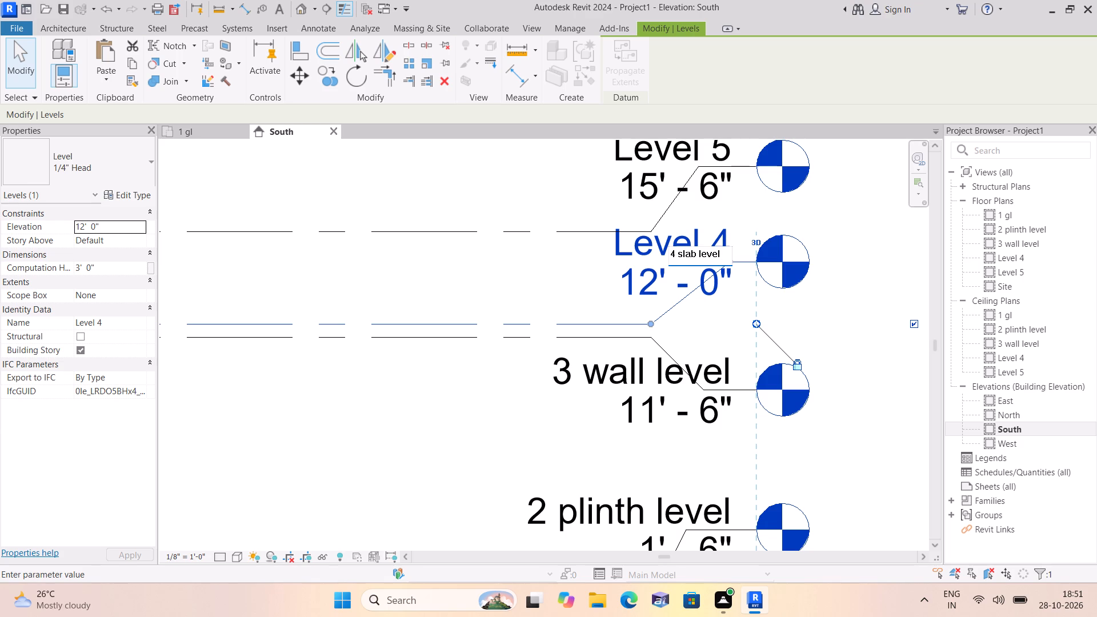
left_click(535, 278)
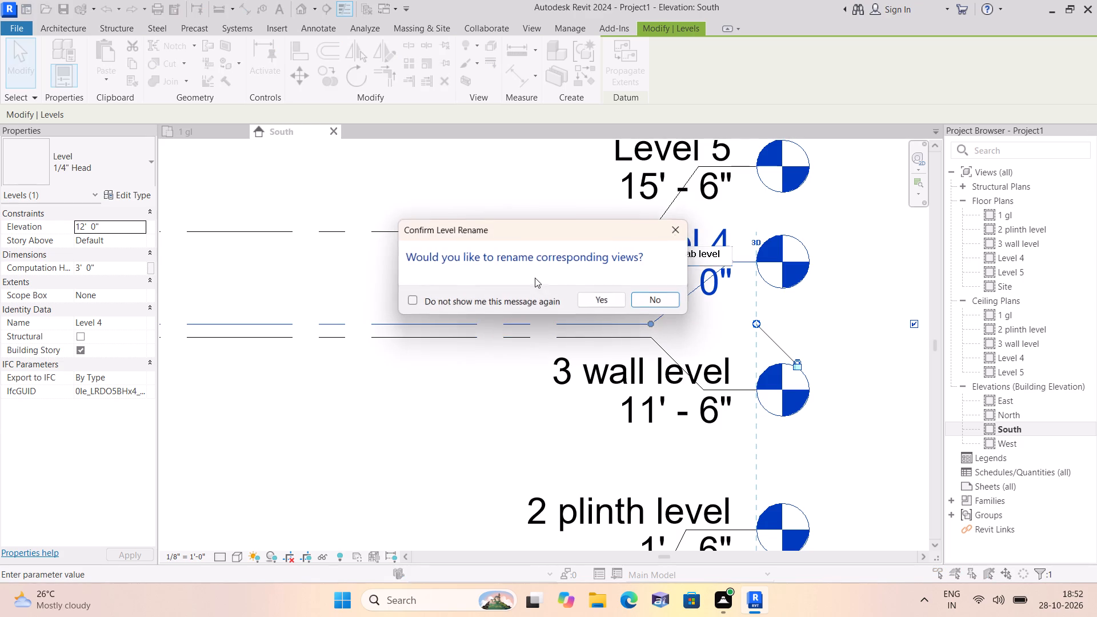
left_click(600, 303)
Rename Level 5 as "5 parapet wall" and rename its corresponding views too.
middle_click_drag(548, 298, 557, 362)
double_click(727, 202)
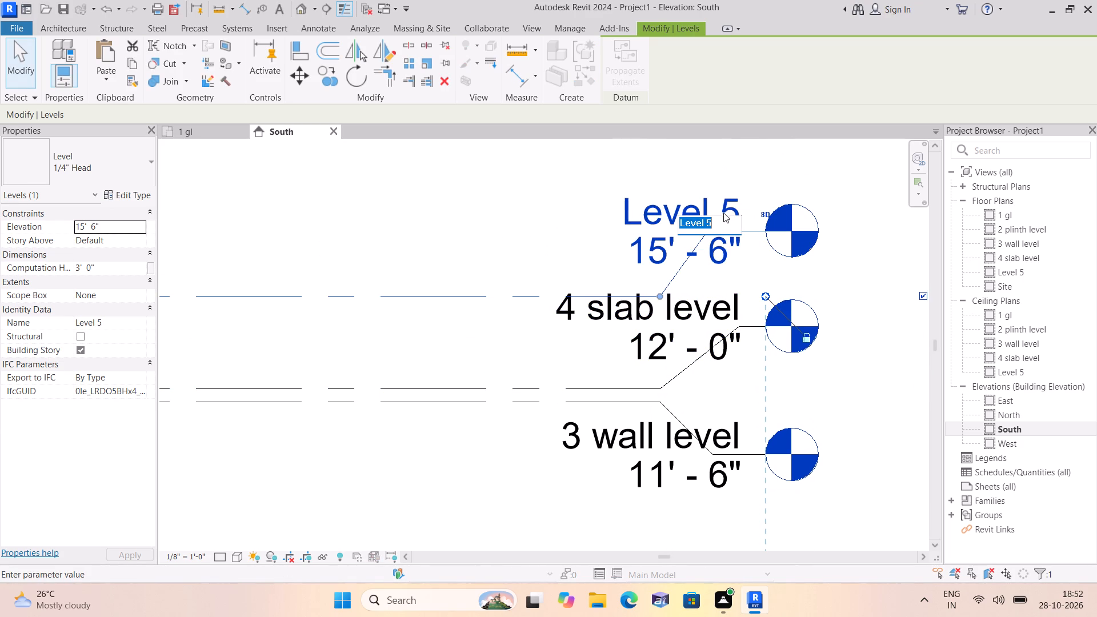
left_click(722, 220)
key("BackSpace")
key("BackSpace")
key("BackSpace")
key("BackSpace")
key("BackSpace")
key("BackSpace")
key("BackSpace")
key("BackSpace")
key("BackSpace")
key("BackSpace")
key("BackSpace")
key("BackSpace")
key("BackSpace")
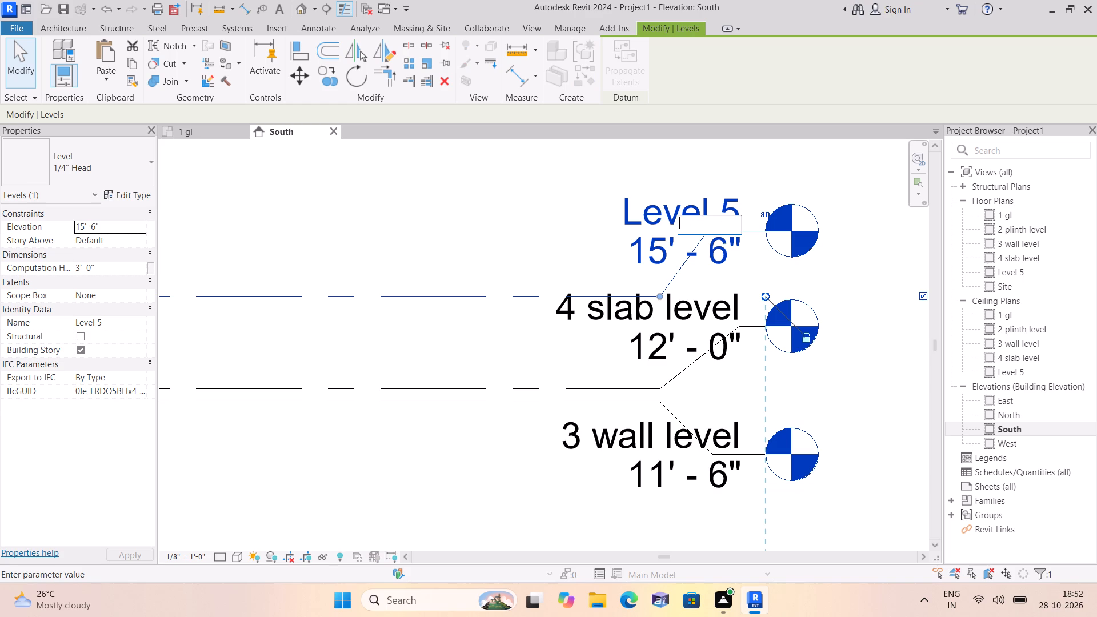
type("5 p")
type("arapet")
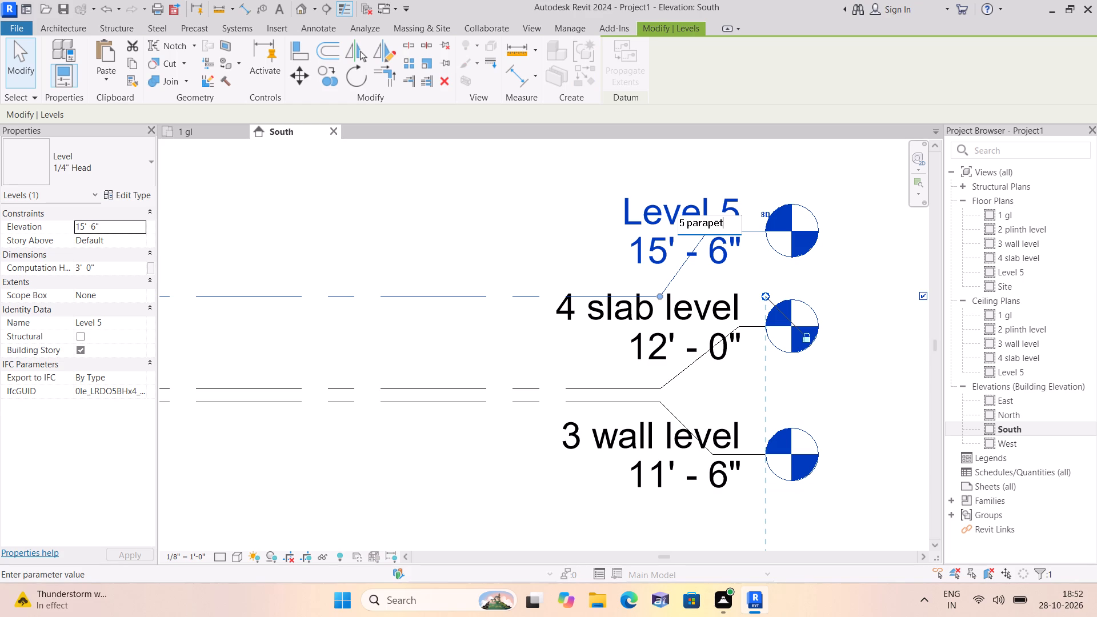
key("space")
type("wall")
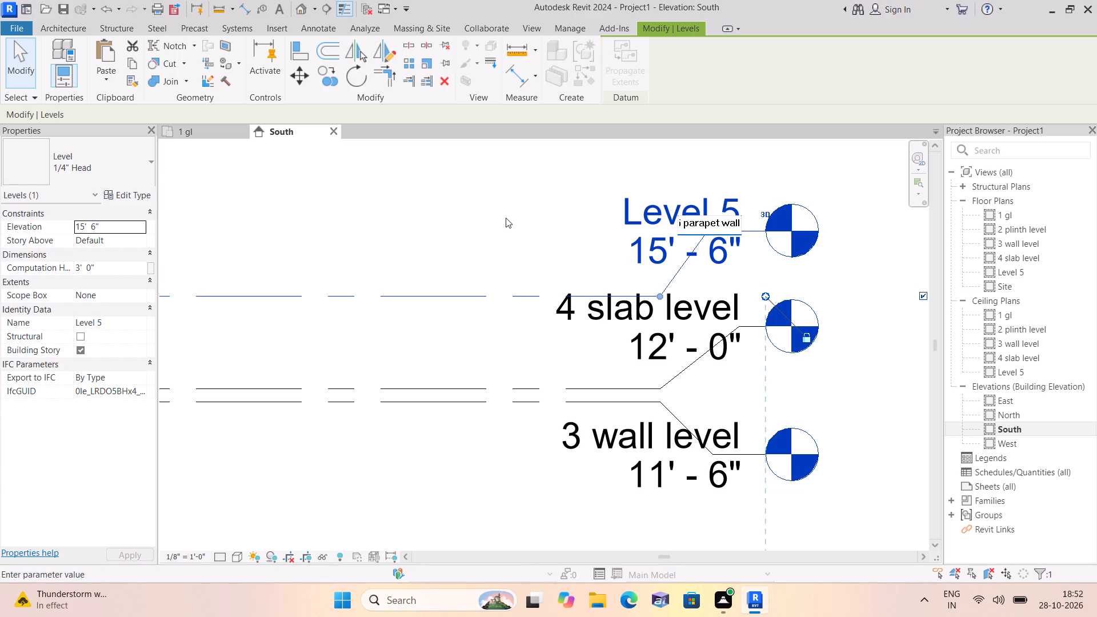
left_click(506, 218)
left_click(600, 308)
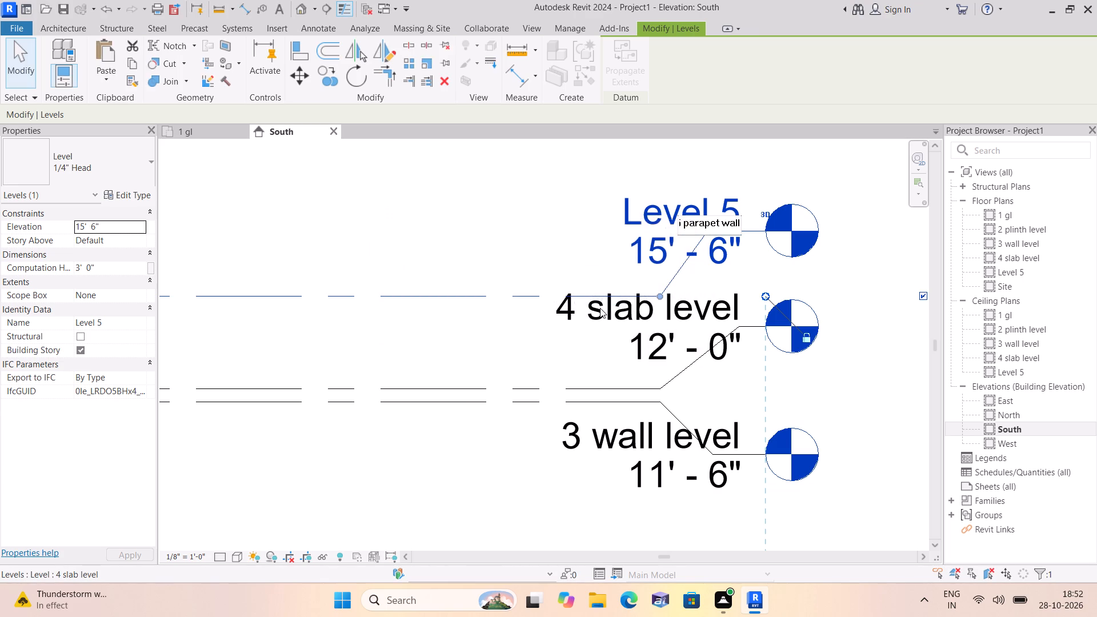
scroll(609, 294, "down", 1)
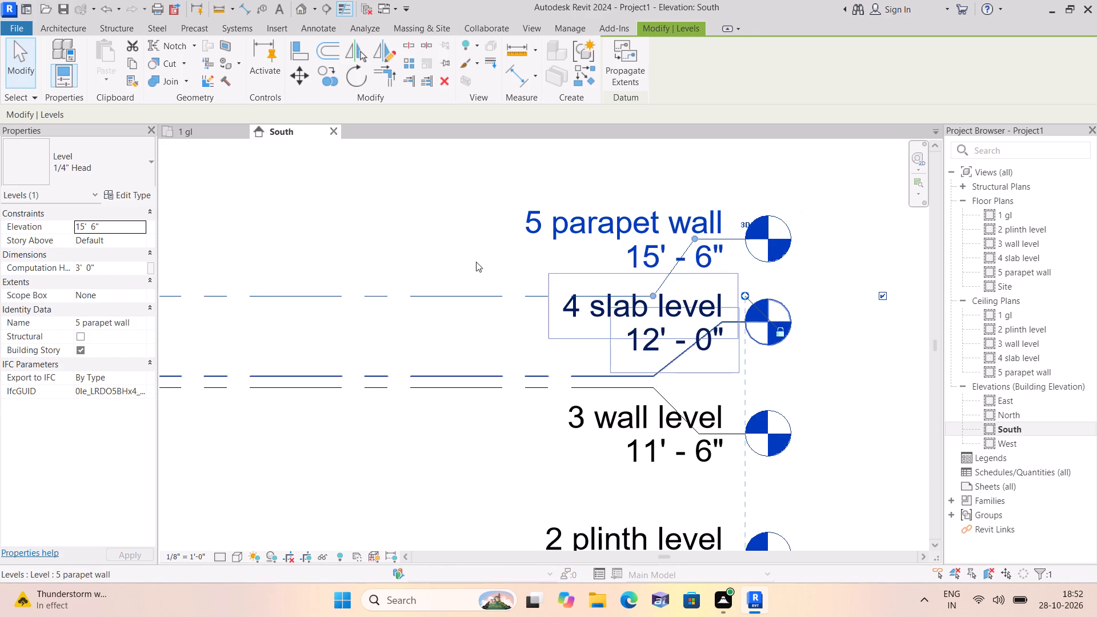
key("Escape")
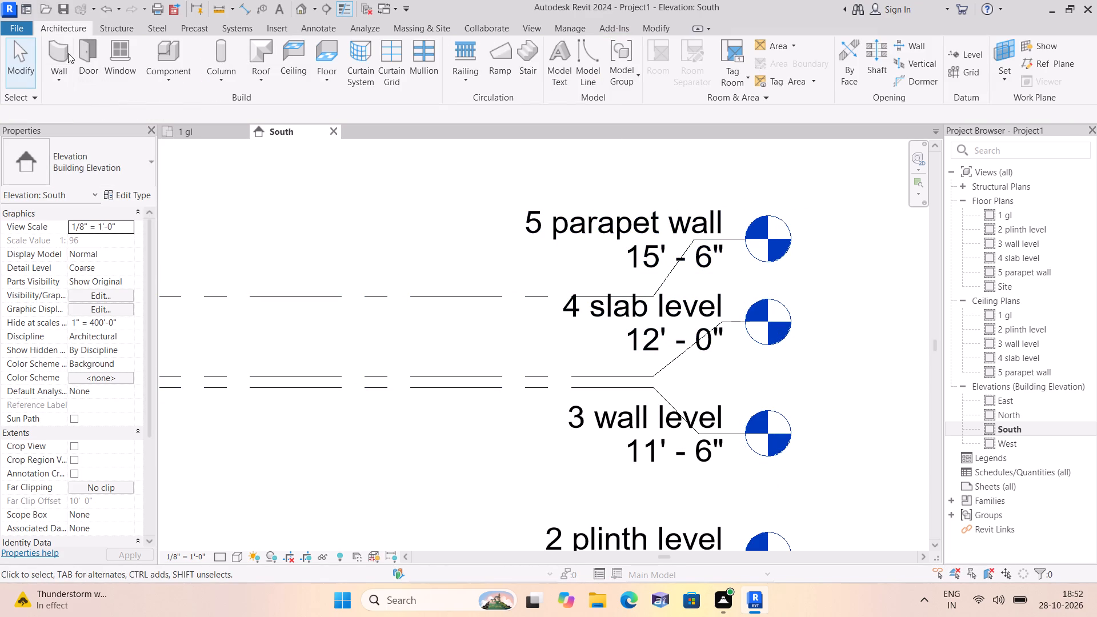
Open the 2 plinth level floor plan and bring the whole linked apartment plan into view.
scroll(908, 270, "down", 2)
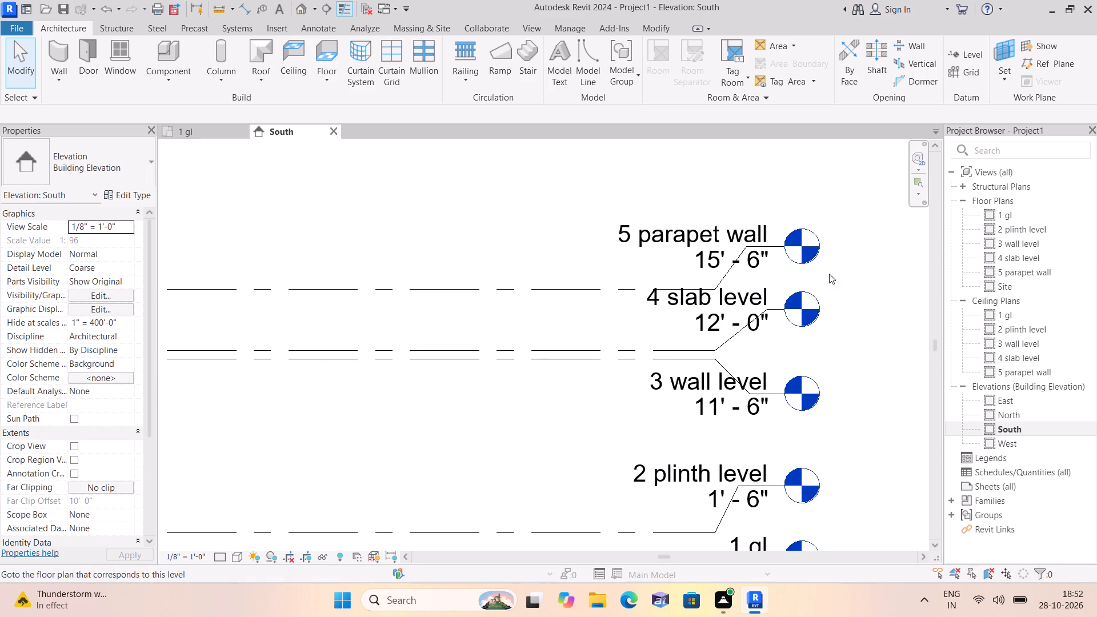
scroll(1024, 235, "up", 1)
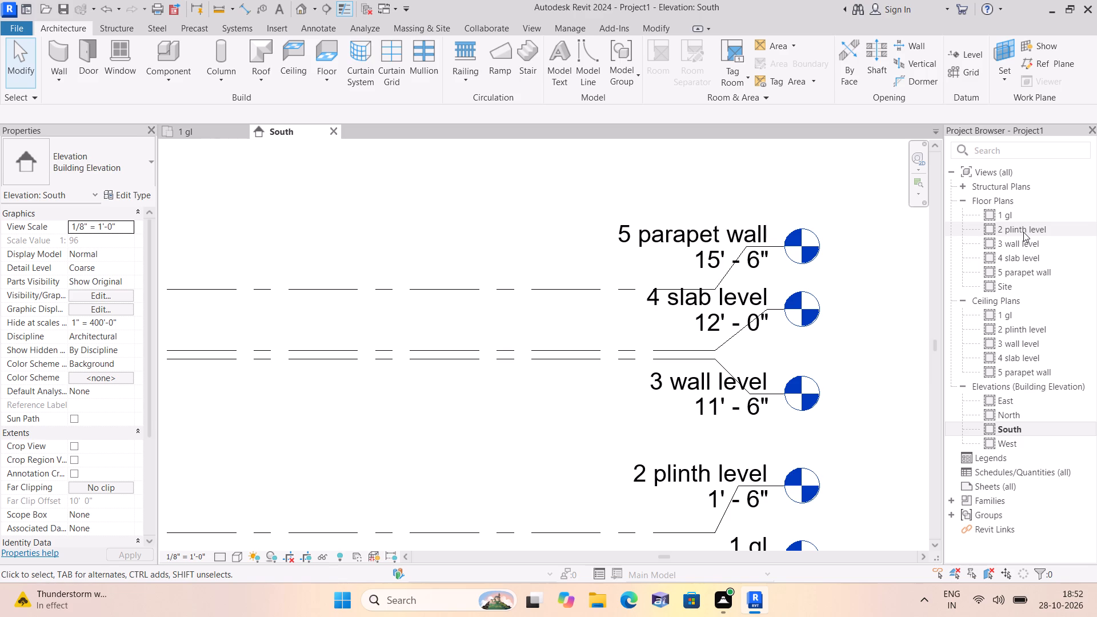
double_click(1023, 232)
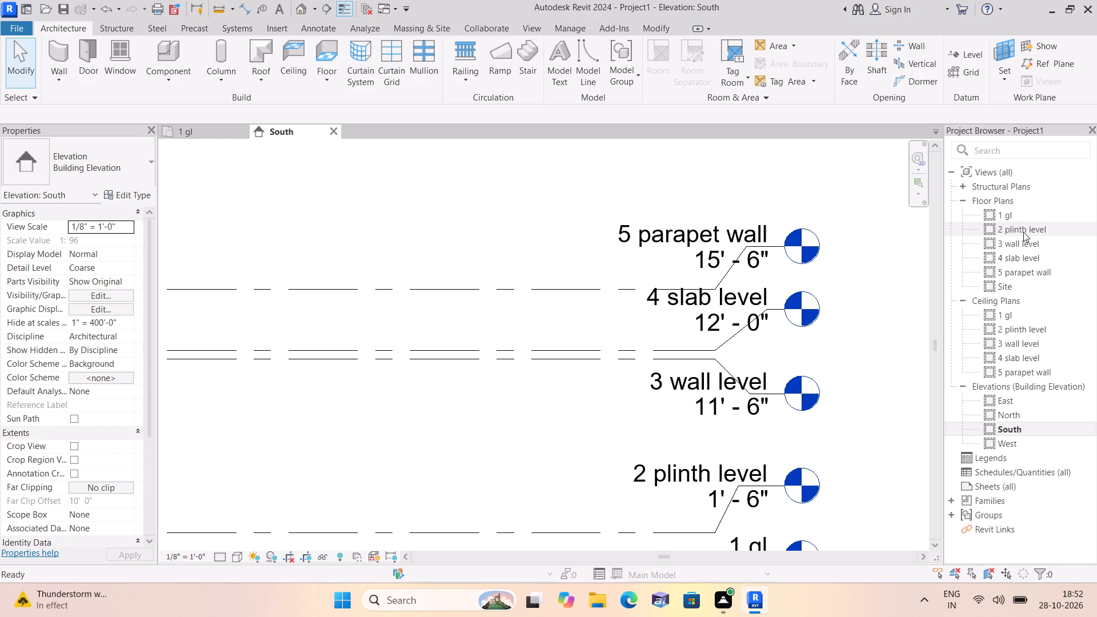
middle_click_drag(247, 330, 267, 285)
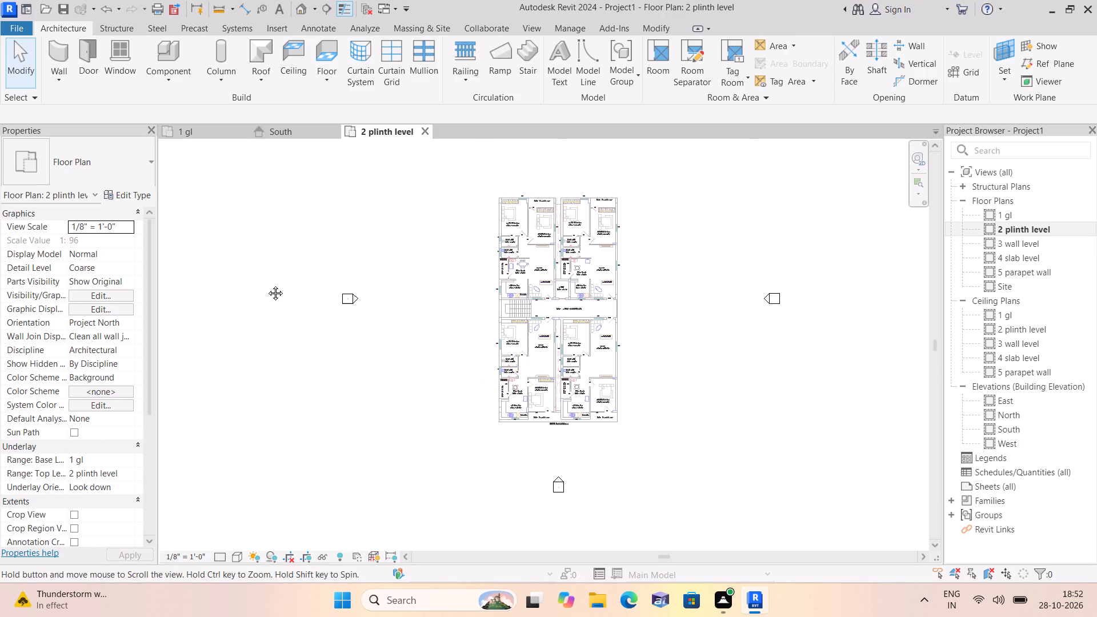
middle_click_drag(267, 285, 277, 278)
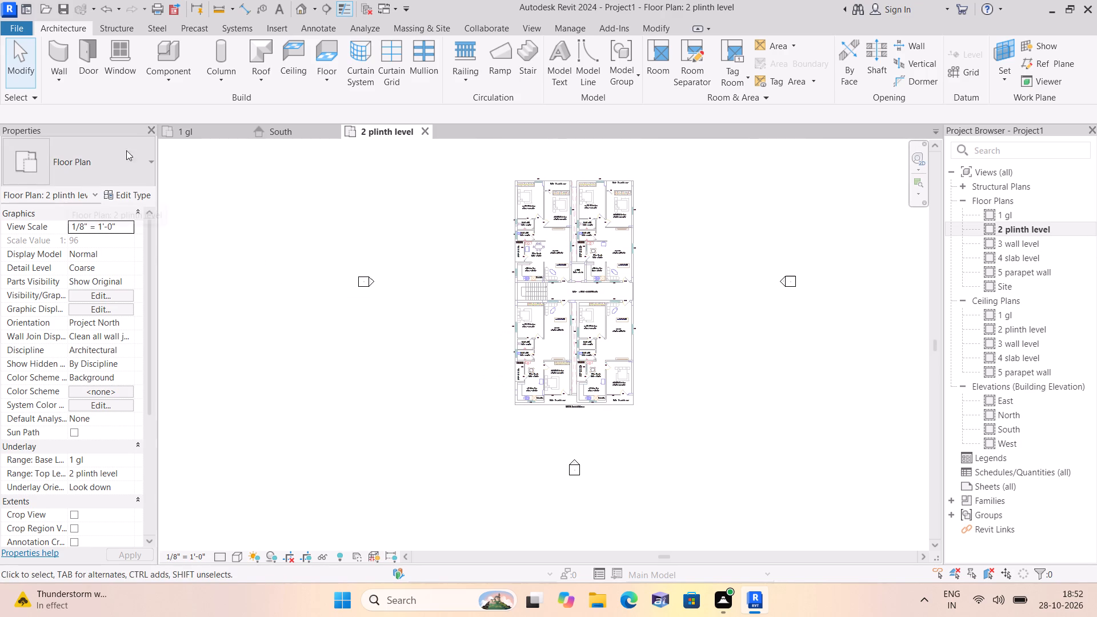
scroll(253, 183, "down", 1)
middle_click_drag(247, 189, 219, 217)
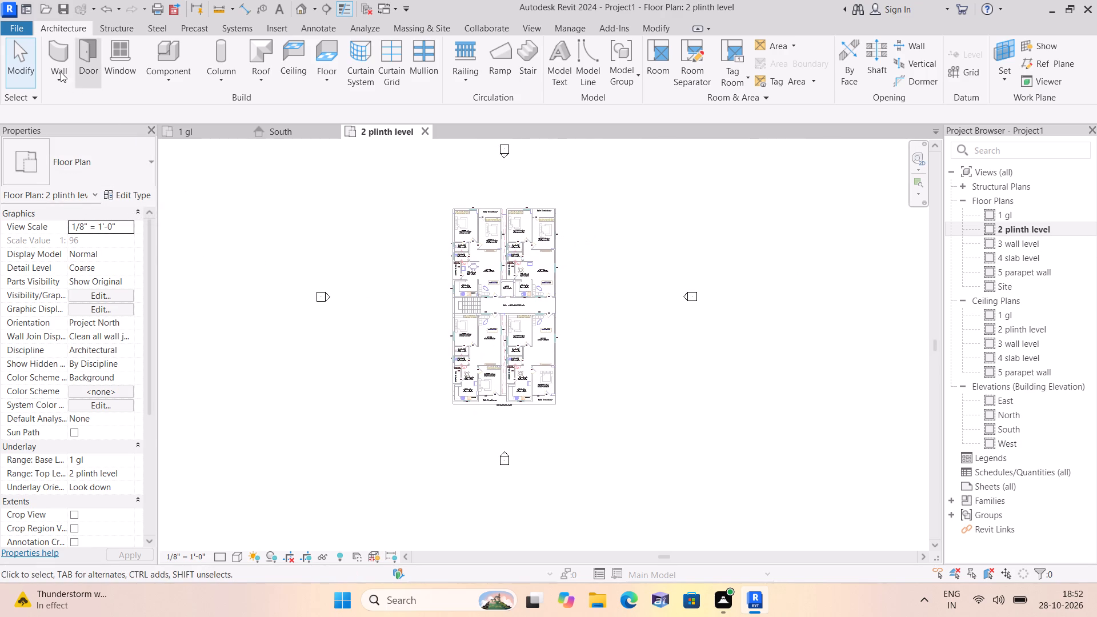
Start the Wall command and set the new walls' top constraint to Up to level: 3 wall level.
left_click(59, 78)
left_click(103, 106)
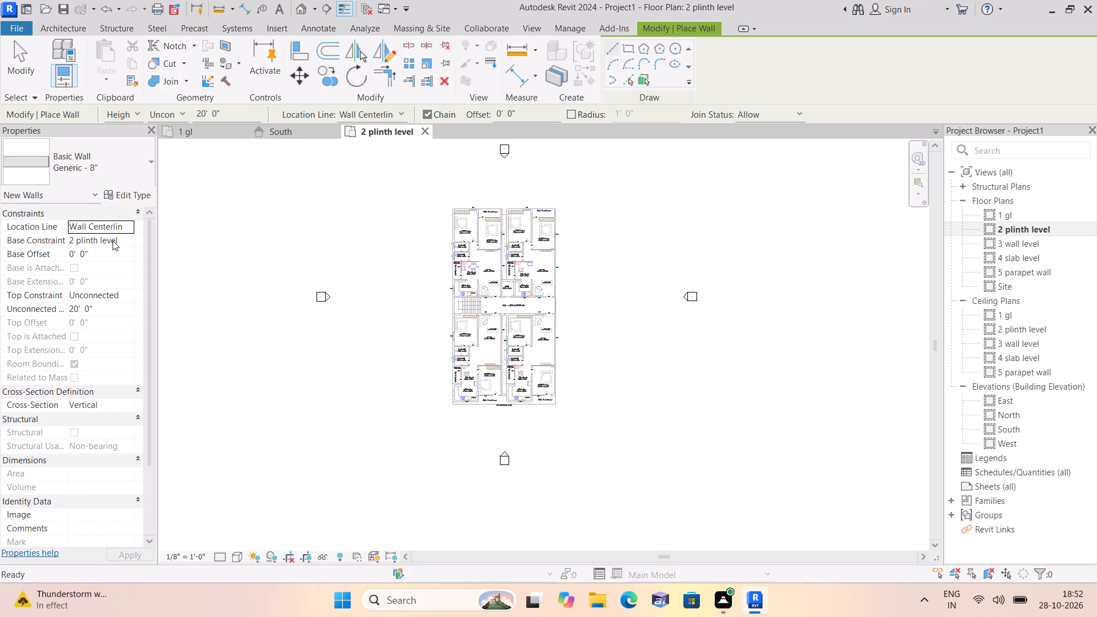
left_click(115, 293)
left_click(126, 297)
left_click(133, 343)
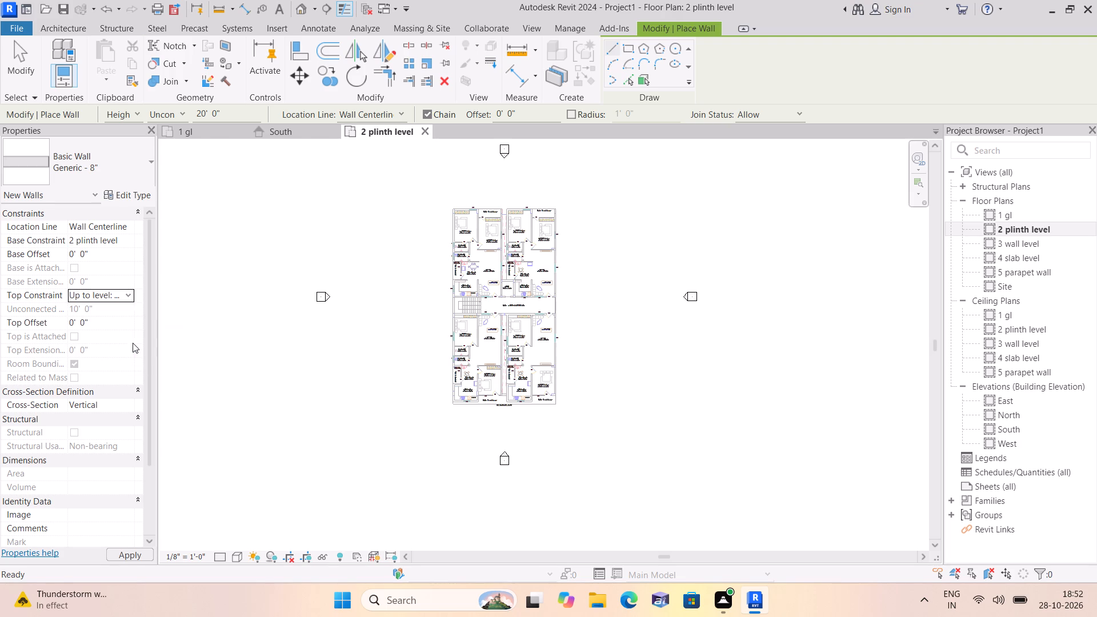
left_click(131, 295)
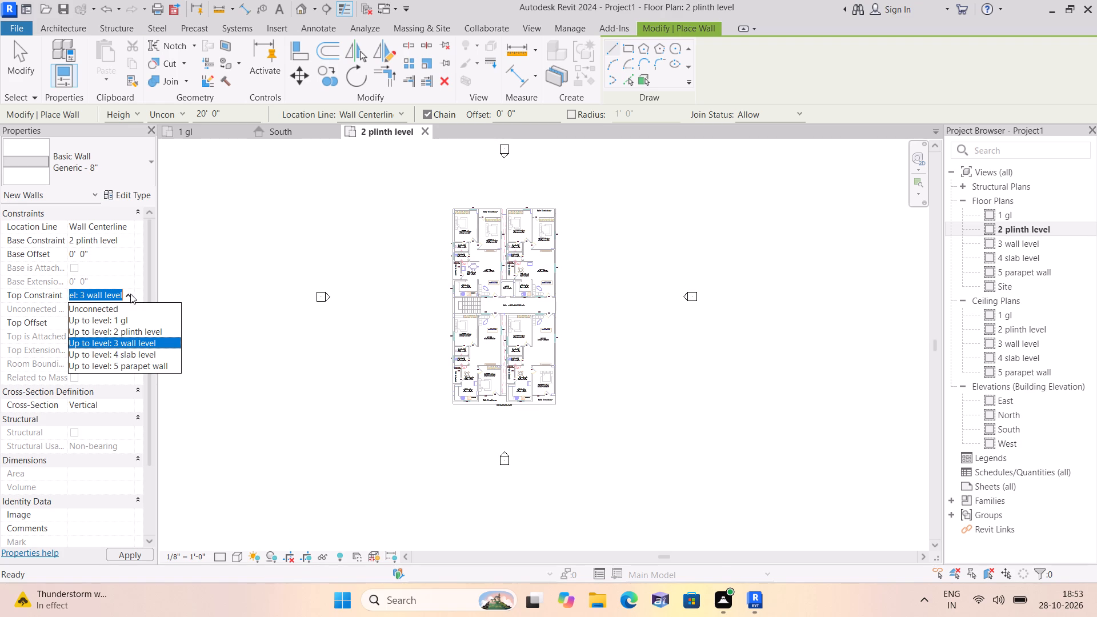
left_click(155, 340)
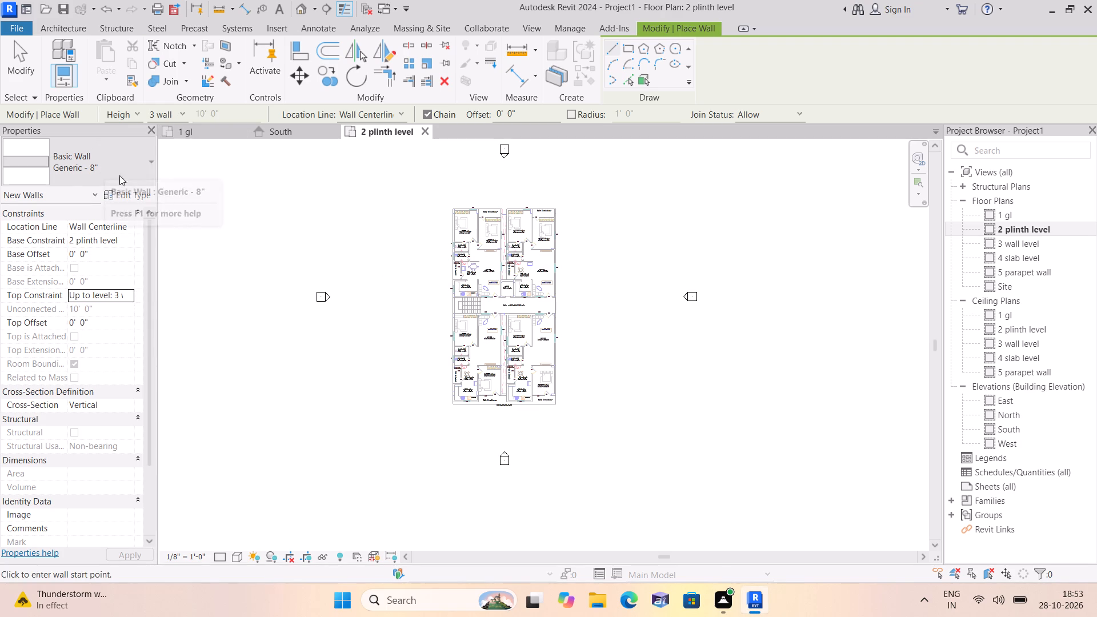
Duplicate the Generic - 8" basic wall type under the name 9".
left_click(130, 193)
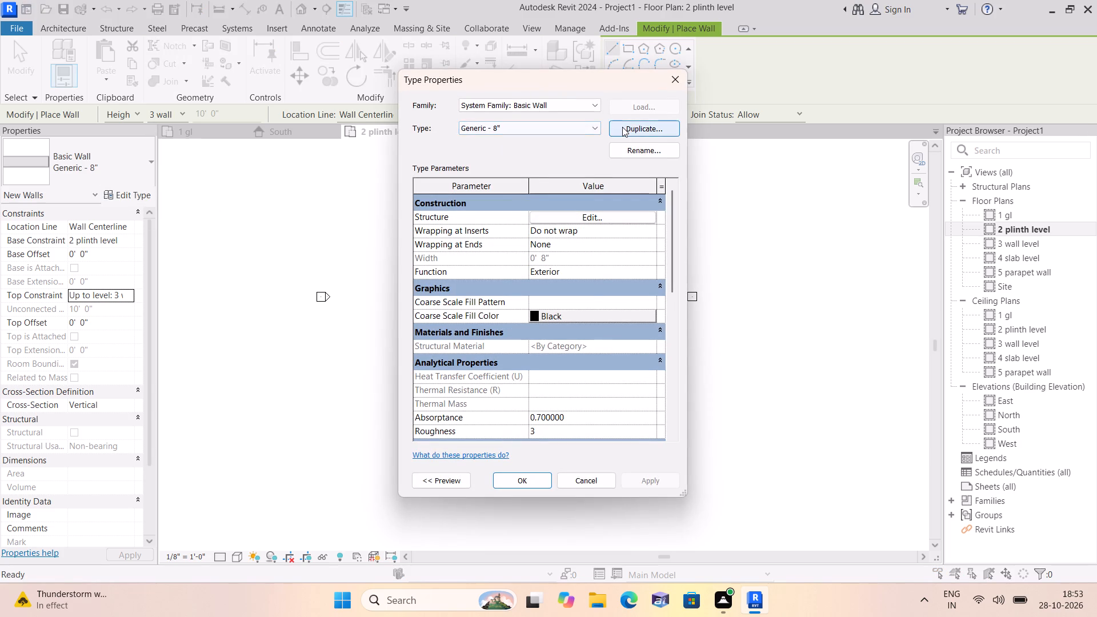
left_click(623, 127)
left_click(535, 279)
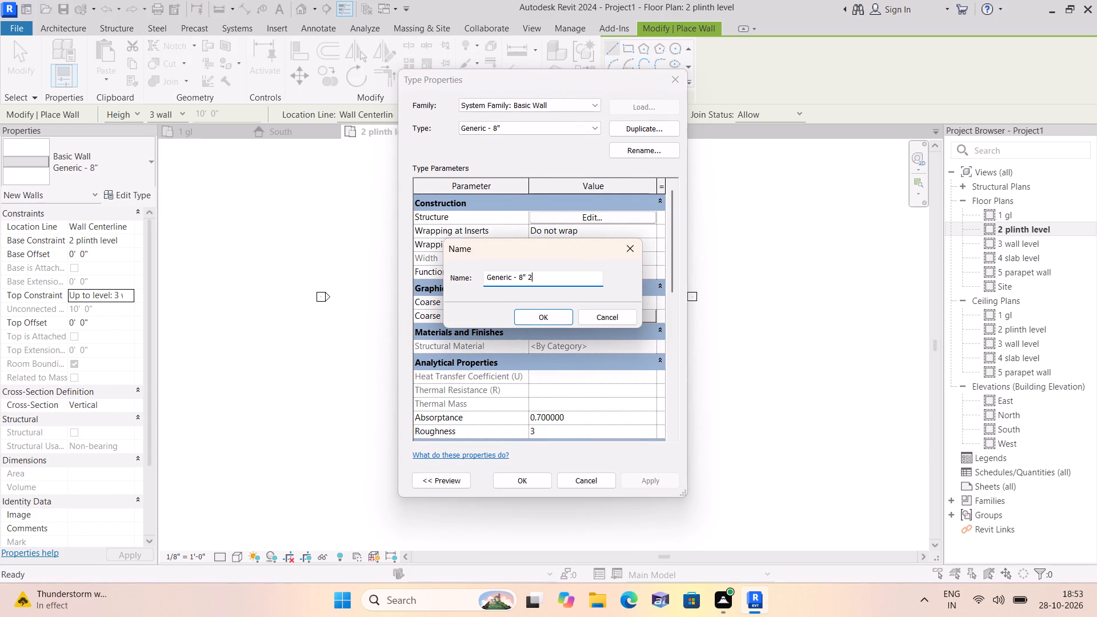
key("BackSpace")
key("BackSpace")
key("BackSpace")
key("BackSpace")
key("BackSpace")
key("BackSpace")
key("BackSpace")
key("BackSpace")
key("BackSpace")
key("BackSpace")
key("BackSpace")
key("BackSpace")
key("BackSpace")
key("BackSpace")
key("BackSpace")
key("BackSpace")
key("BackSpace")
key("BackSpace")
key("BackSpace")
key("BackSpace")
key("9")
key("shift+quotedbl")
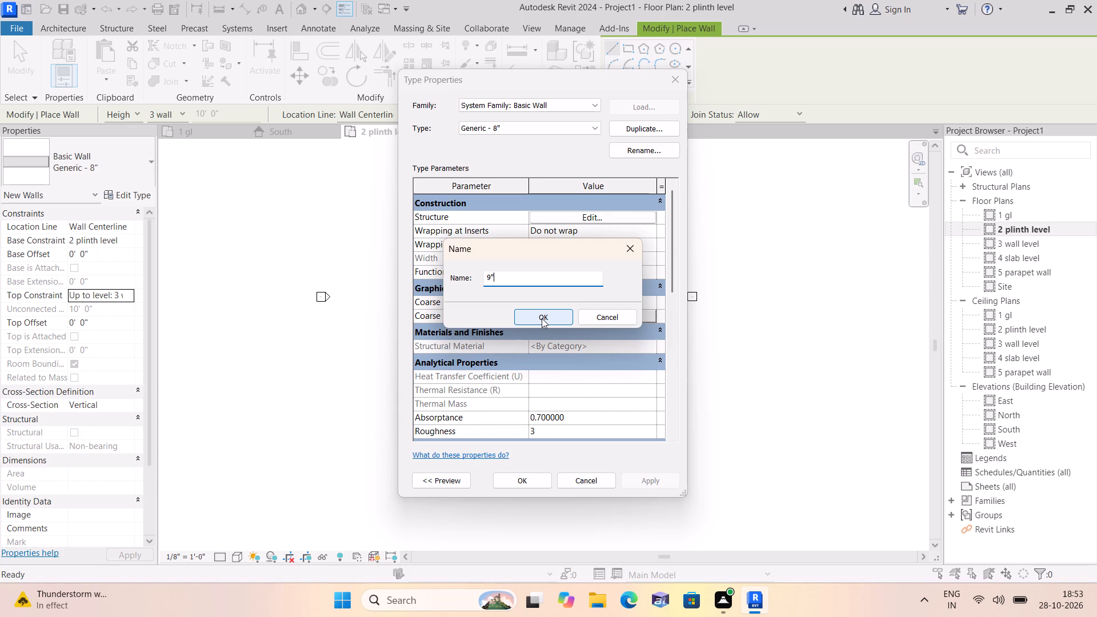
left_click(542, 318)
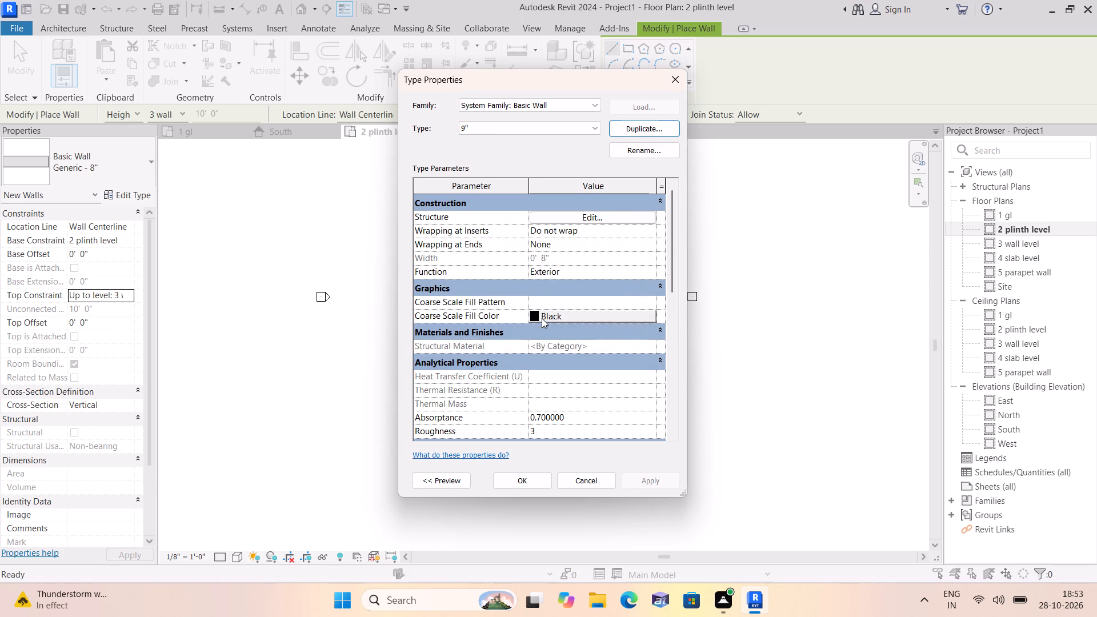
Set the structure layer thickness of the 9" wall type to 9" and apply the change.
left_click(583, 219)
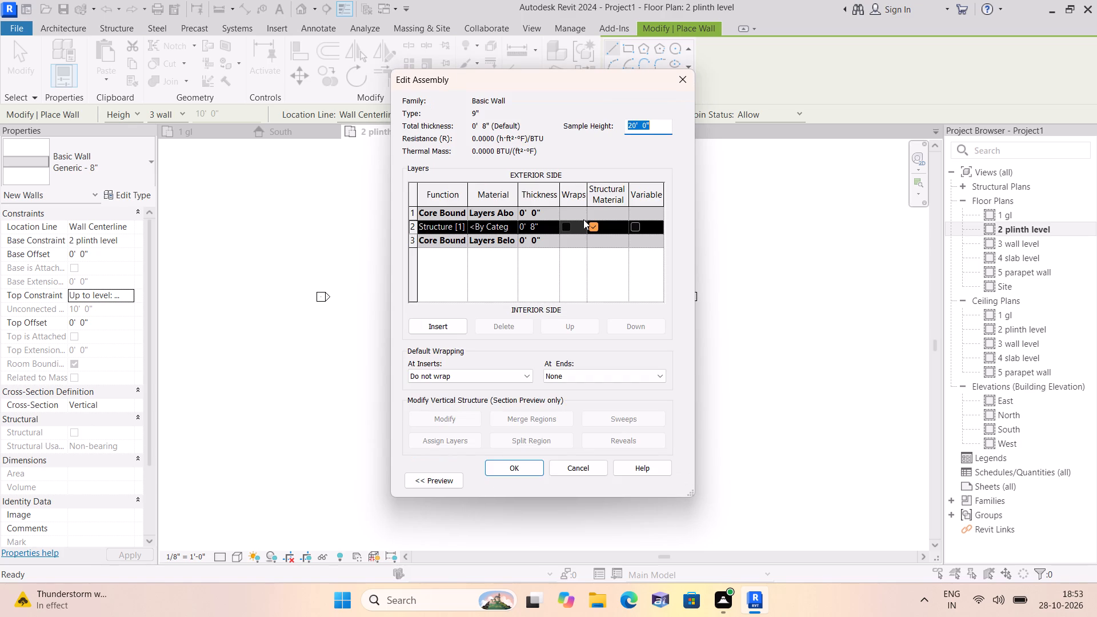
left_click(540, 226)
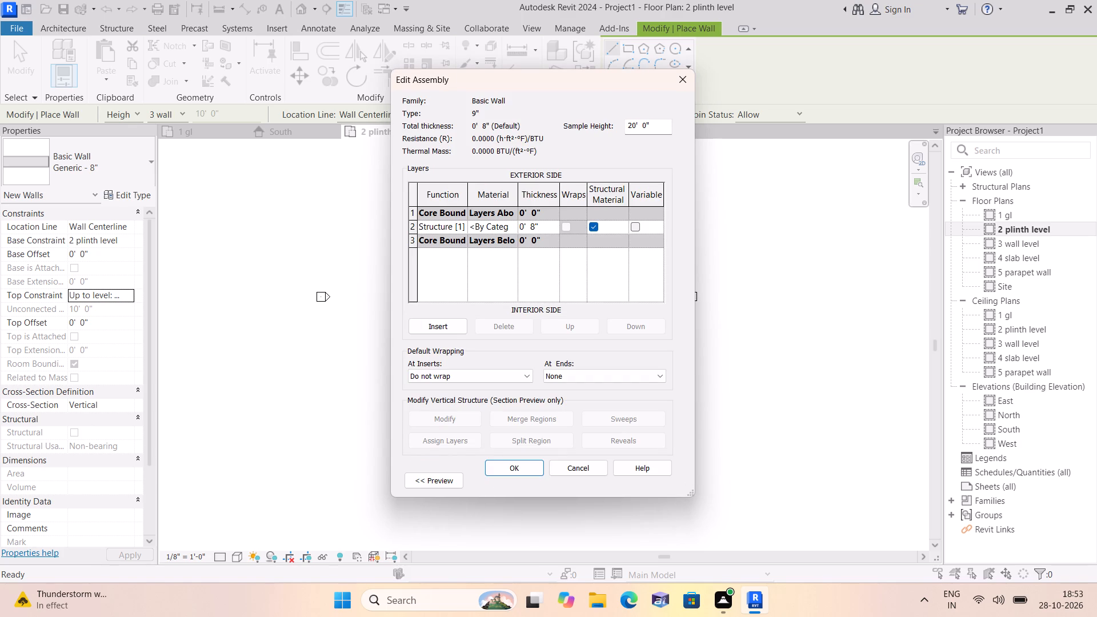
left_click(542, 226)
key("BackSpace")
key("BackSpace")
key("BackSpace")
key("BackSpace")
key("BackSpace")
key("BackSpace")
key("BackSpace")
key("BackSpace")
key("BackSpace")
key("BackSpace")
key("BackSpace")
key("BackSpace")
type("9\"")
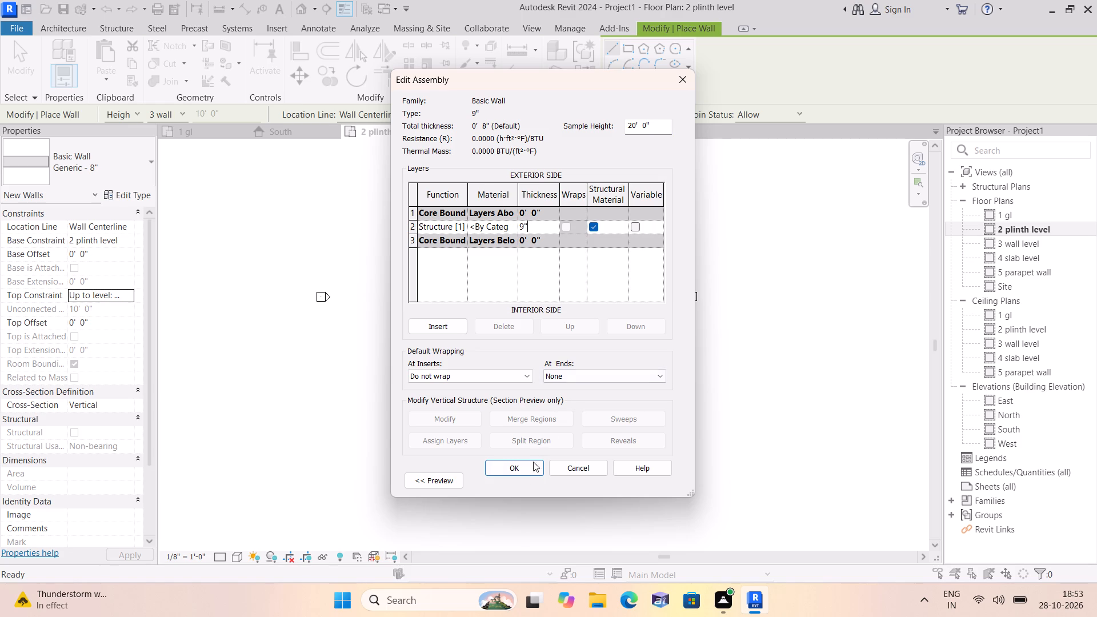
left_click(523, 468)
left_click(640, 478)
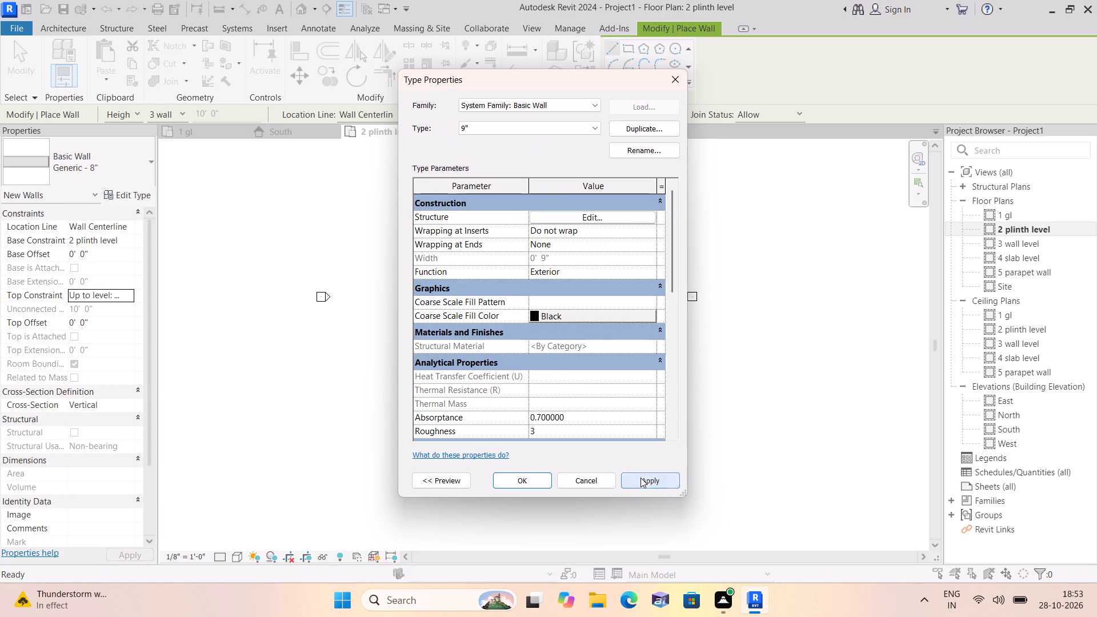
Accept the type properties so that new walls use the 9" basic wall type.
left_click(523, 482)
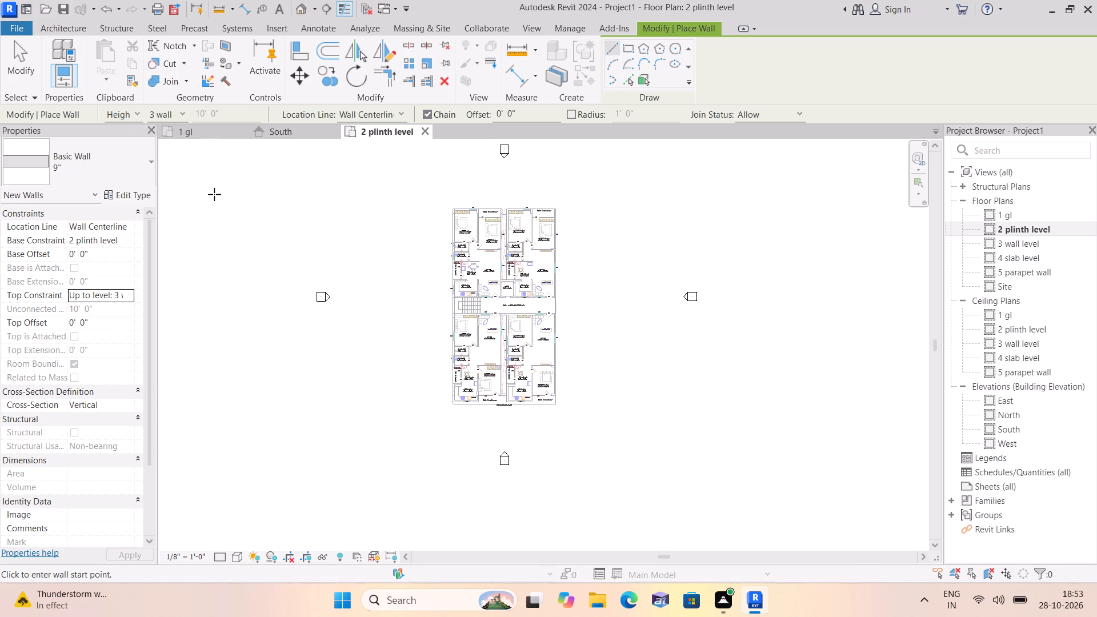
Set the visual style of the 2 plinth level floor plan to Shaded.
scroll(219, 211, "down", 1)
middle_click_drag(213, 211, 186, 226)
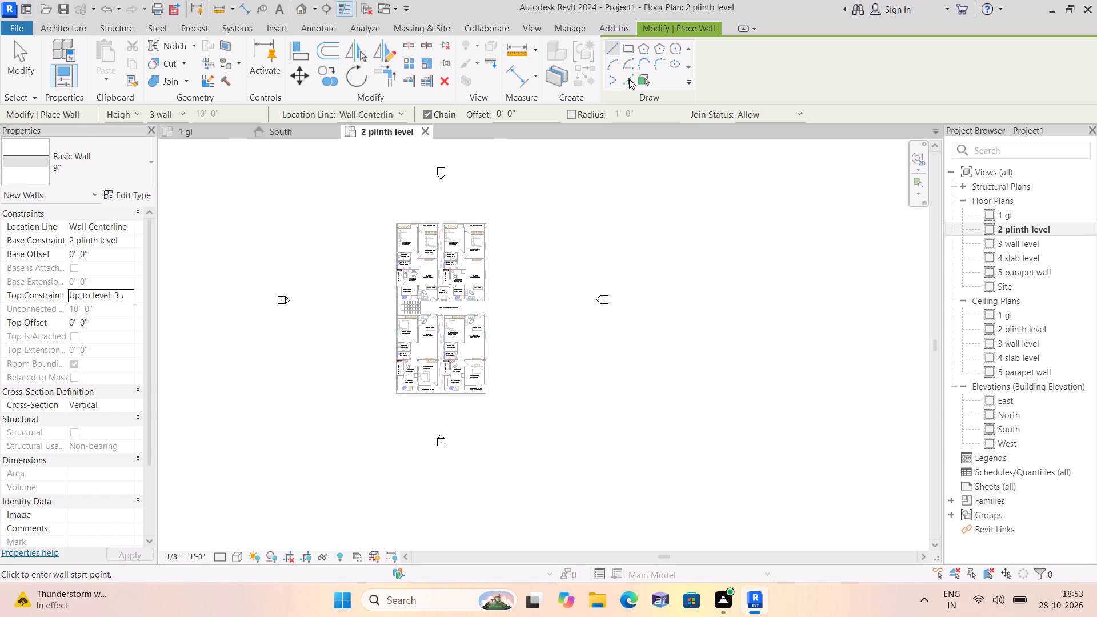
left_click(239, 553)
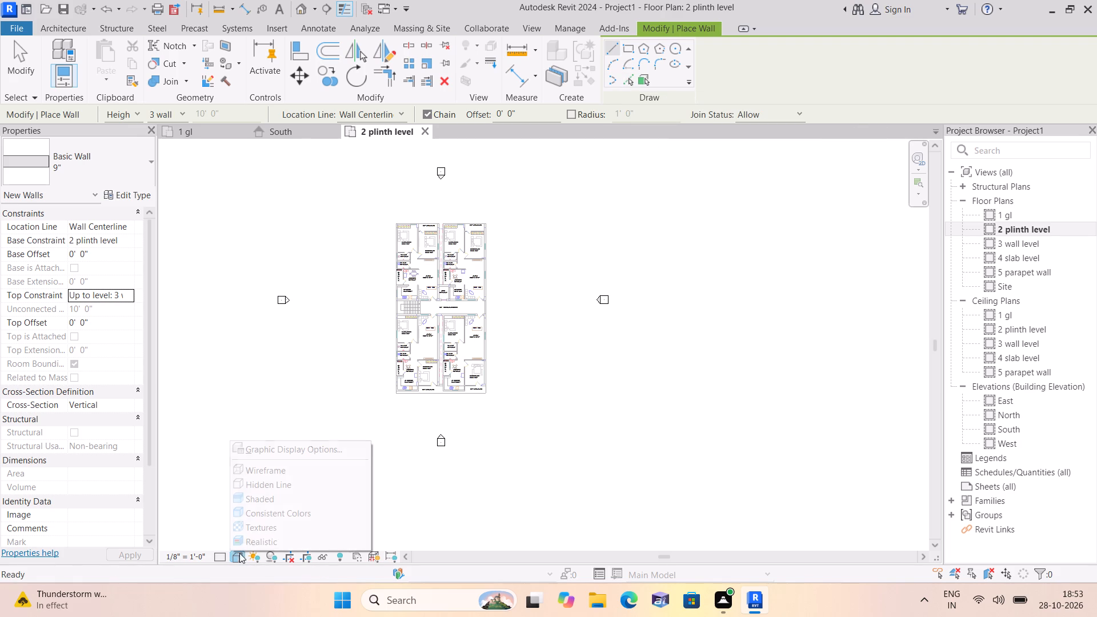
left_click(274, 496)
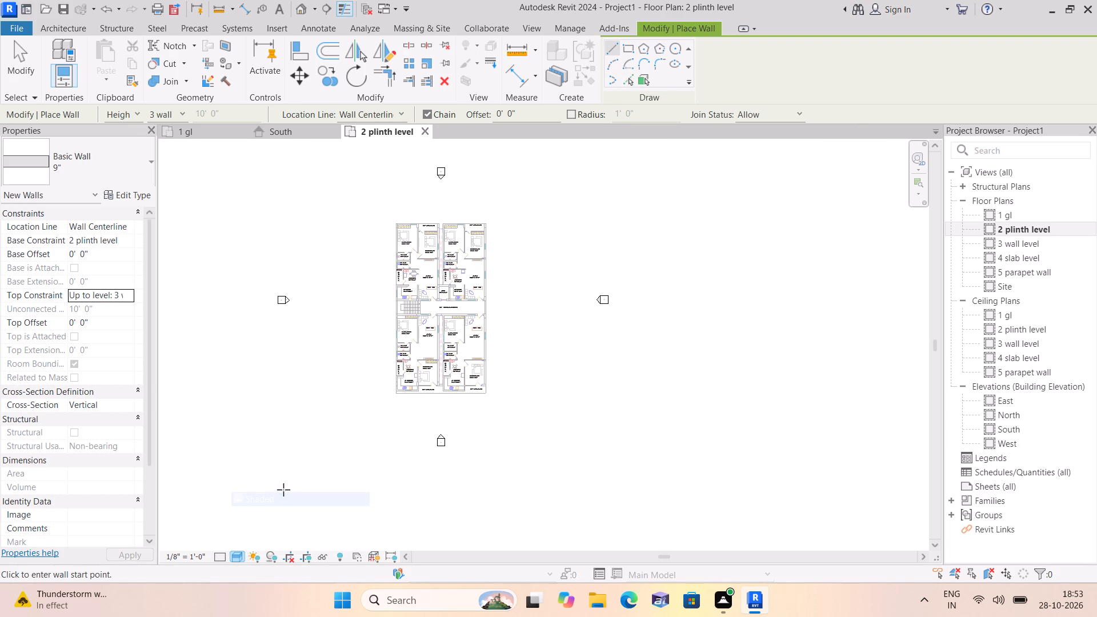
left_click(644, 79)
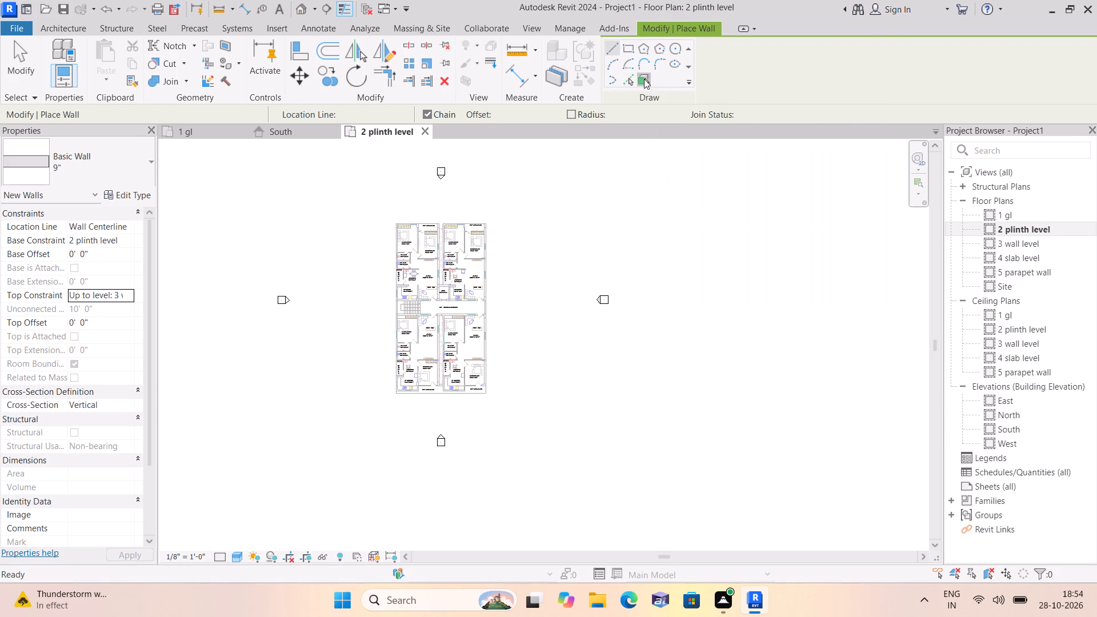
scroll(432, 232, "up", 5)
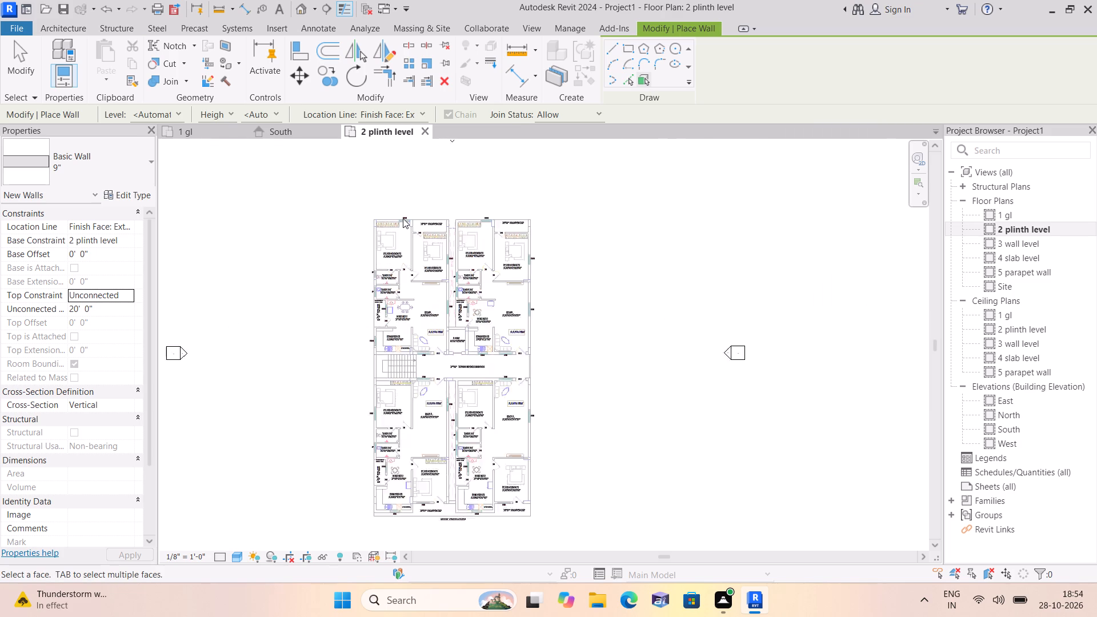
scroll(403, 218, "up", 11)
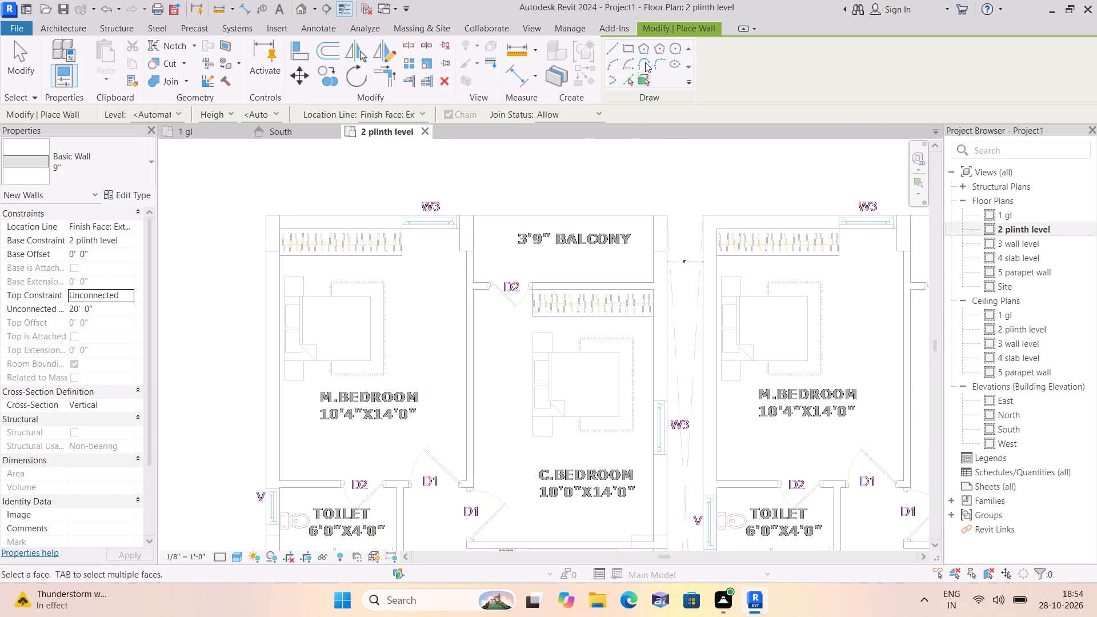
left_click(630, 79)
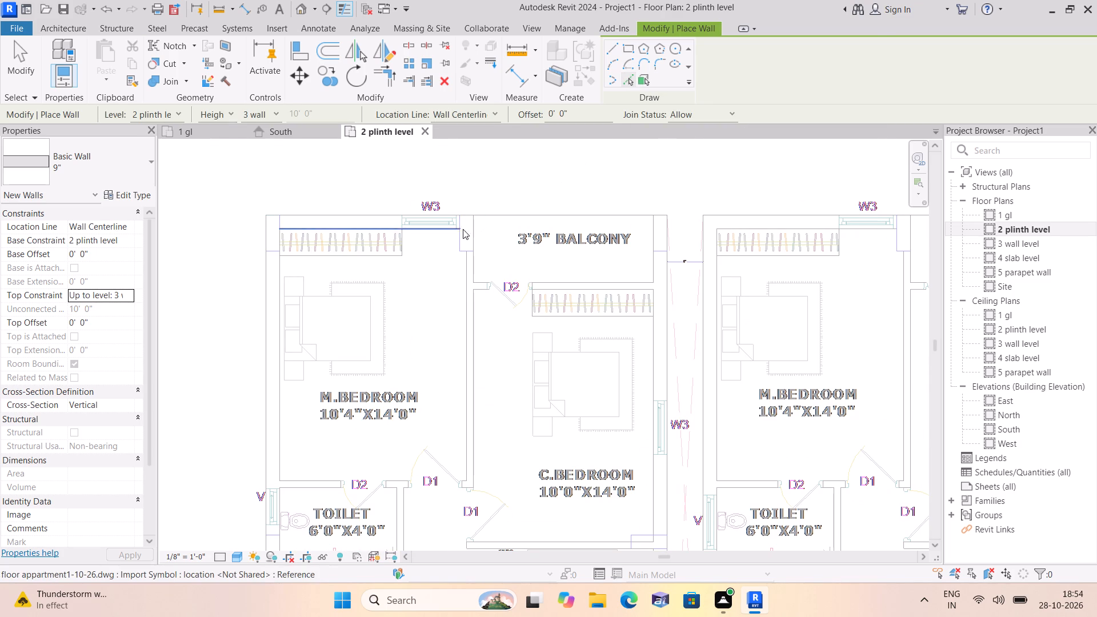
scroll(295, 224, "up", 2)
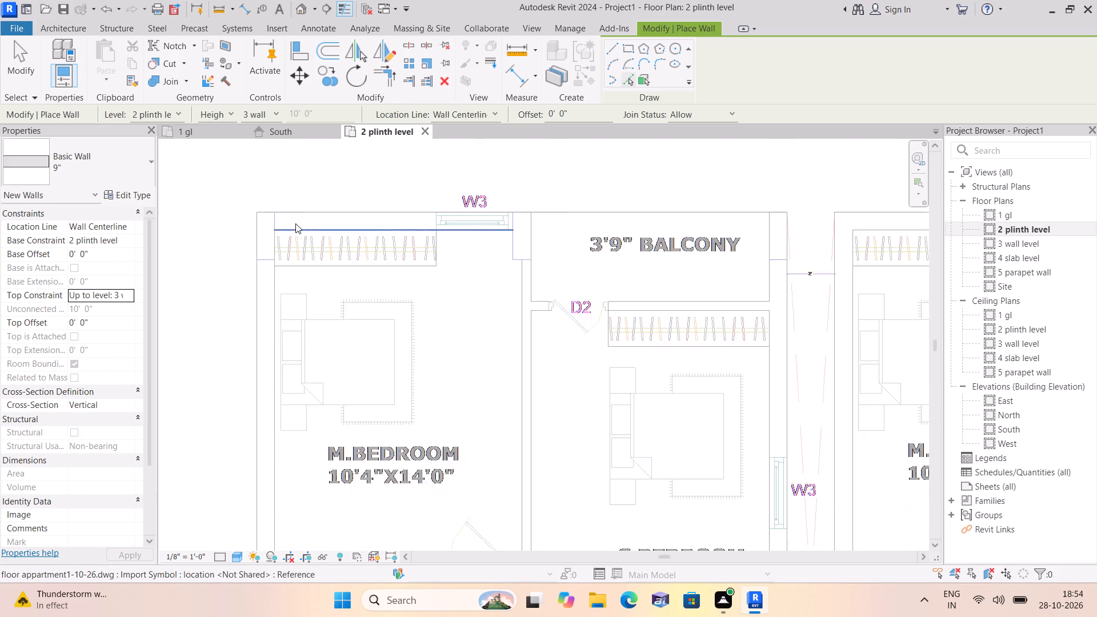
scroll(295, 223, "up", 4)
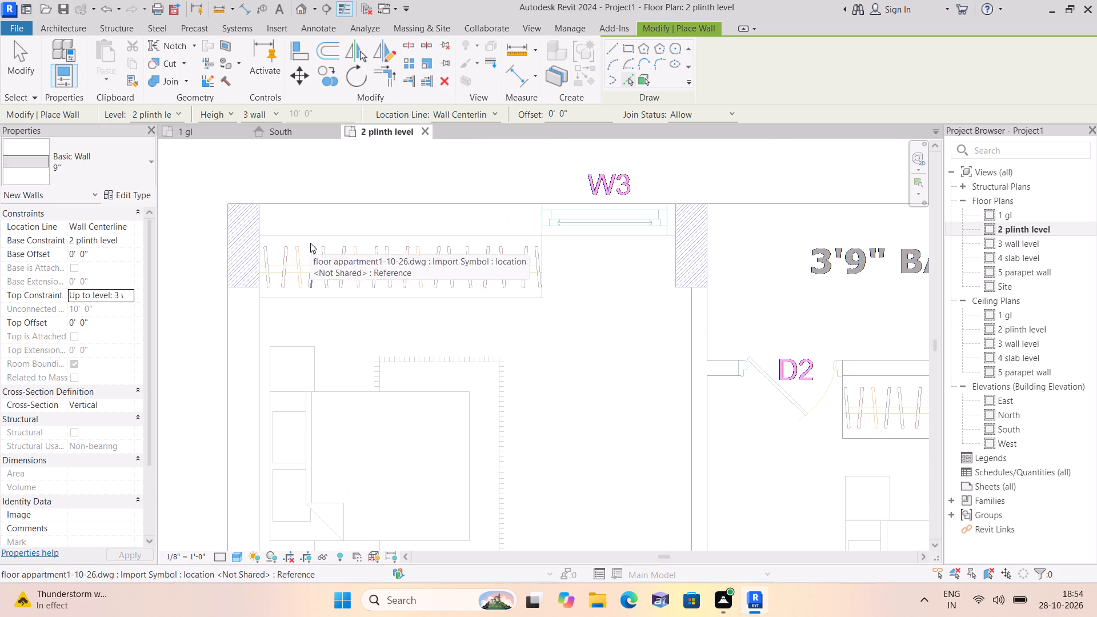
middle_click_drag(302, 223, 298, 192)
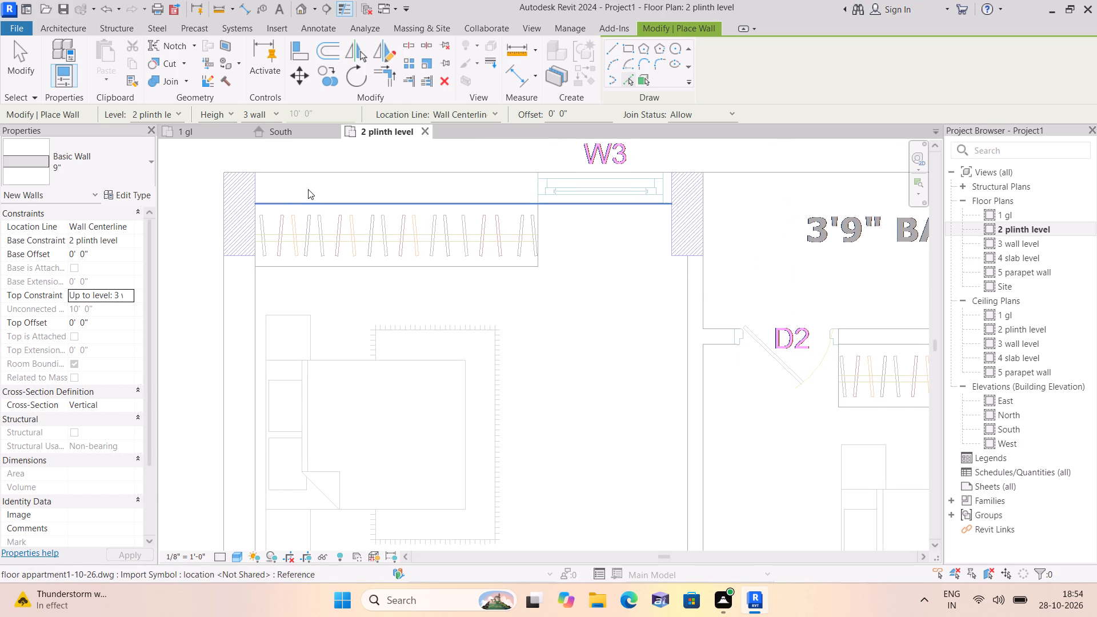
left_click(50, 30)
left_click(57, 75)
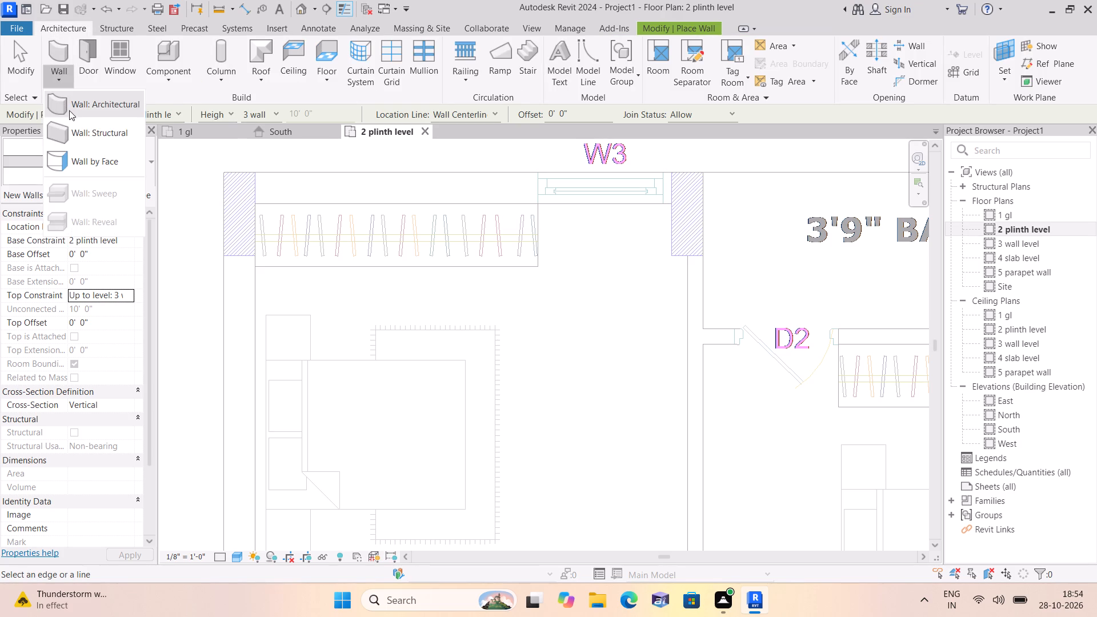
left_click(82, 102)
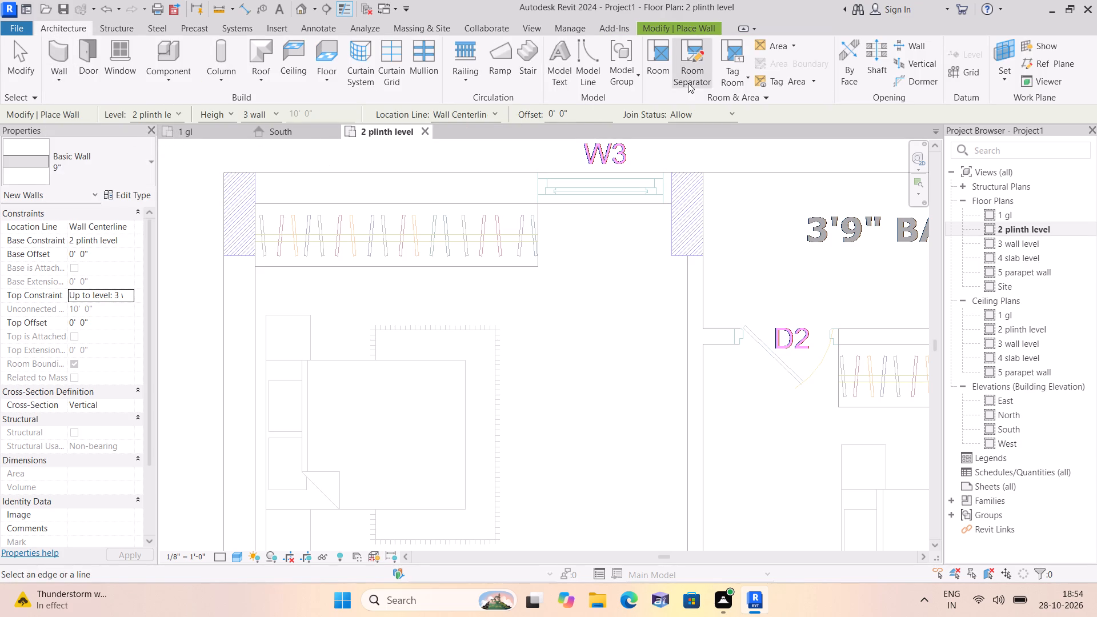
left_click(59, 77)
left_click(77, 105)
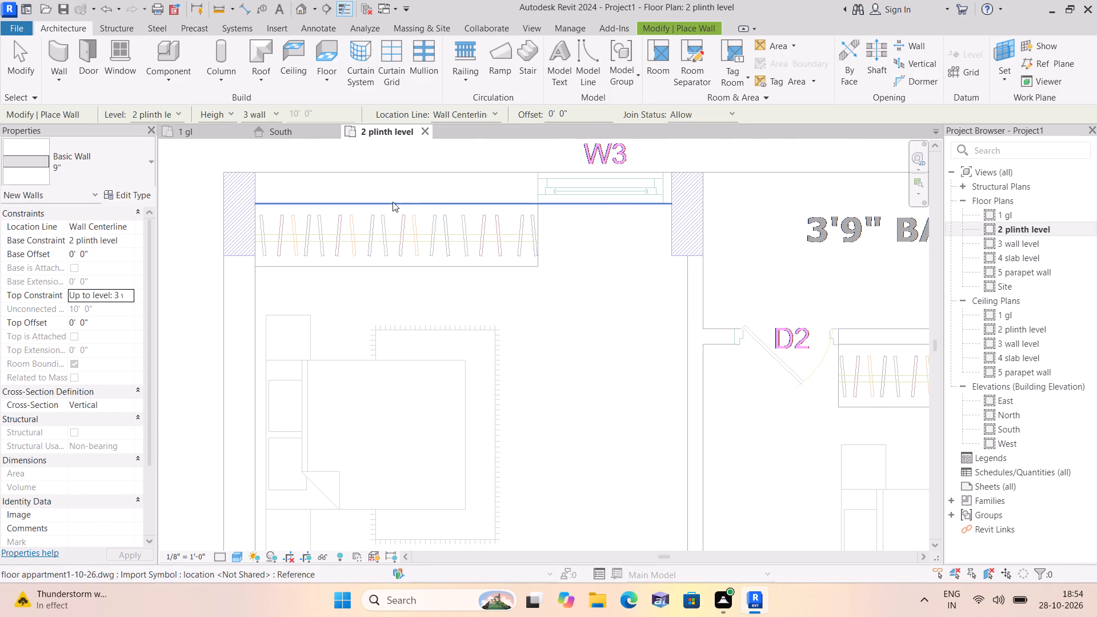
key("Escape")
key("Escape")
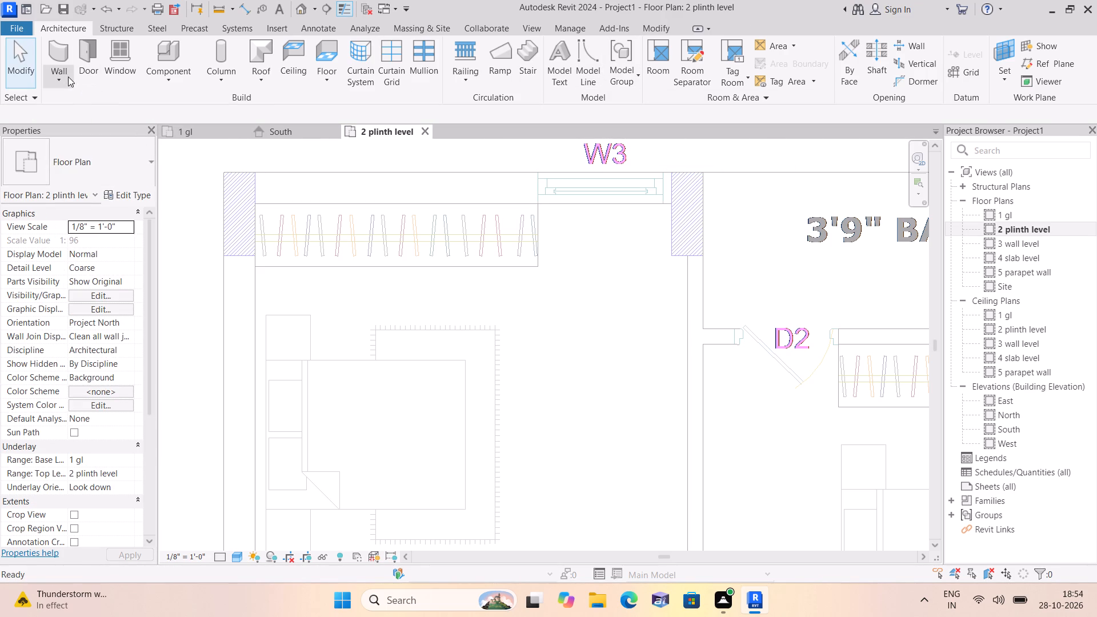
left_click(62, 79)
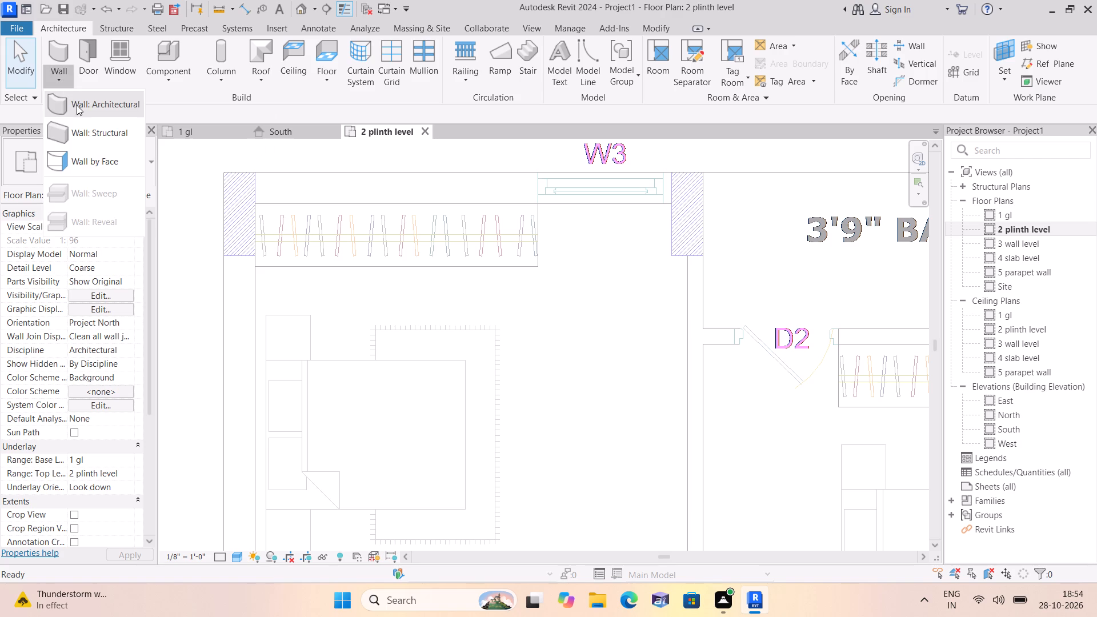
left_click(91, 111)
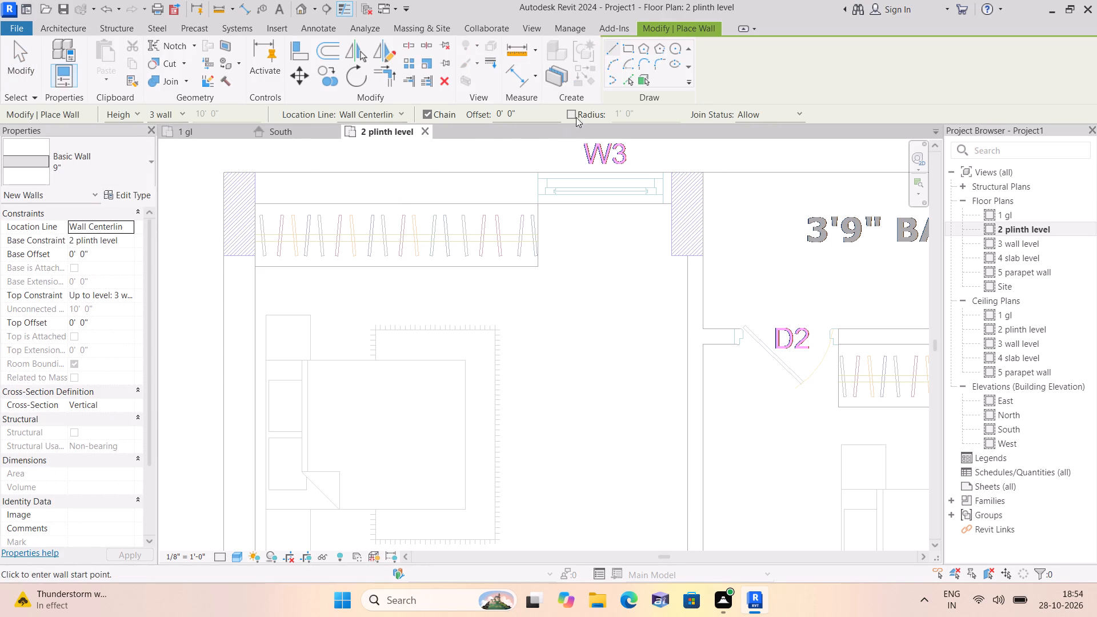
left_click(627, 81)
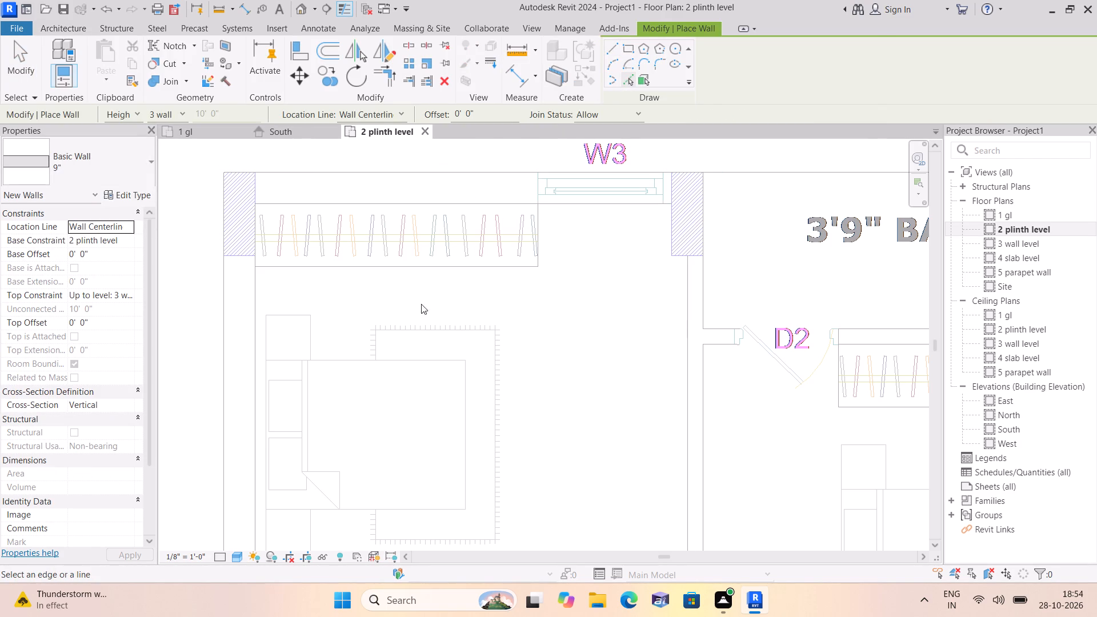
Examine the wall layout of the linked apartment plan, from the master bedrooms and balconies down to the staircase and corridor.
scroll(406, 303, "down", 2)
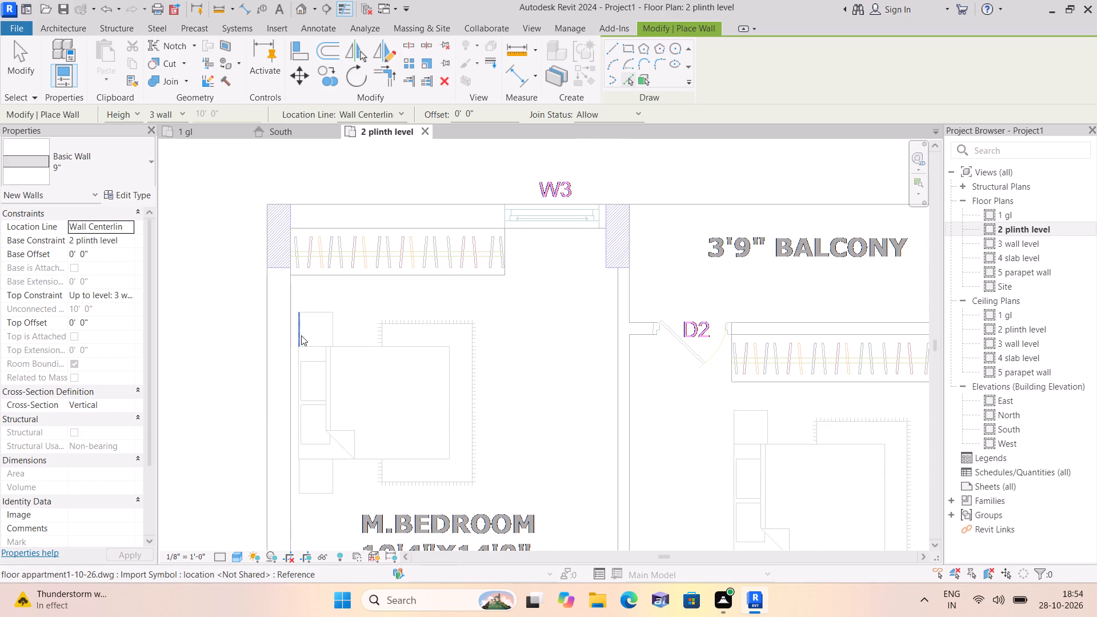
scroll(389, 317, "down", 1)
scroll(434, 344, "down", 1)
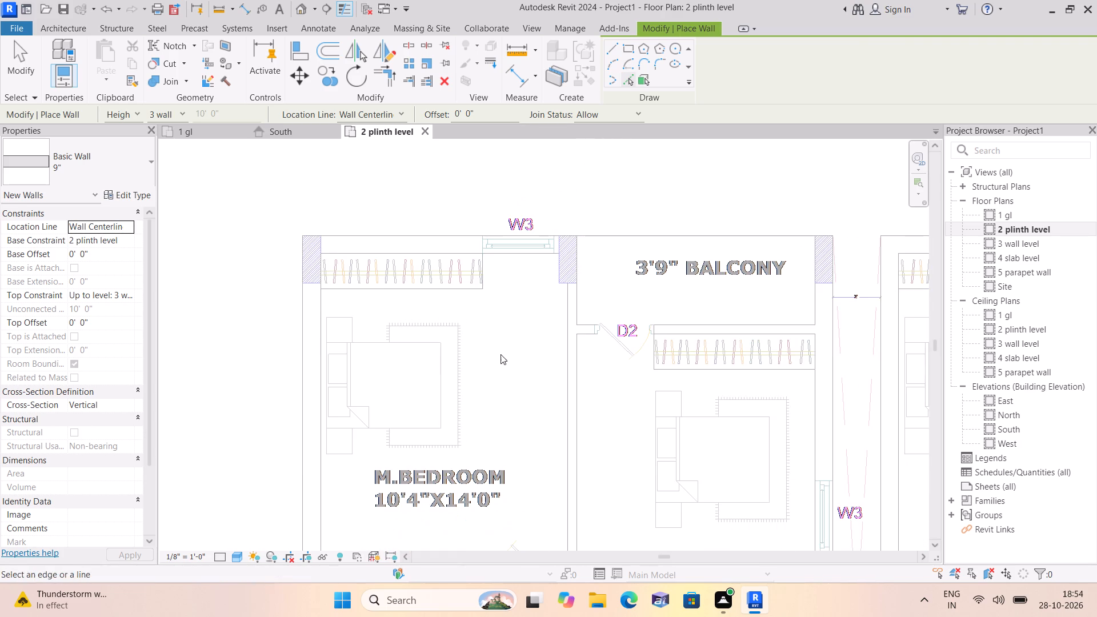
middle_click_drag(501, 353, 520, 307)
scroll(501, 349, "down", 1)
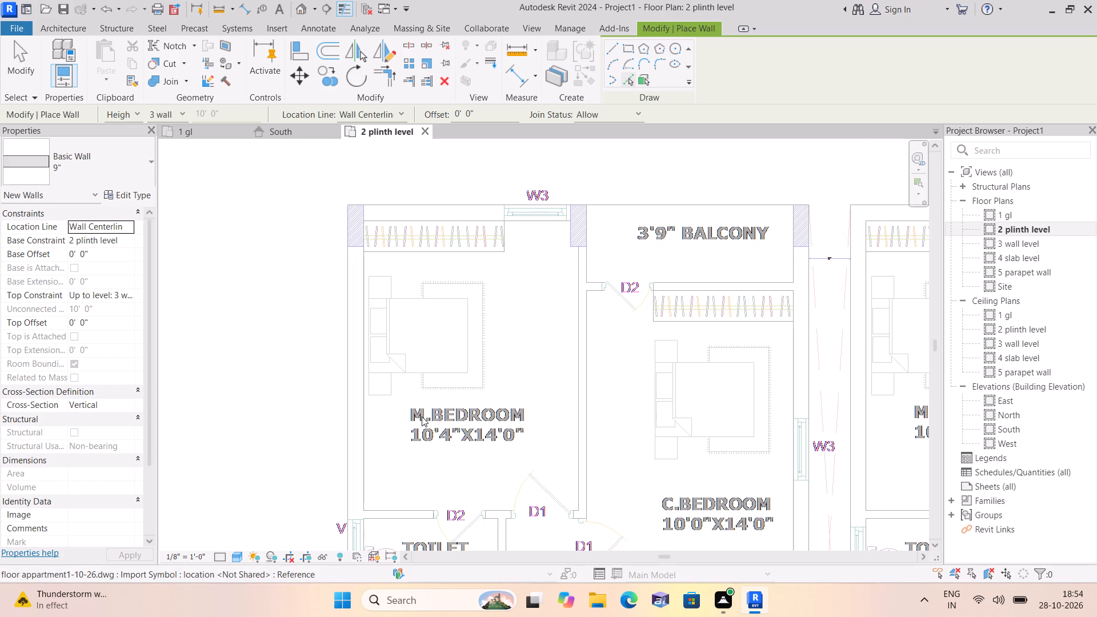
middle_click_drag(422, 413, 330, 286)
scroll(340, 287, "down", 2)
middle_click_drag(293, 293, 326, 375)
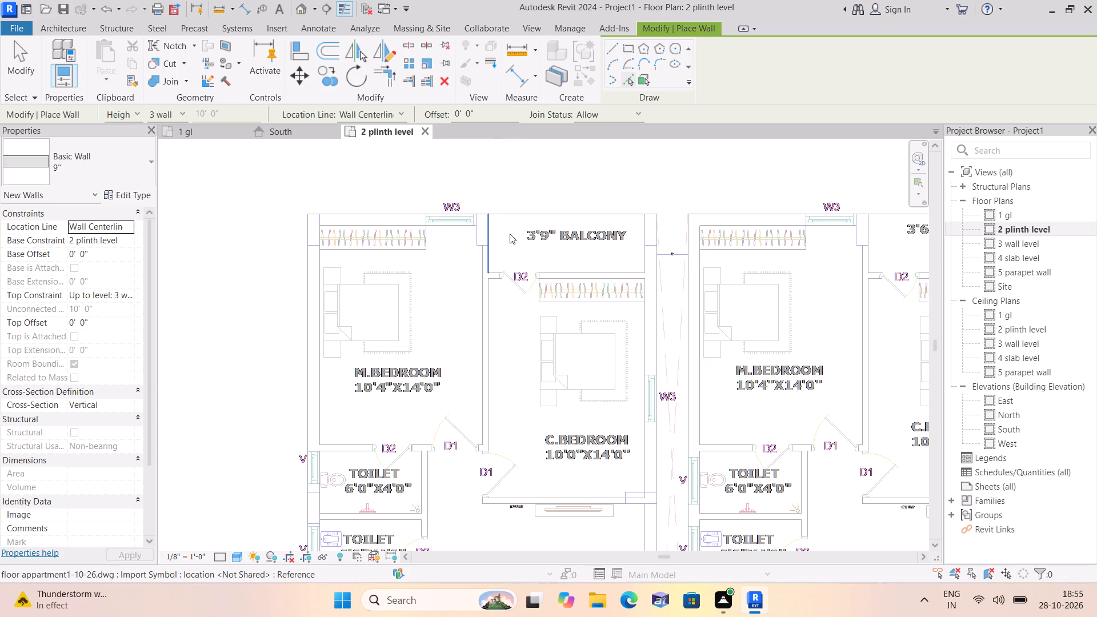
scroll(532, 336, "down", 1)
middle_click_drag(532, 336, 527, 334)
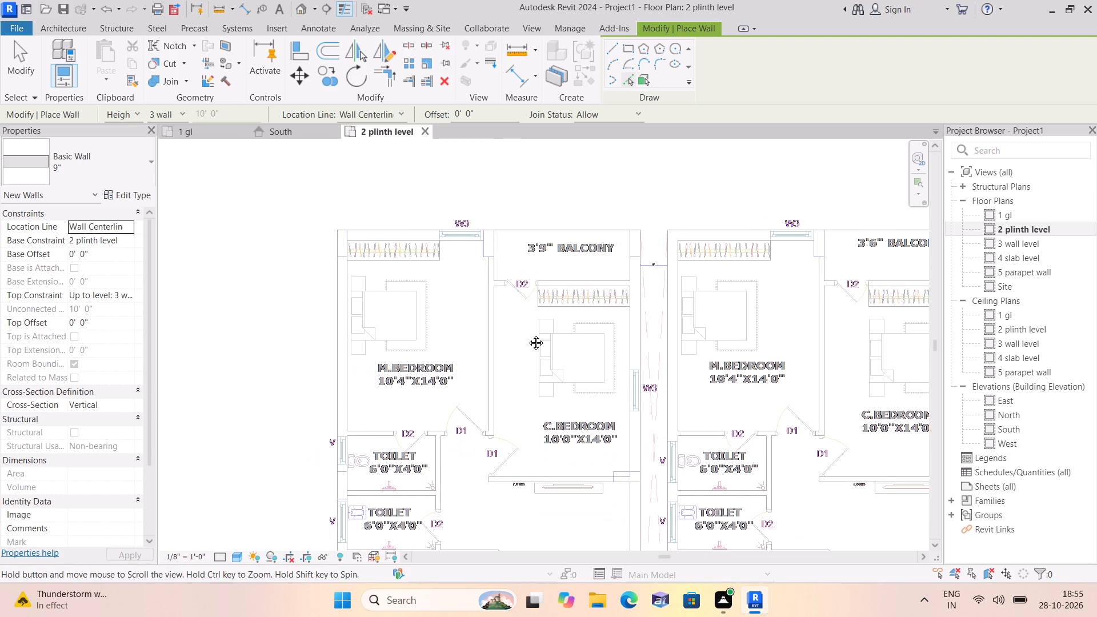
middle_click_drag(527, 334, 480, 302)
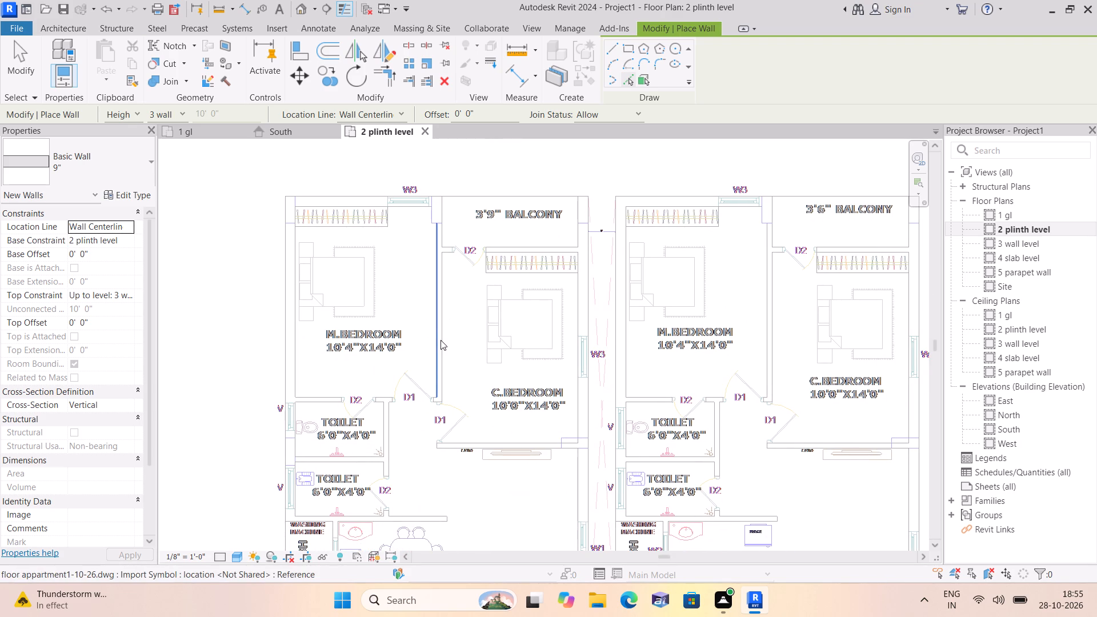
left_click(237, 558)
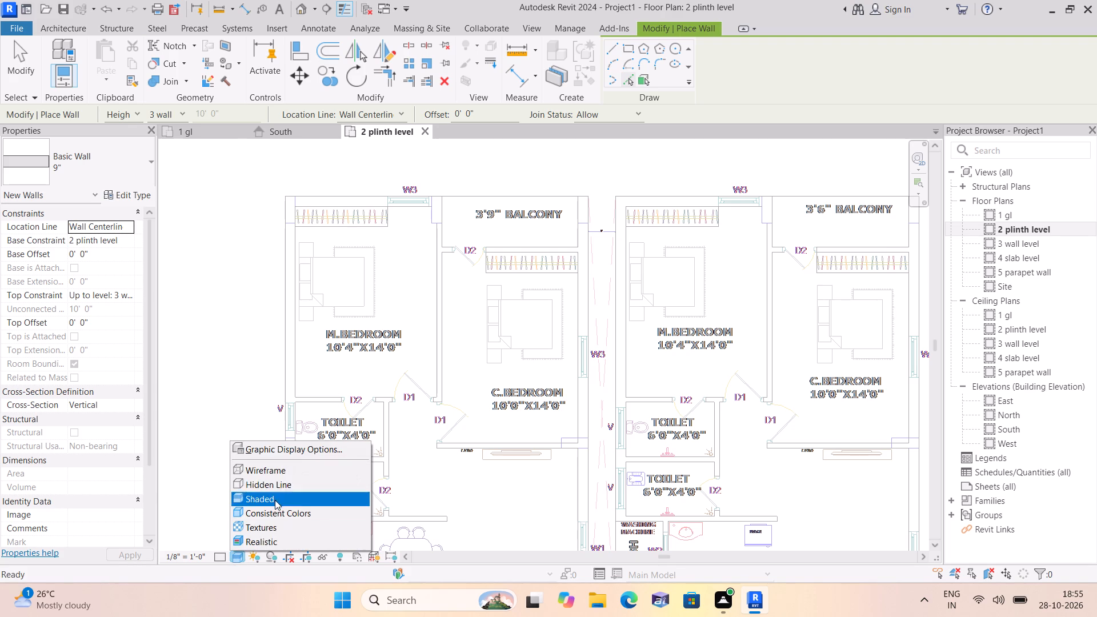
left_click(275, 499)
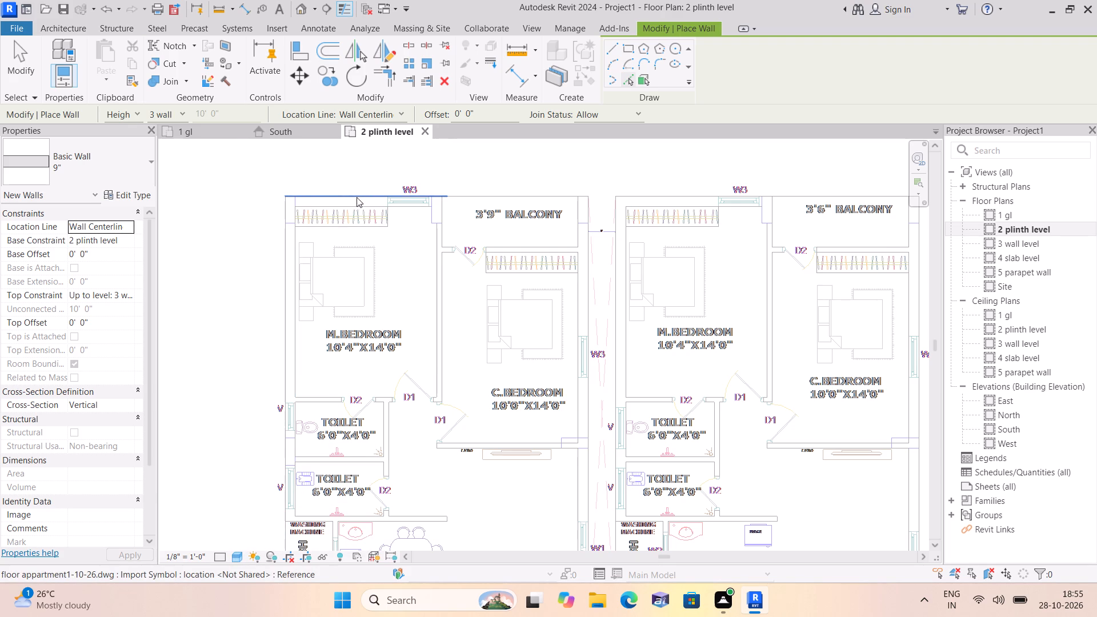
left_click(630, 76)
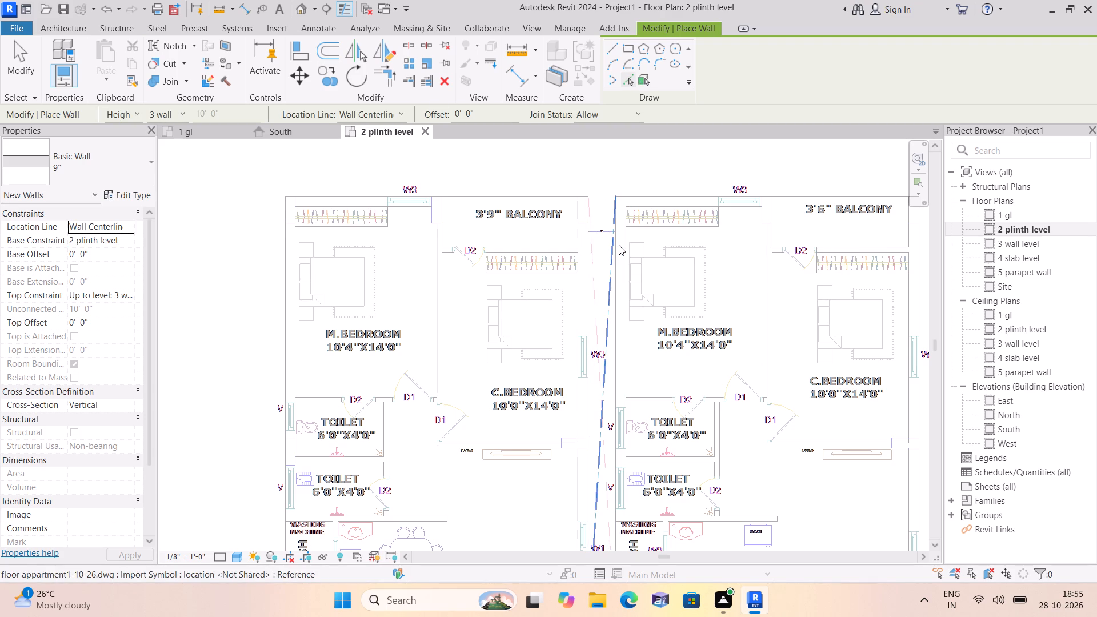
scroll(639, 245, "down", 1)
middle_click_drag(636, 244, 510, 181)
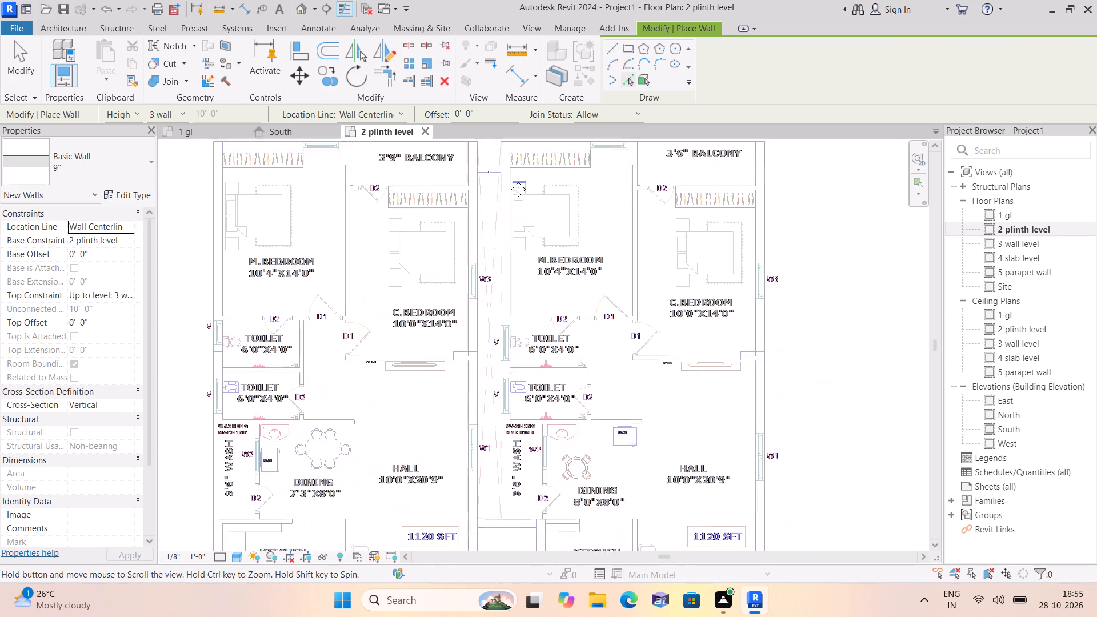
middle_click_drag(510, 181, 493, 173)
scroll(493, 173, "down", 2)
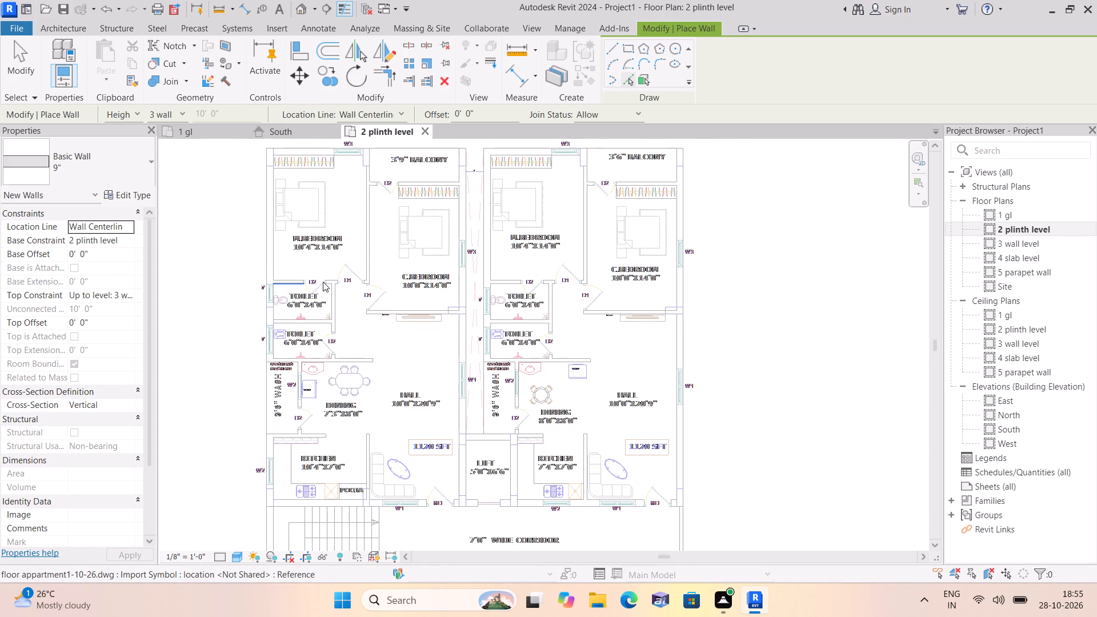
scroll(323, 295, "down", 1)
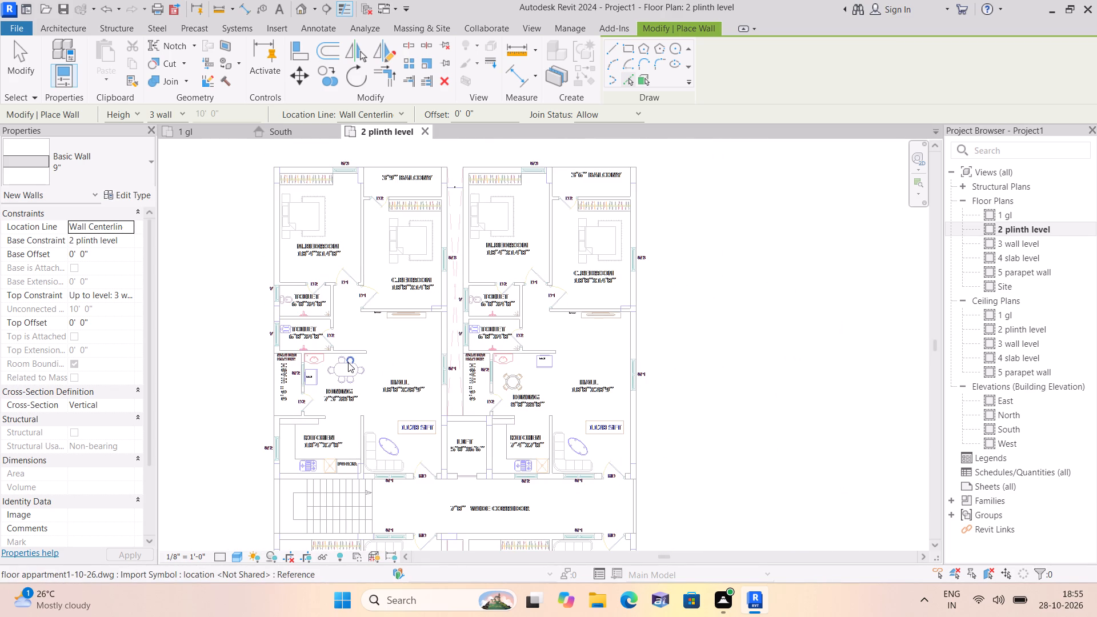
scroll(348, 362, "down", 1)
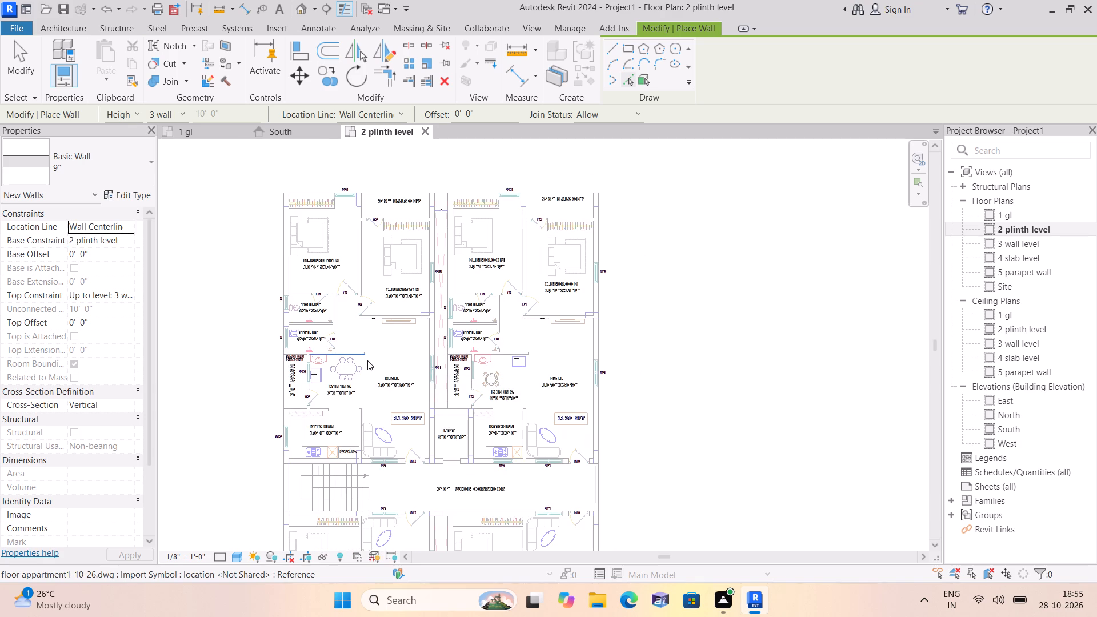
Review the building levels in the South elevation and return to the 2 plinth level floor plan.
left_click(283, 130)
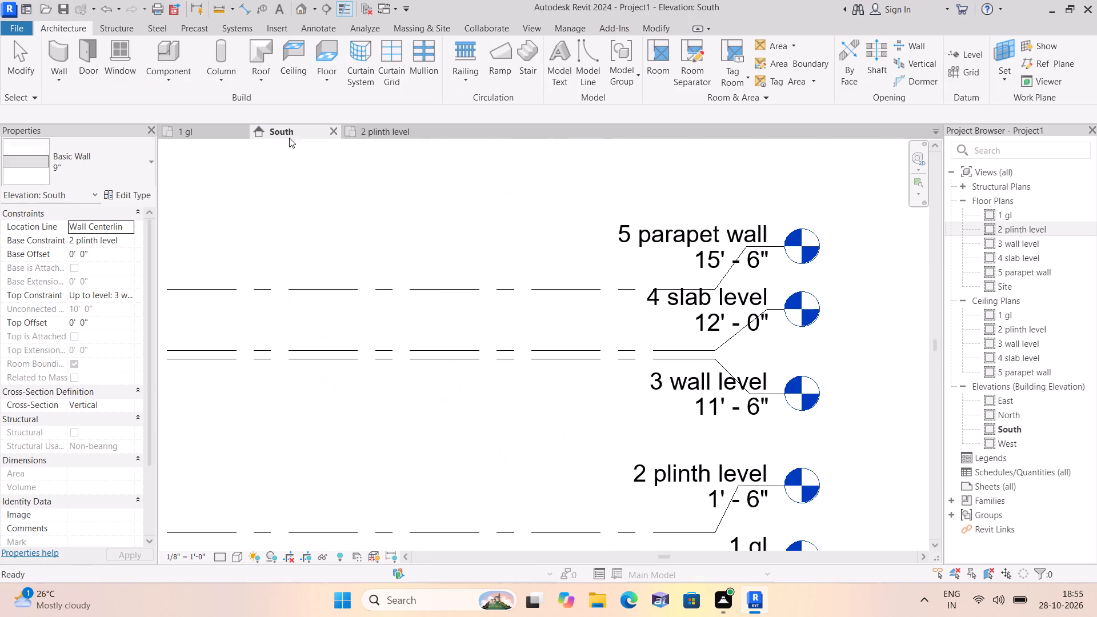
scroll(446, 290, "down", 2)
scroll(369, 184, "down", 5)
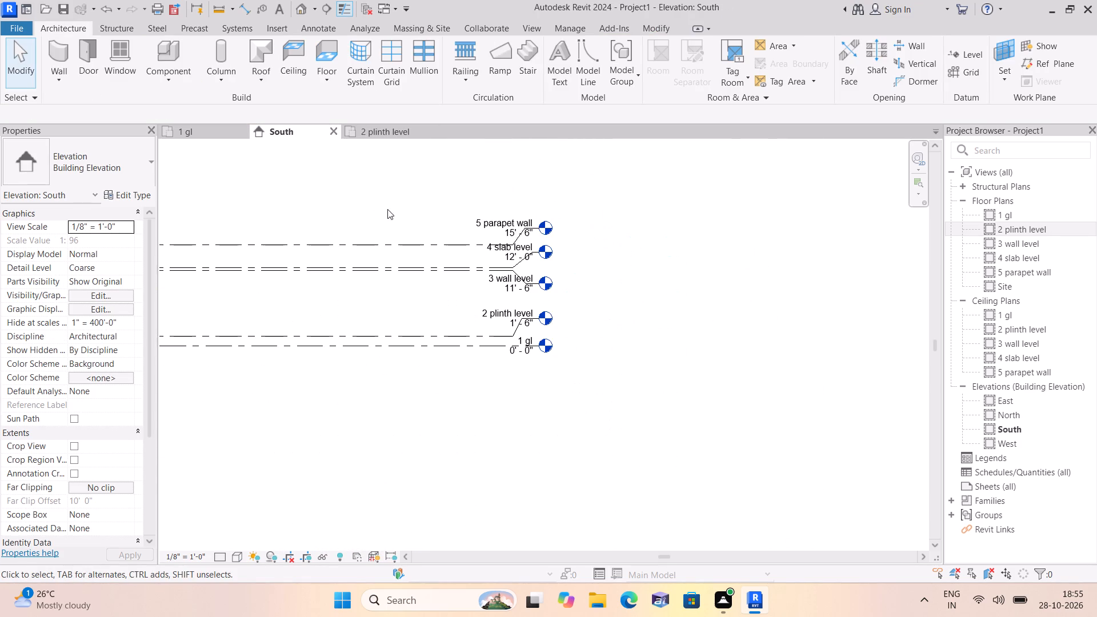
scroll(378, 166, "down", 1)
left_click(379, 129)
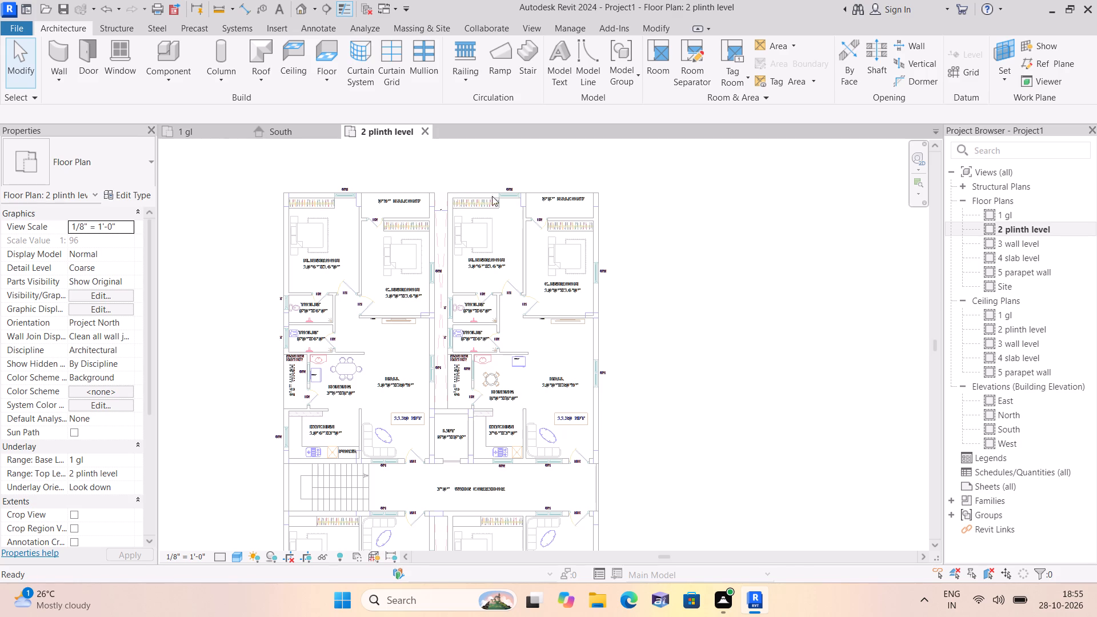
scroll(511, 232, "down", 1)
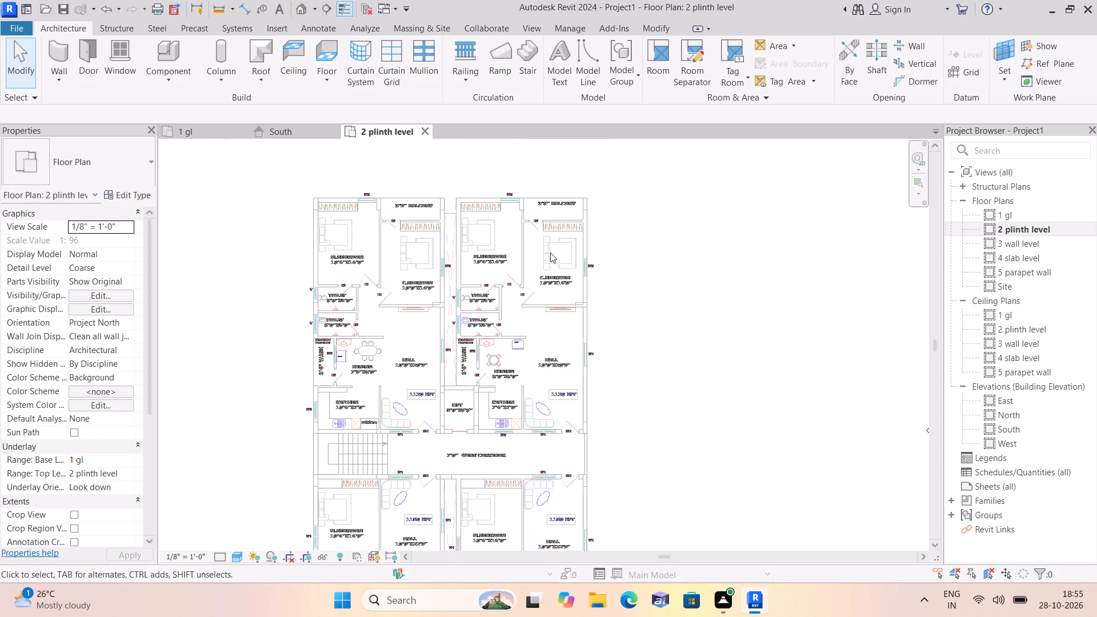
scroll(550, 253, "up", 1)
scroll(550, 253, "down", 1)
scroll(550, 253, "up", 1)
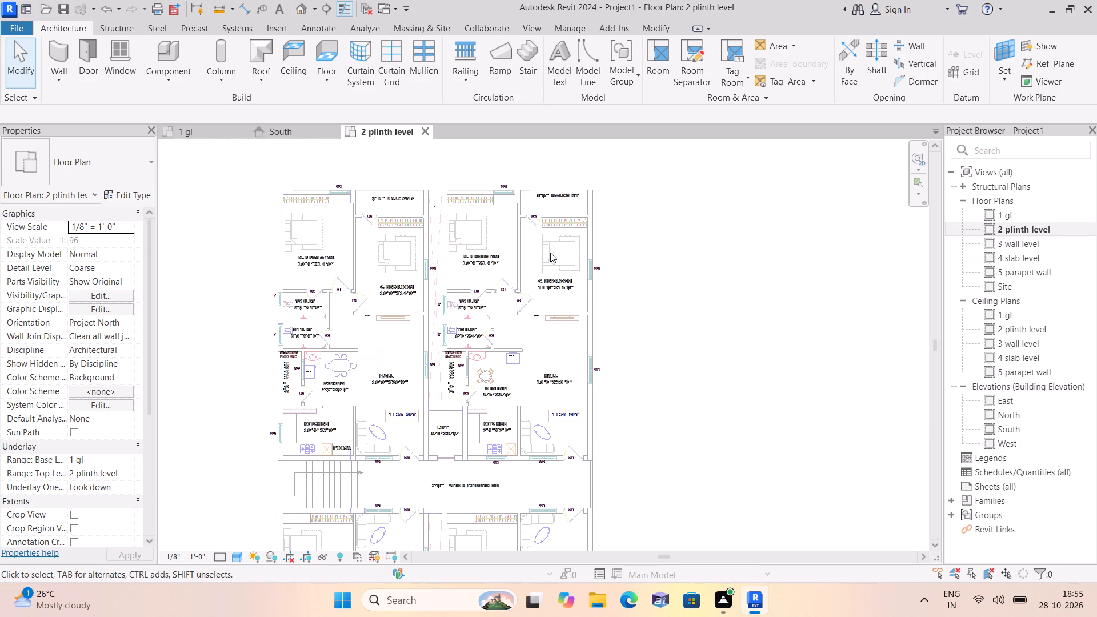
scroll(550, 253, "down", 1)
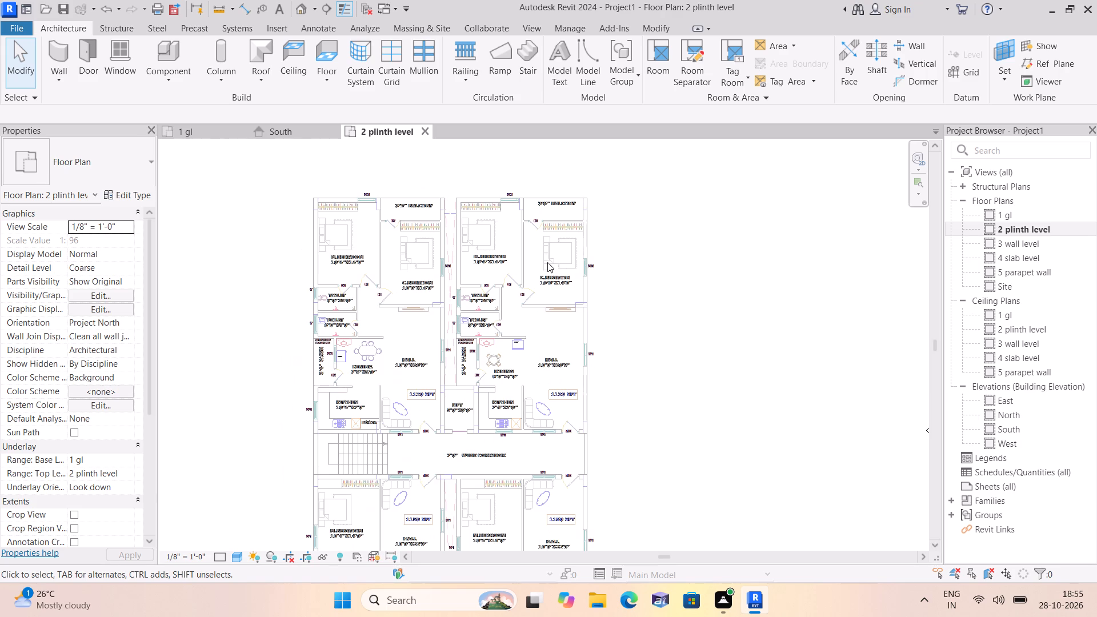
Place a 9" architectural wall along the plan's outer east line beside the C.Bedroom, picking the CAD line with location line Finish Face: Exterior.
left_click(59, 85)
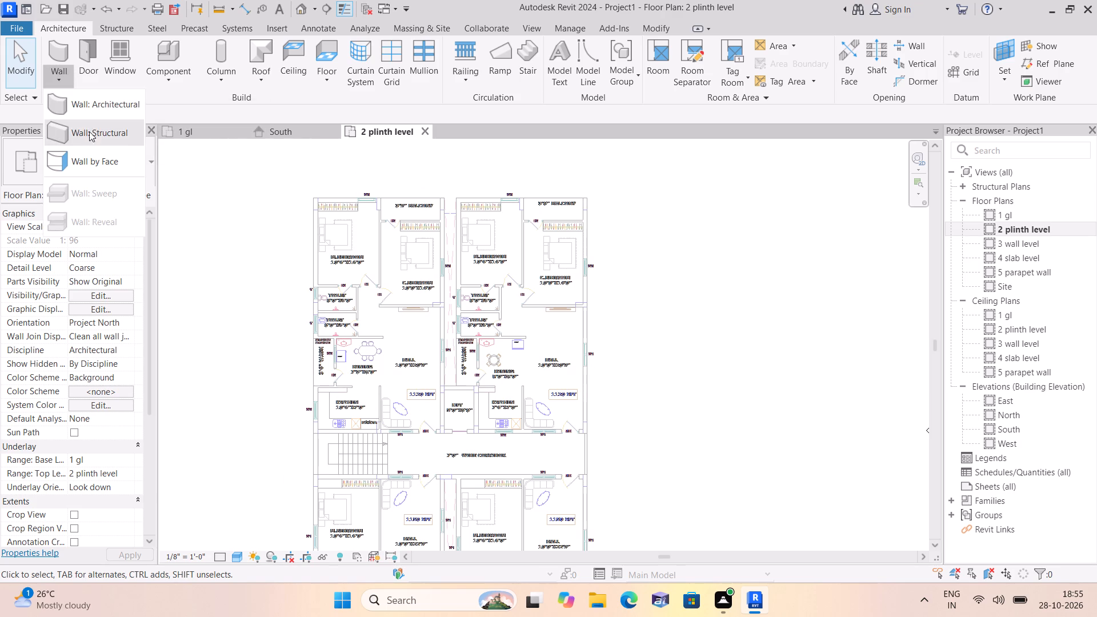
left_click(95, 103)
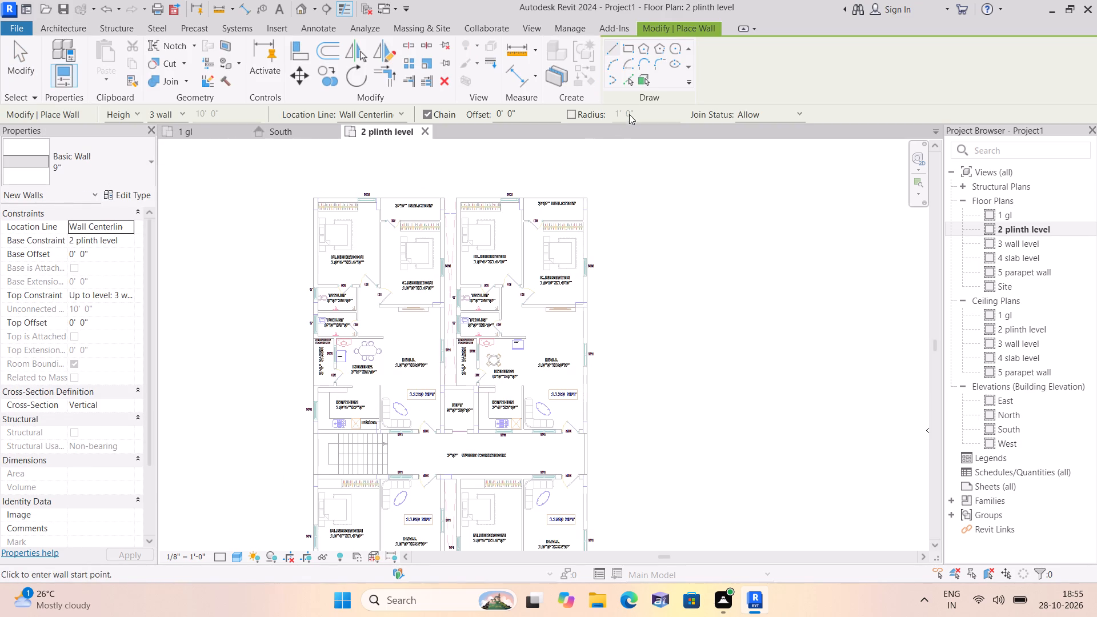
left_click(631, 80)
scroll(595, 226, "up", 2)
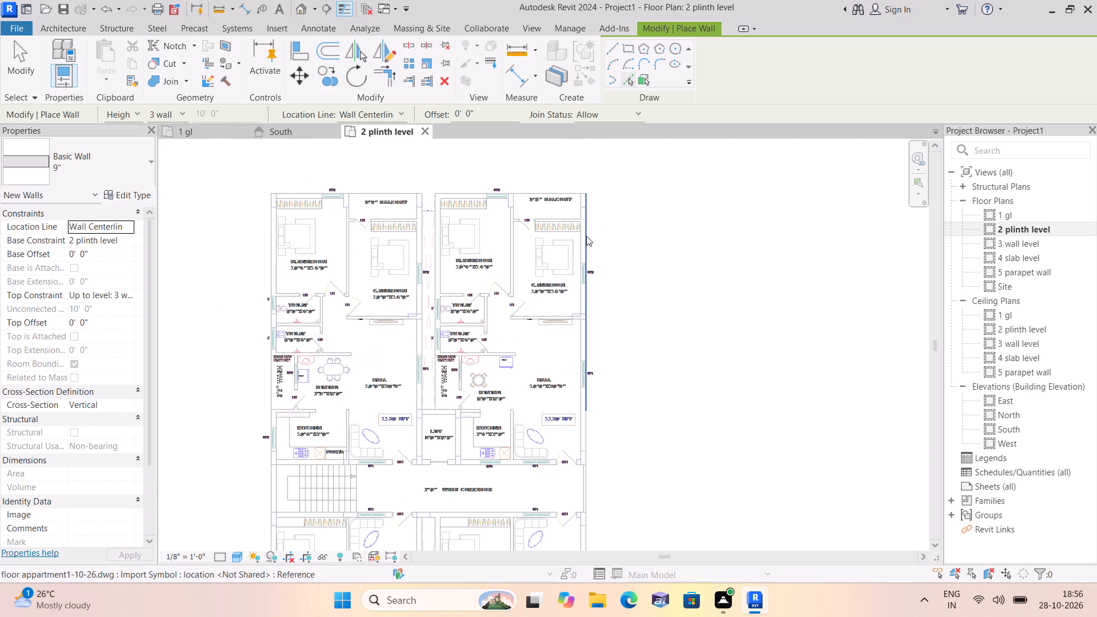
scroll(586, 236, "up", 3)
scroll(604, 364, "up", 4)
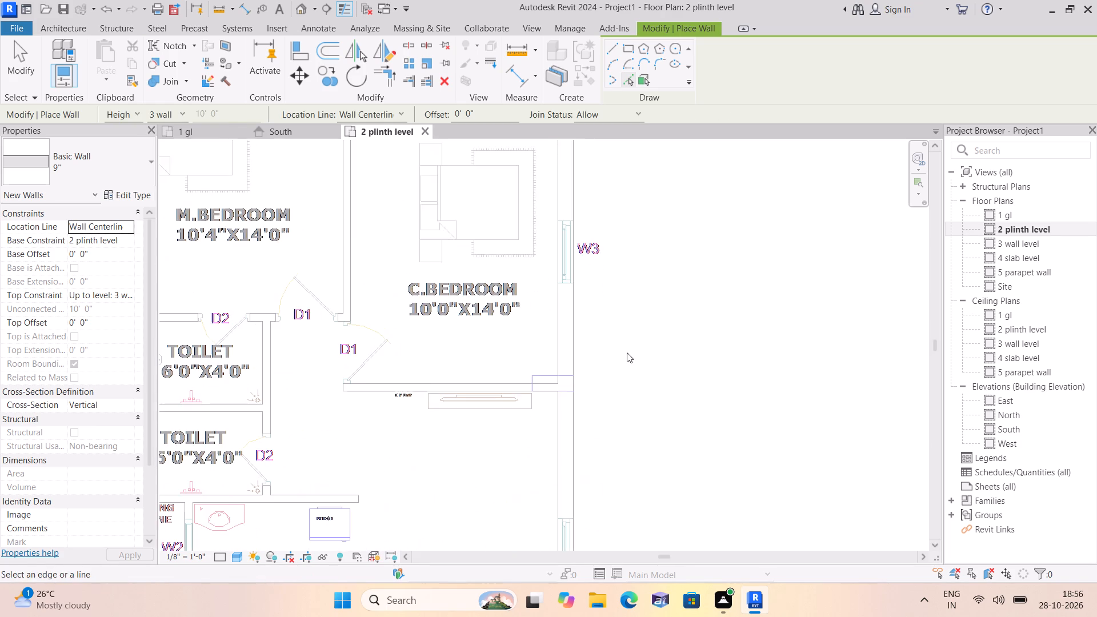
scroll(595, 365, "up", 2)
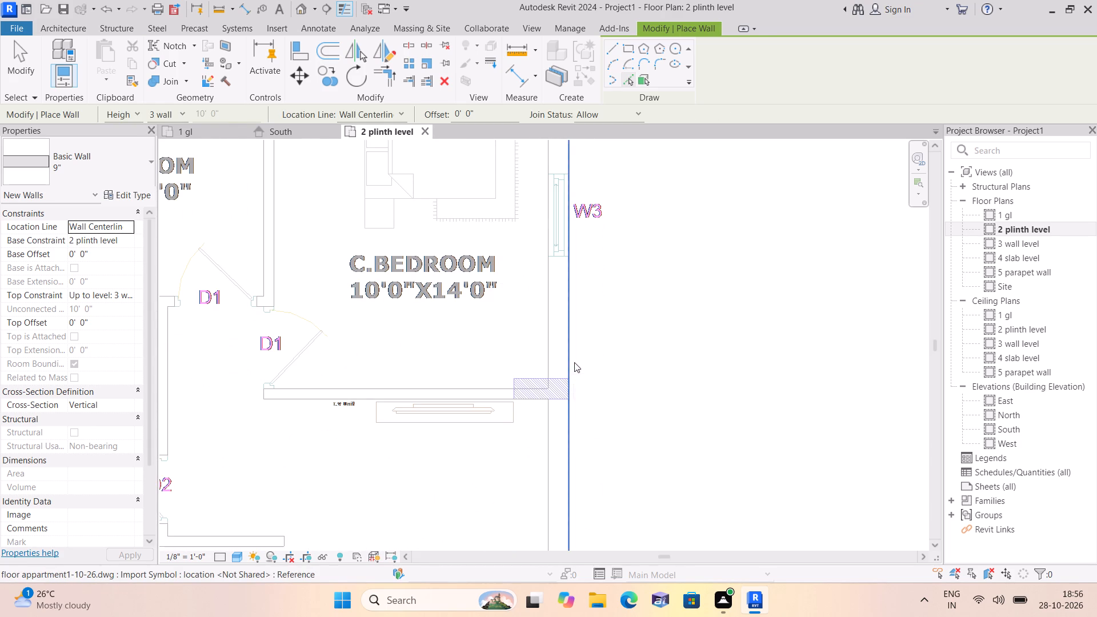
left_click(555, 323)
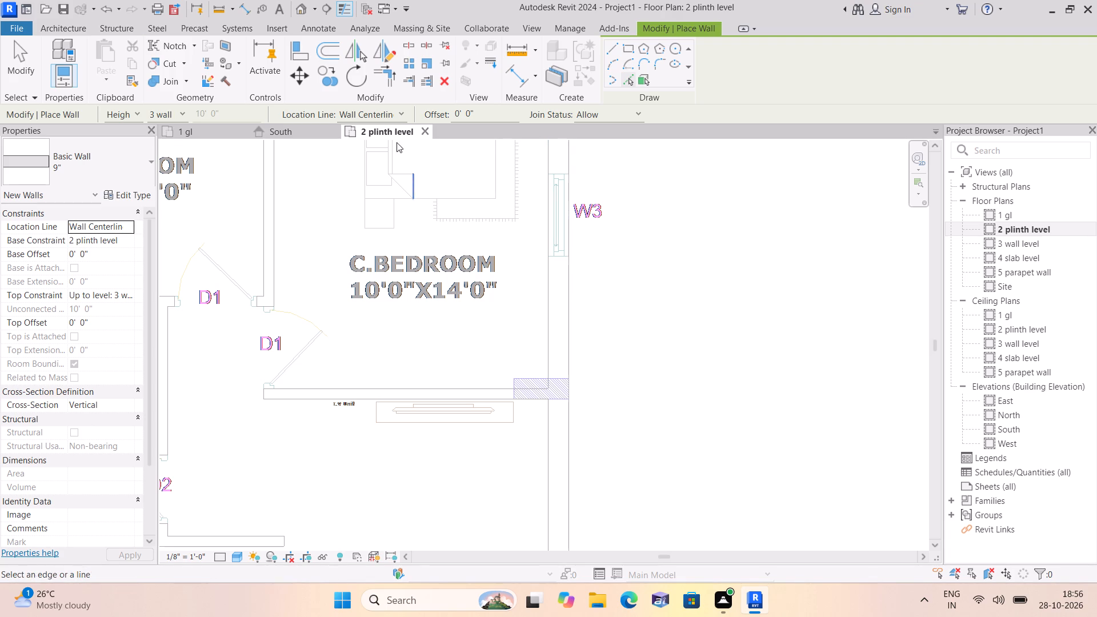
left_click(405, 111)
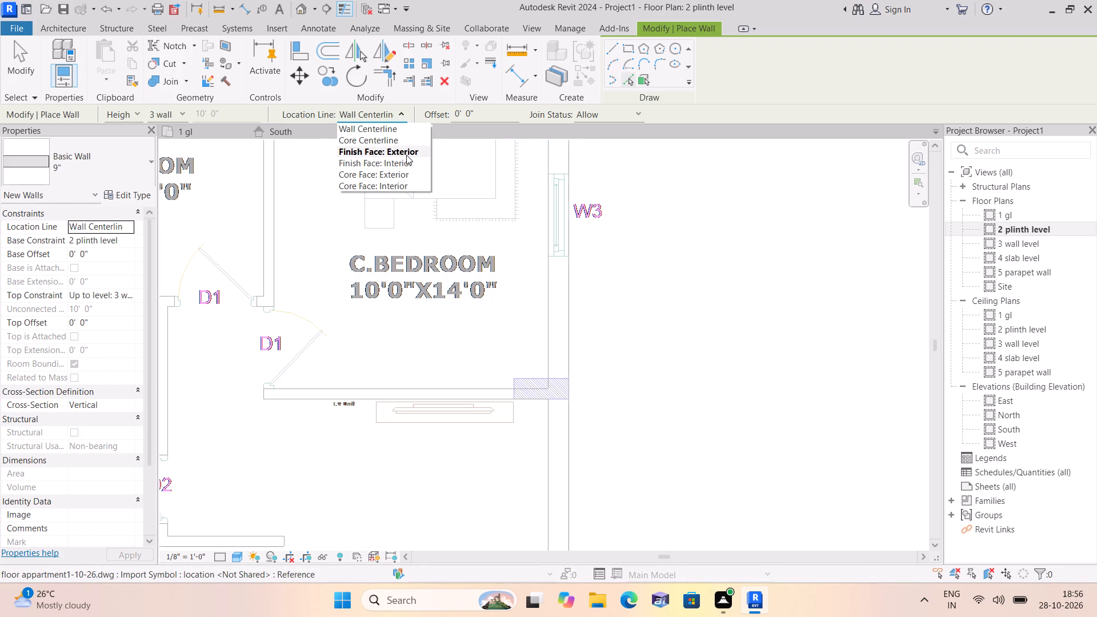
left_click(406, 154)
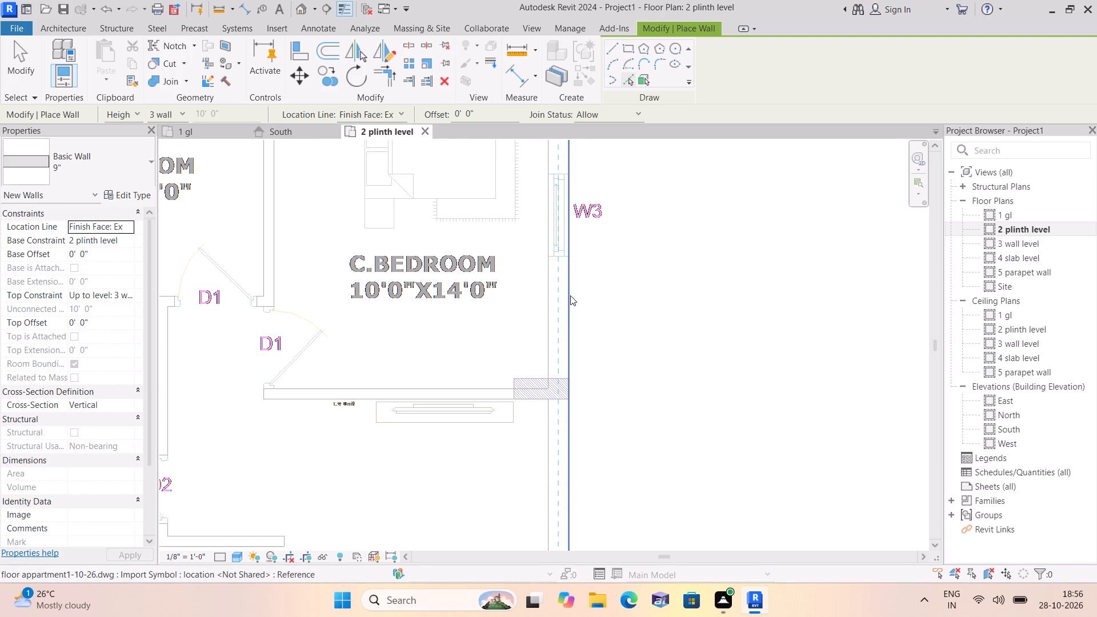
left_click(571, 295)
Place 9" walls on the CAD lines along the west and north sides of the northwest M.Bedroom.
scroll(617, 282, "down", 5)
scroll(662, 267, "down", 3)
middle_click_drag(660, 272, 695, 318)
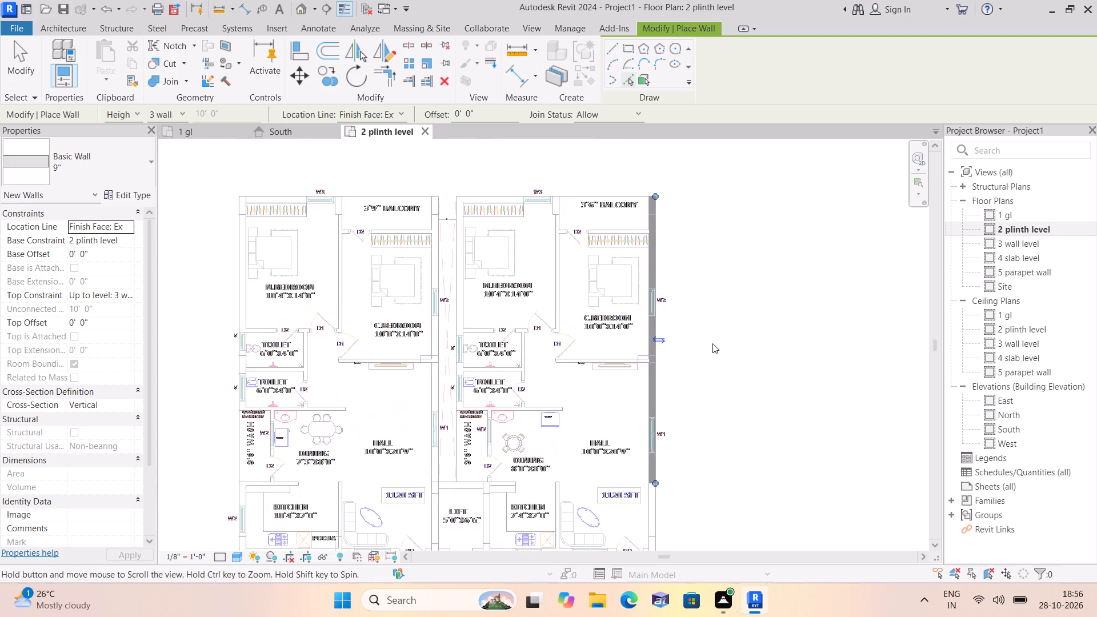
scroll(712, 343, "down", 1)
scroll(596, 207, "up", 3)
scroll(553, 224, "up", 1)
scroll(398, 242, "down", 3)
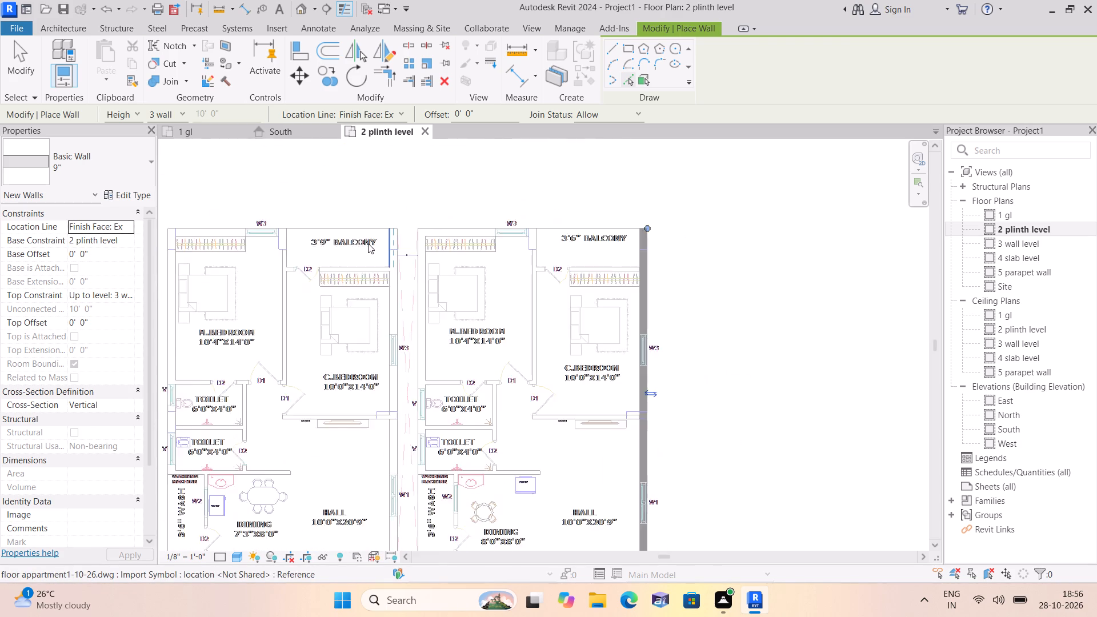
scroll(368, 243, "down", 2)
middle_click_drag(616, 297, 767, 215)
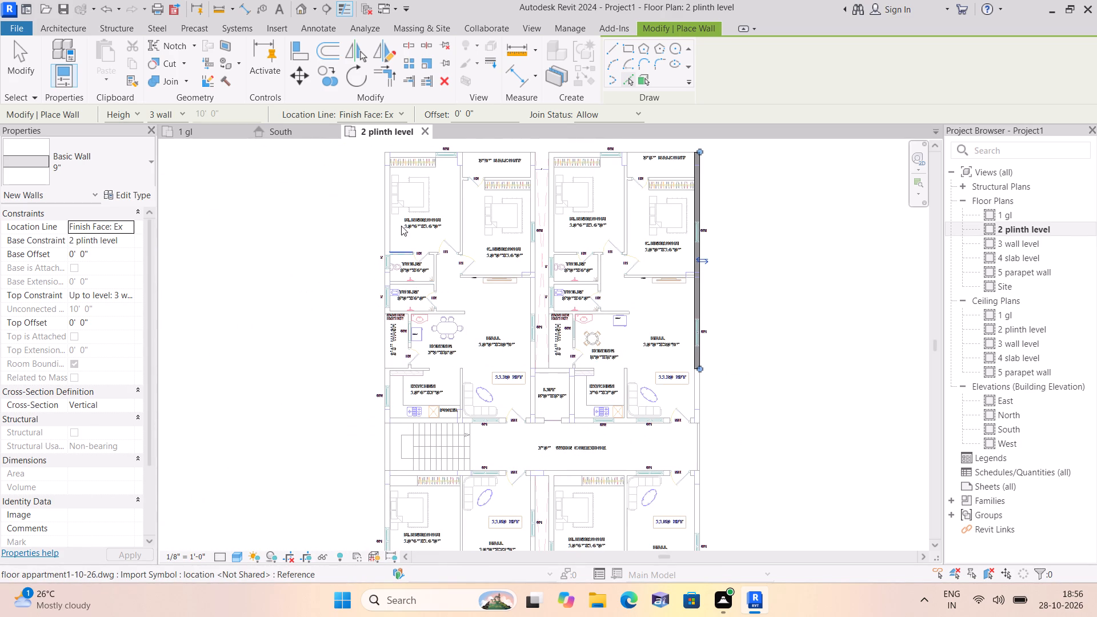
left_click(393, 222)
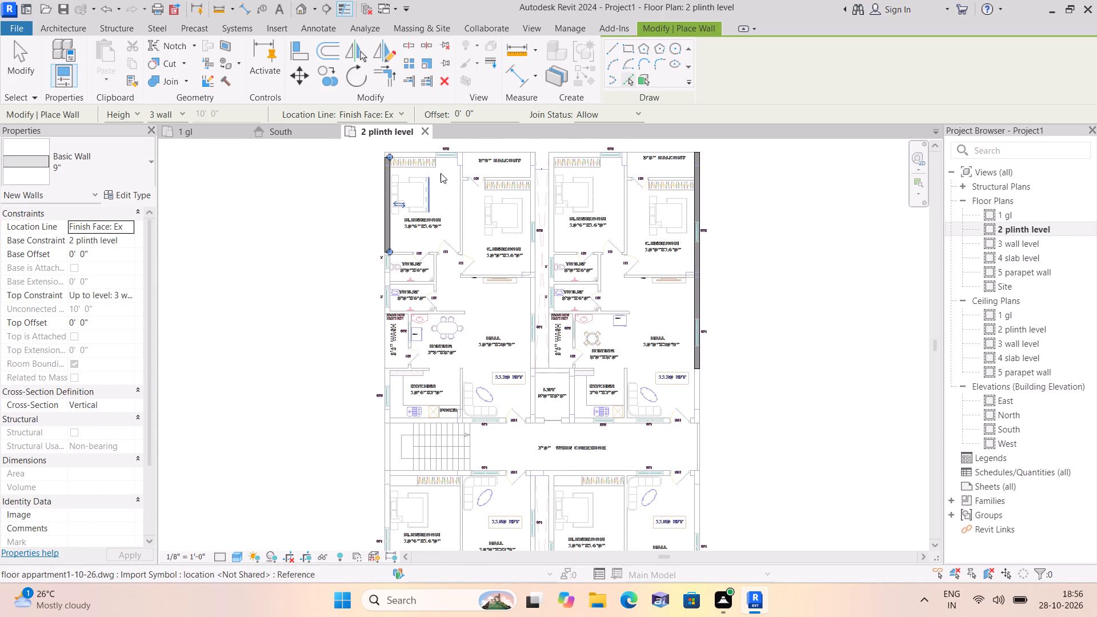
left_click(449, 163)
Place a 9" wall on the CAD line along the south side of the southeast apartment's kitchen, at window W2.
scroll(449, 163, "down", 2)
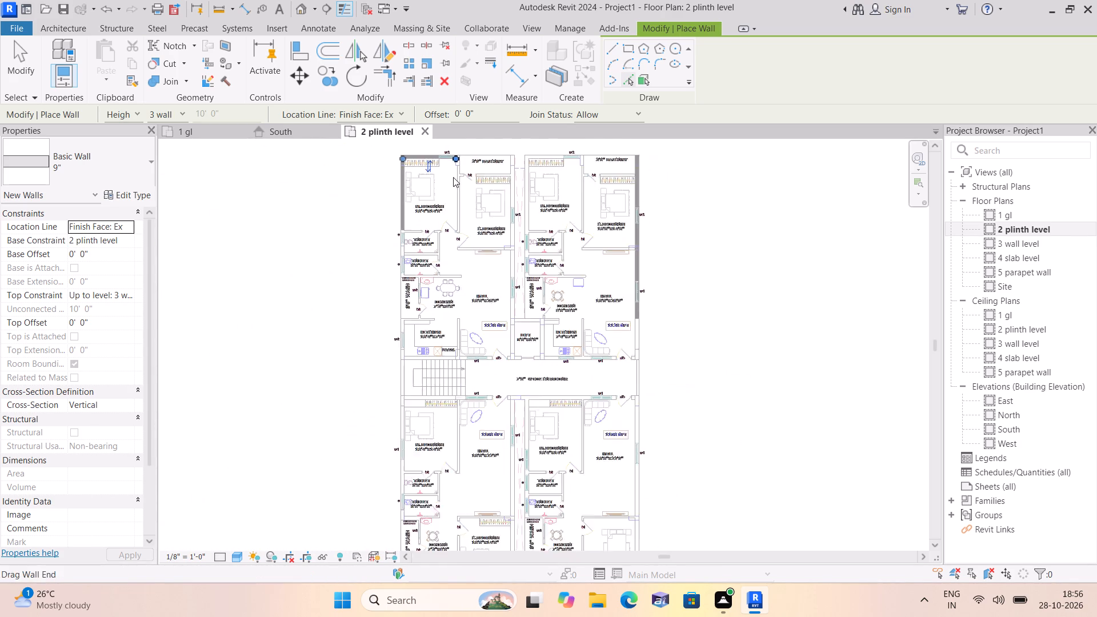
scroll(453, 177, "down", 2)
middle_click_drag(694, 321, 658, 174)
scroll(563, 368, "up", 3)
scroll(485, 334, "up", 1)
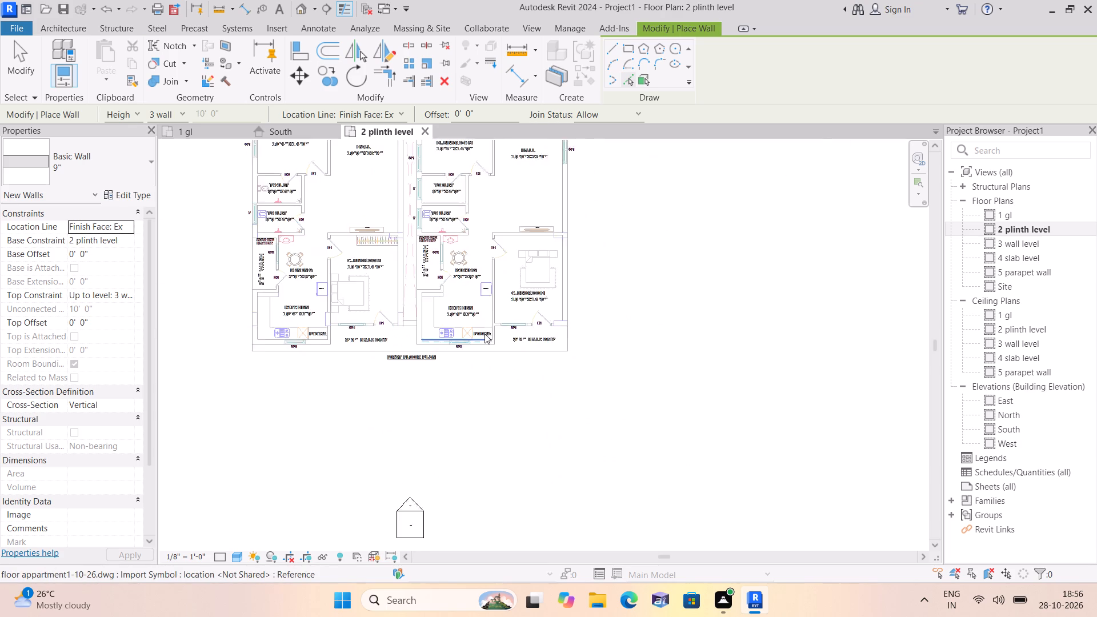
scroll(485, 334, "up", 1)
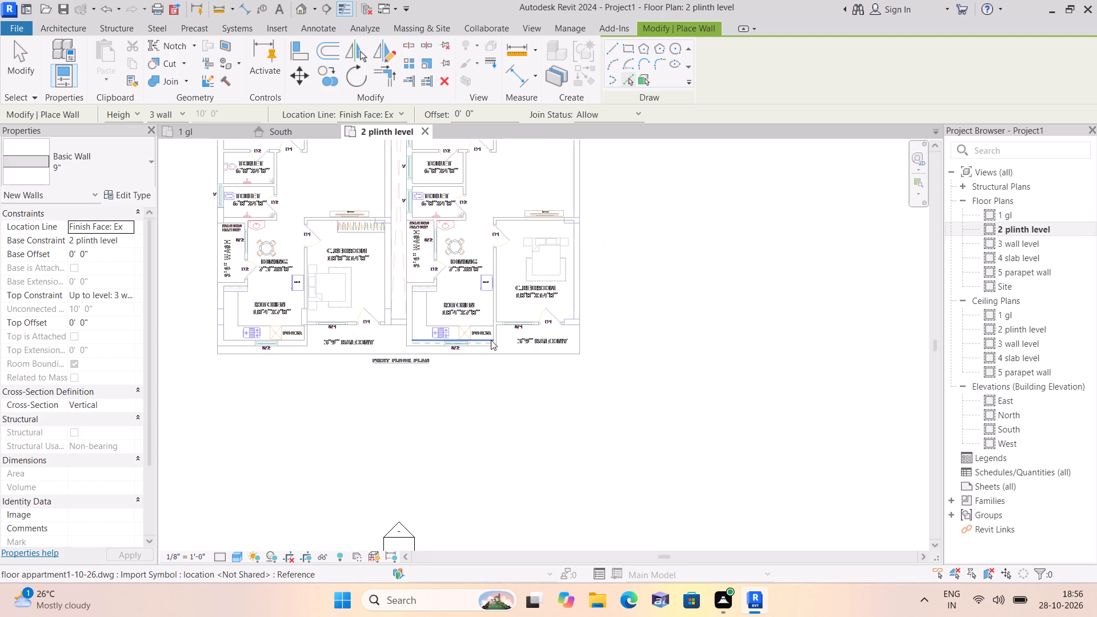
scroll(495, 340, "up", 3)
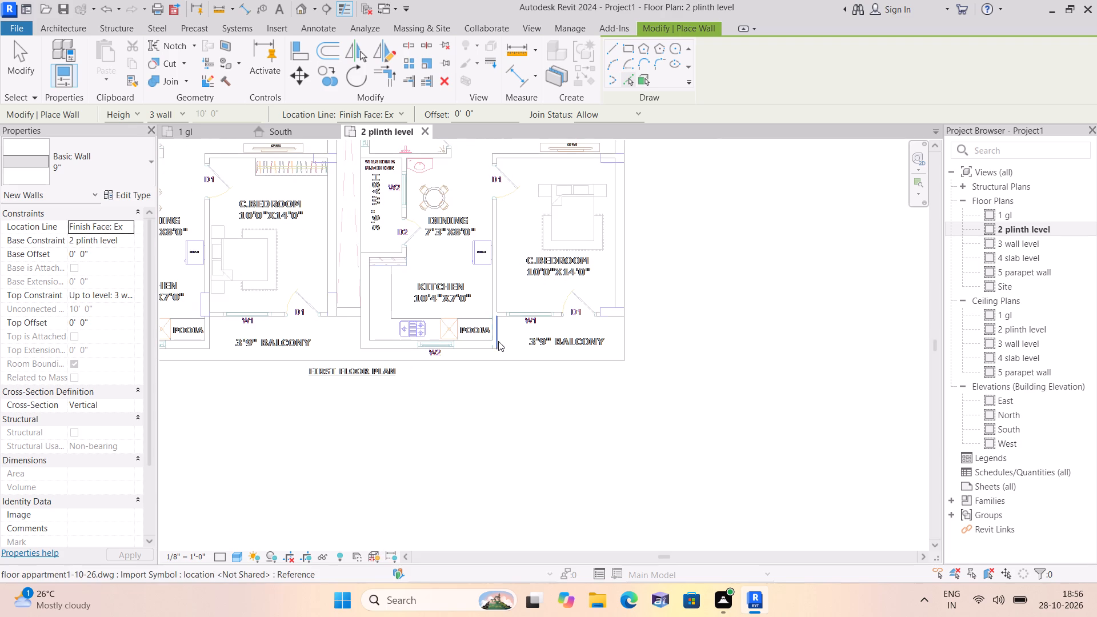
left_click(477, 349)
Extend the northwest M.Bedroom's north wall with Trim/Extend to Corner so it meets the outer east wall.
scroll(550, 342, "down", 2)
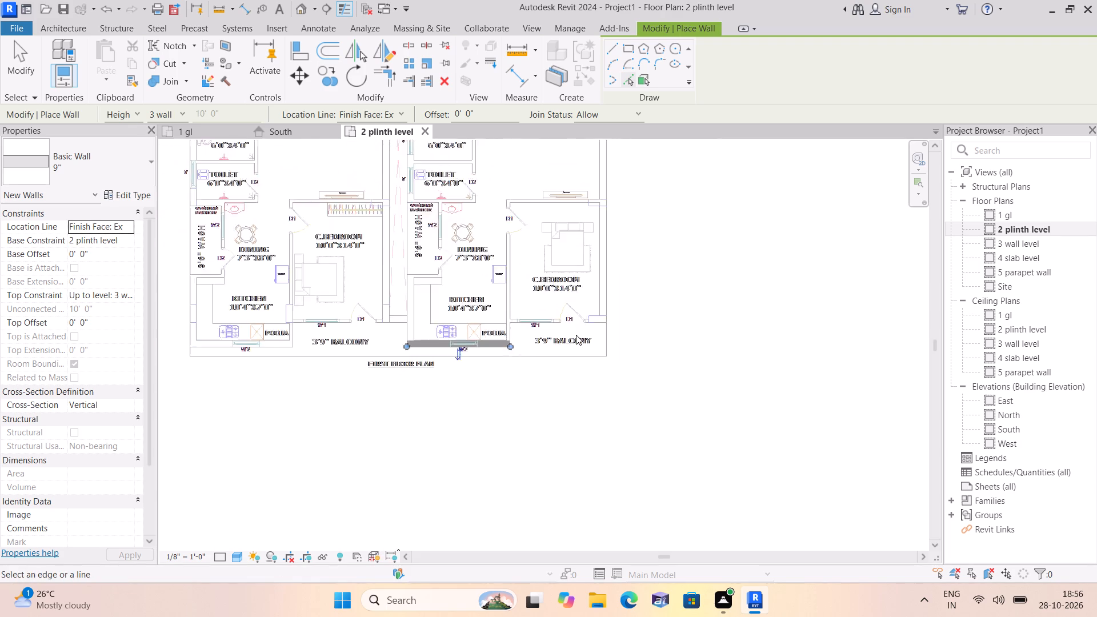
scroll(576, 335, "down", 3)
middle_click_drag(633, 265, 632, 391)
left_click(381, 68)
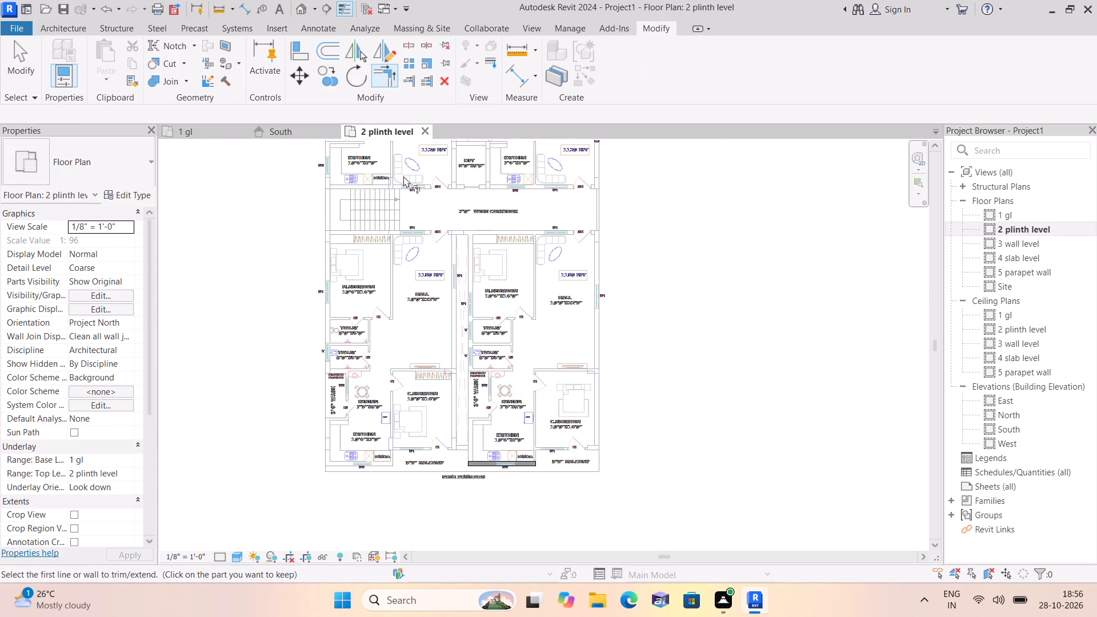
middle_click_drag(327, 217, 333, 398)
middle_click_drag(342, 246, 351, 450)
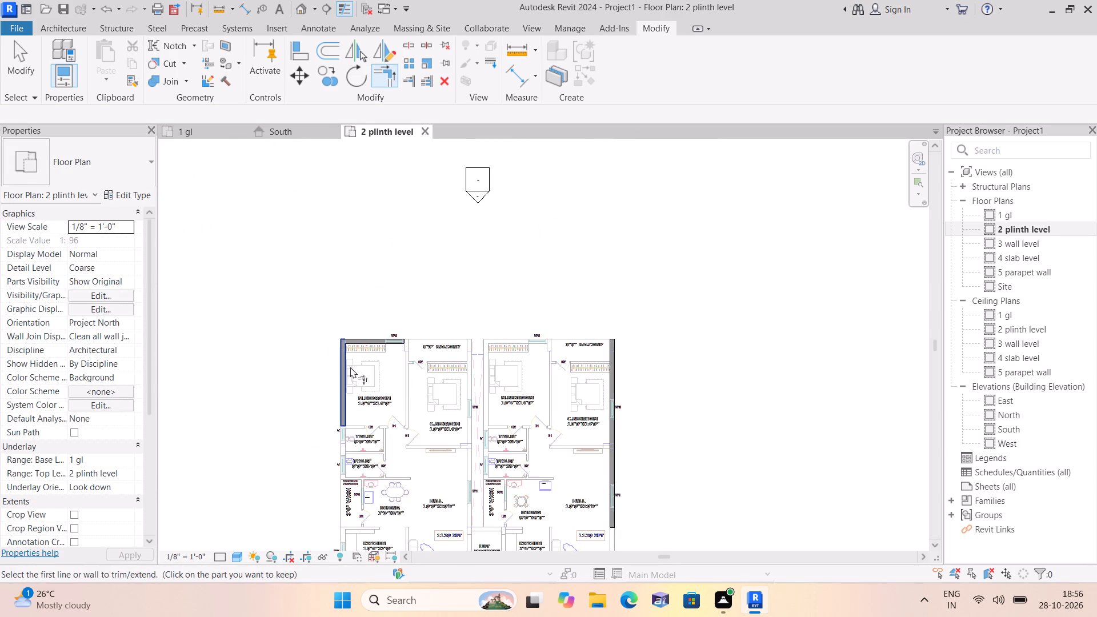
scroll(365, 350, "up", 2)
left_click(400, 339)
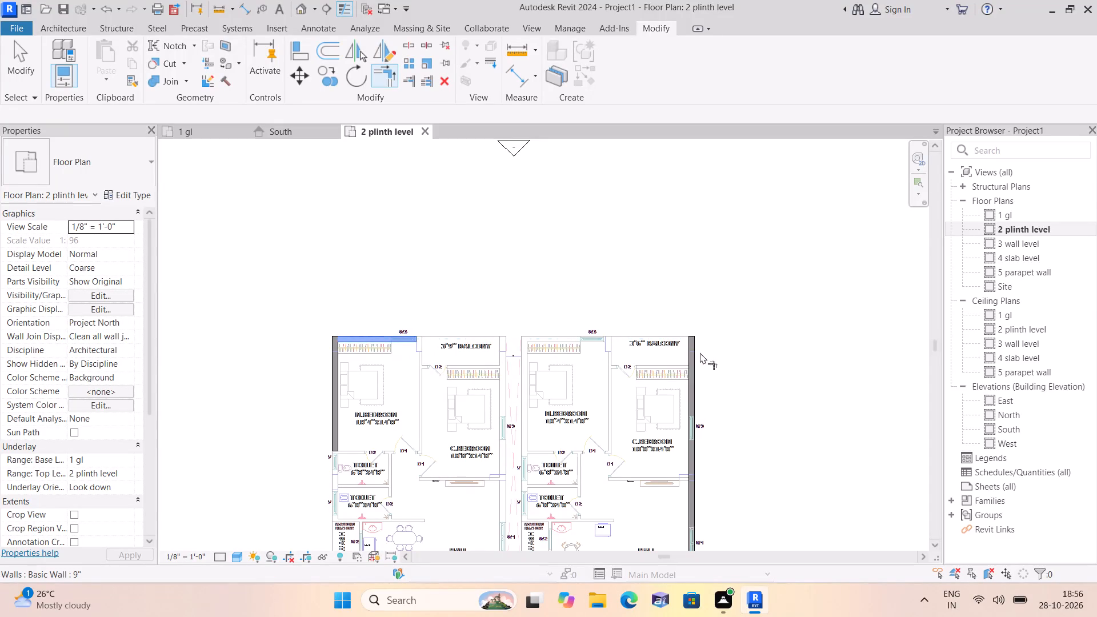
left_click(697, 346)
Examine the outer wall lines of the plan from the north apartments past the staircase and corridor to the south balconies.
middle_click_drag(762, 406, 684, 215)
scroll(760, 405, "down", 2)
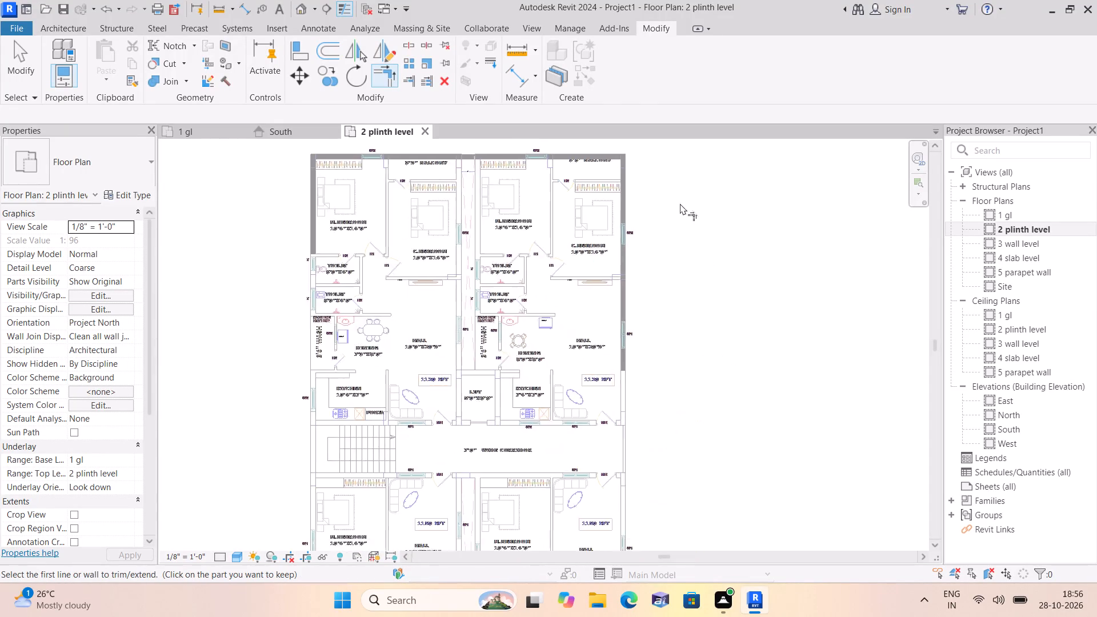
scroll(643, 333, "down", 1)
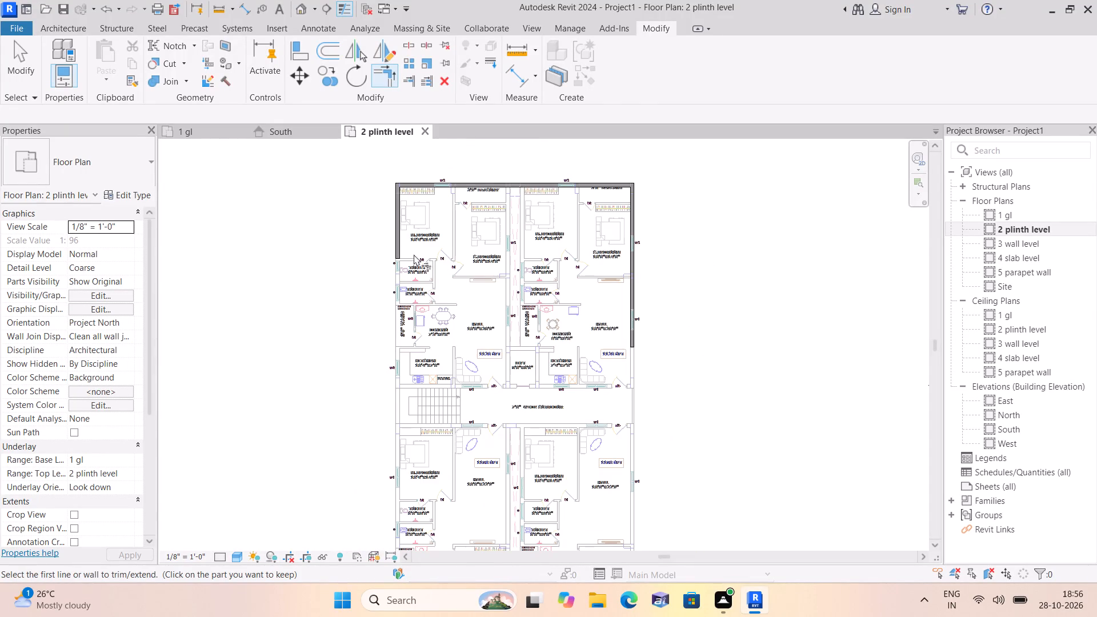
scroll(410, 254, "up", 1)
scroll(399, 323, "down", 1)
middle_click_drag(343, 275, 342, 214)
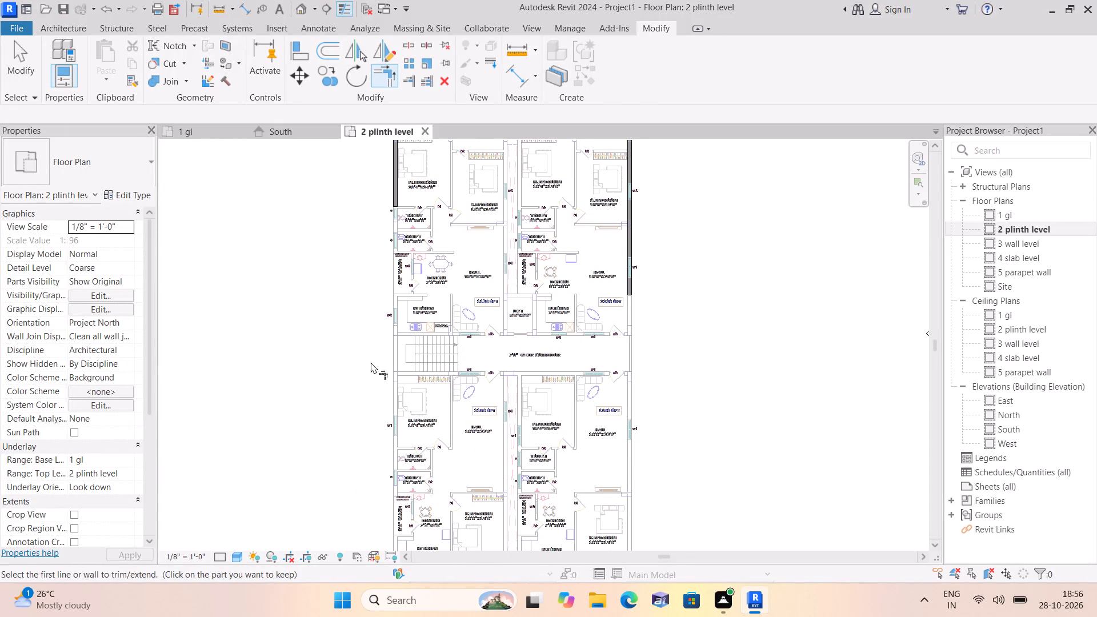
middle_click_drag(359, 354, 338, 232)
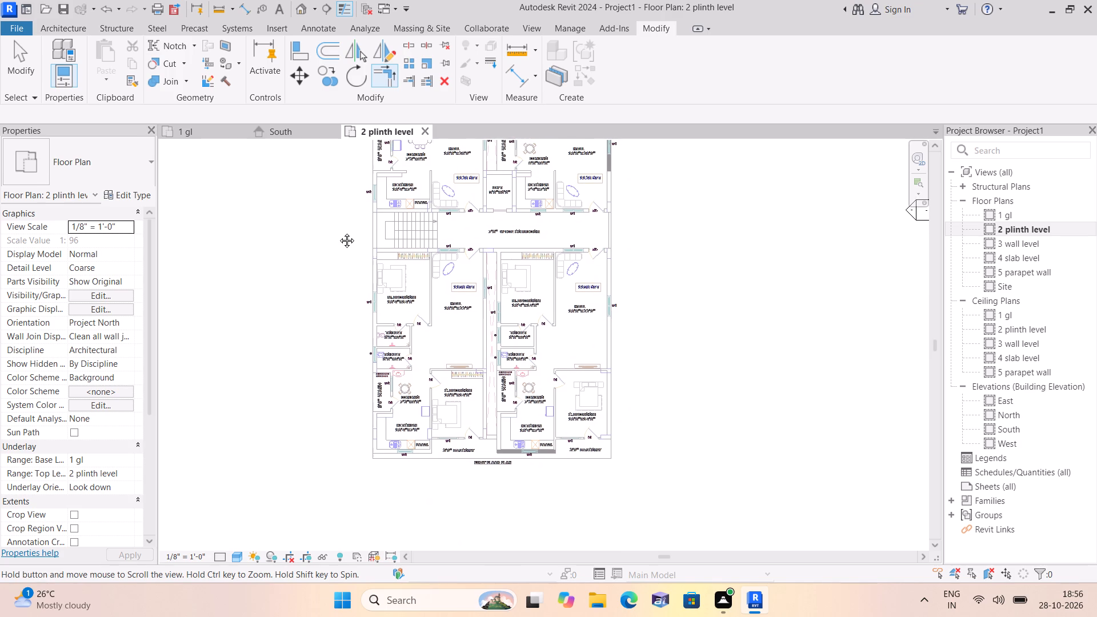
middle_click_drag(338, 232, 324, 259)
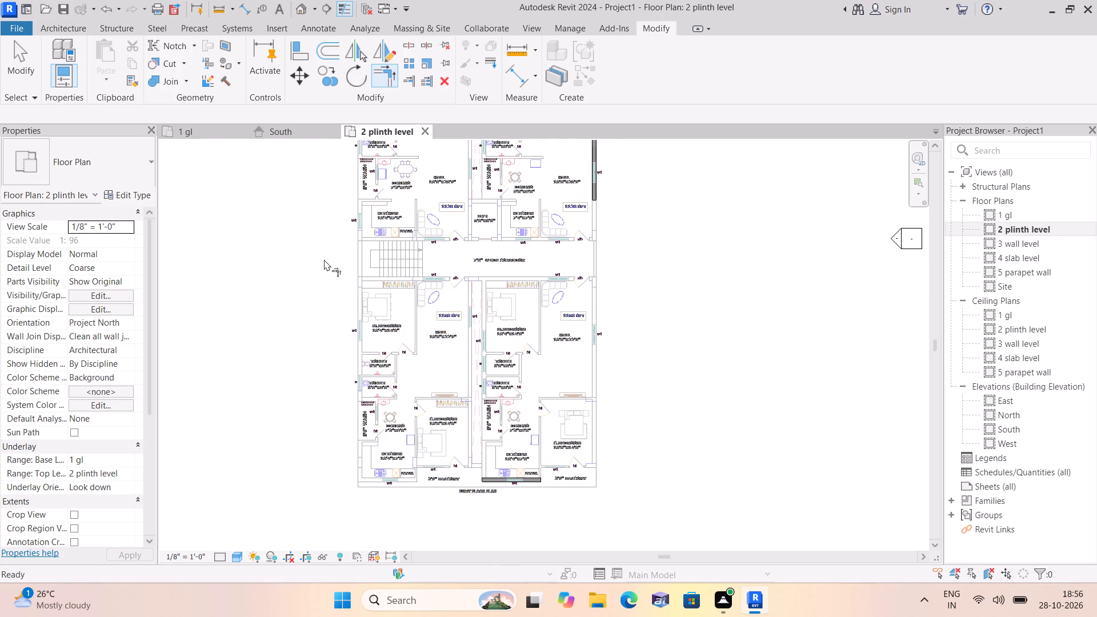
scroll(450, 479, "up", 3)
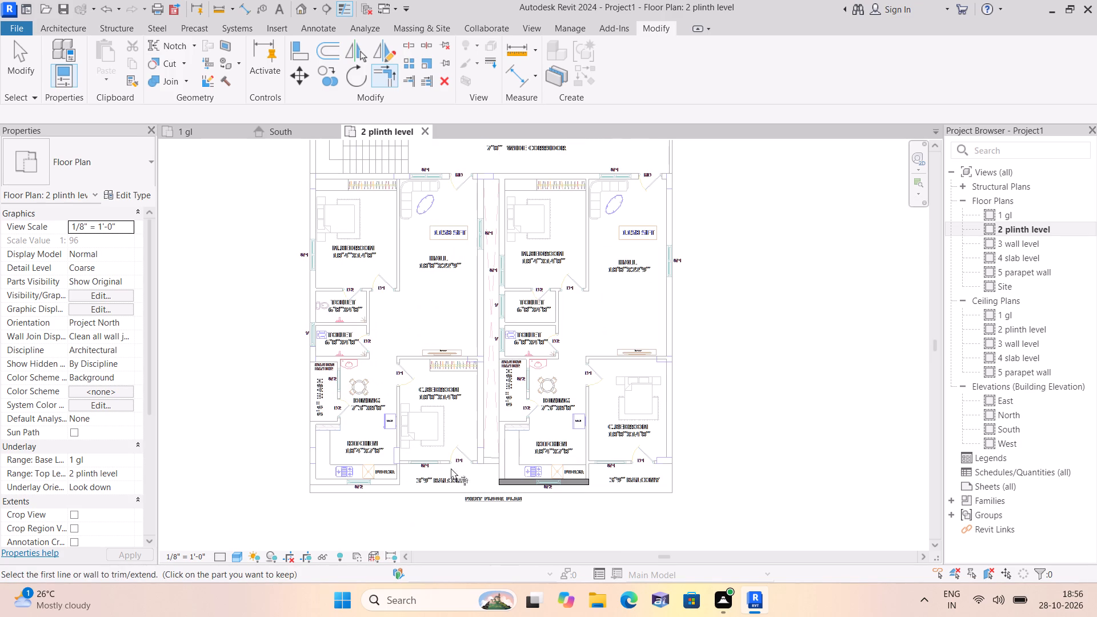
Place a 9" architectural wall on the CAD line along the east side of the southwest apartment's C.Bedroom.
left_click(58, 28)
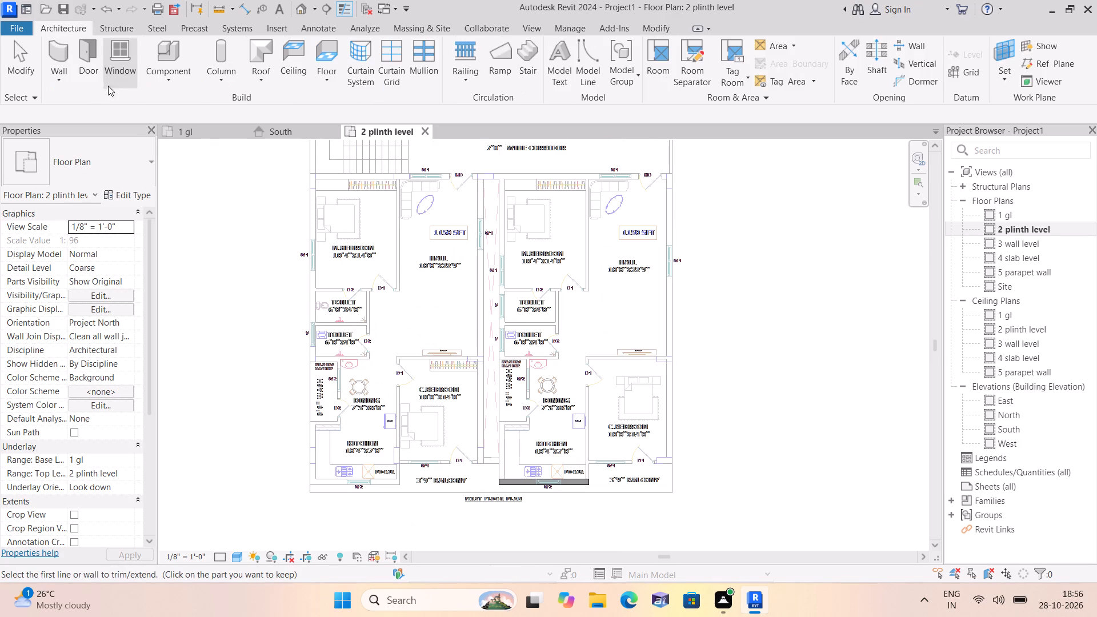
left_click(58, 77)
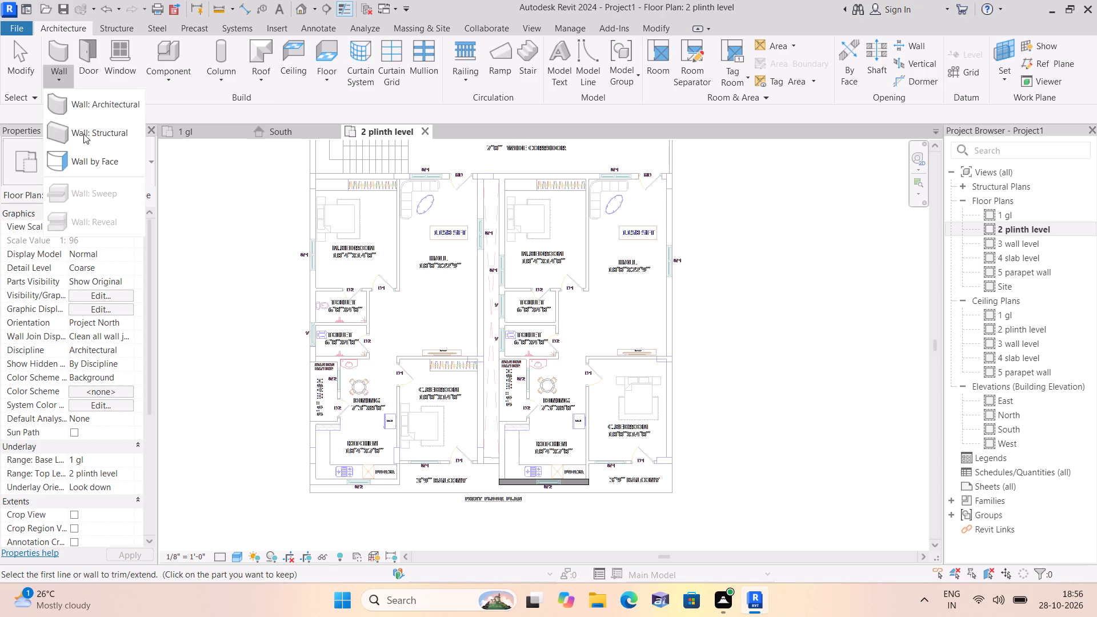
left_click(99, 99)
scroll(314, 281, "up", 2)
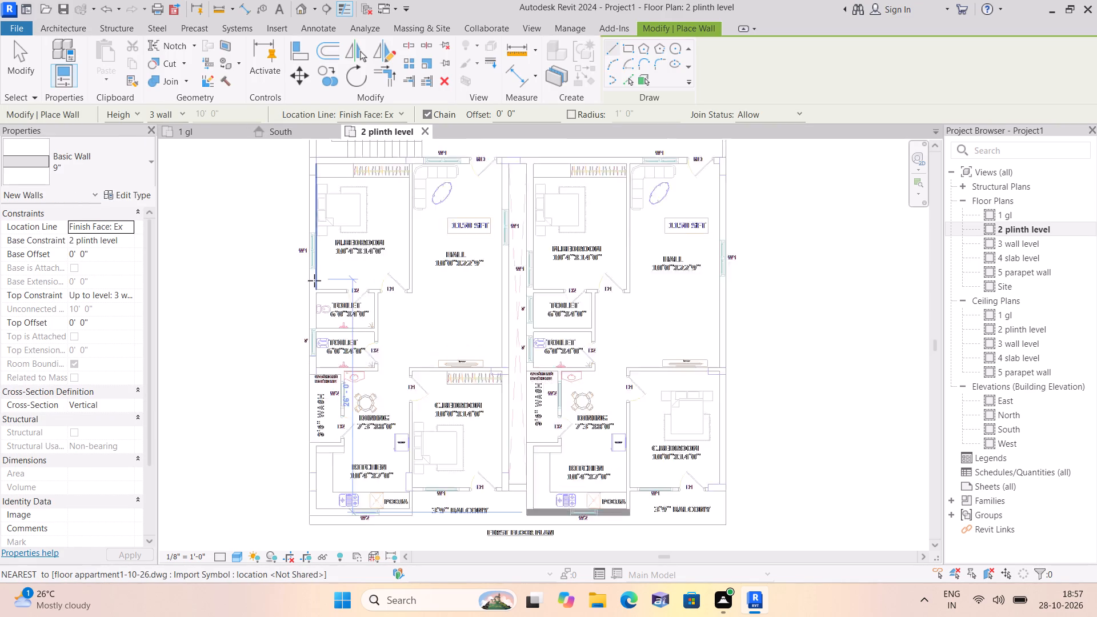
scroll(308, 301, "down", 3)
scroll(591, 475, "down", 1)
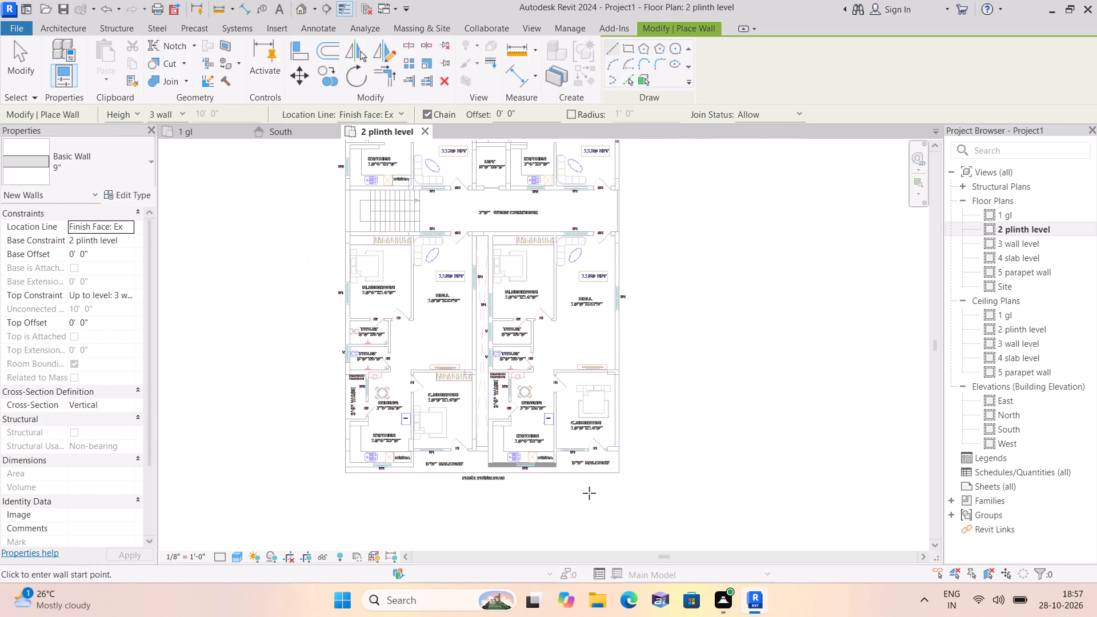
middle_click_drag(591, 480, 632, 358)
scroll(451, 335, "up", 5)
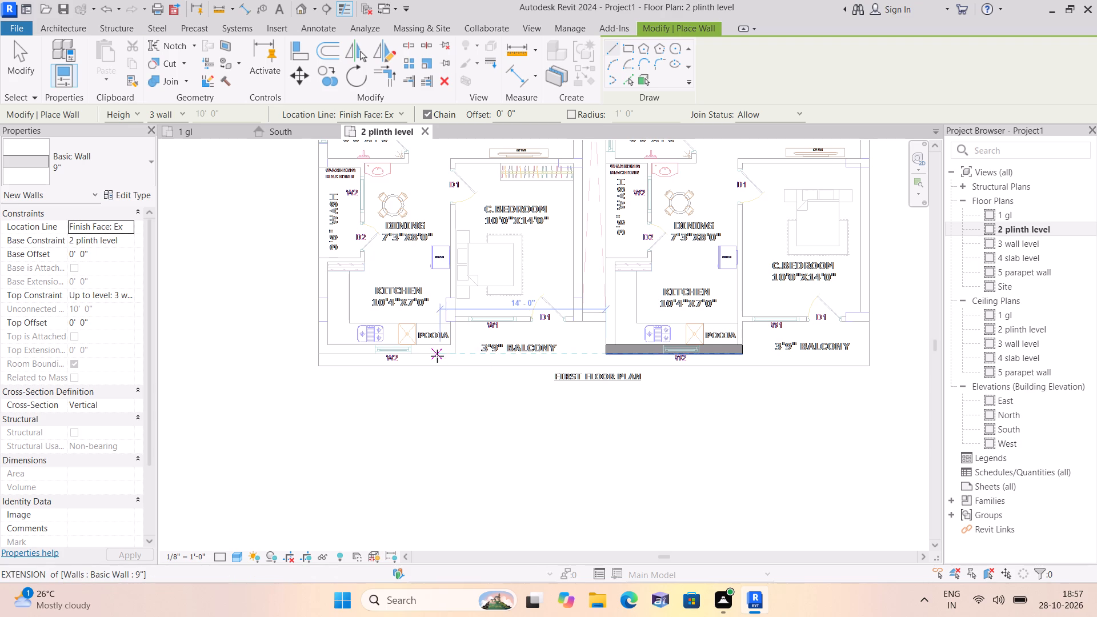
scroll(720, 306, "down", 2)
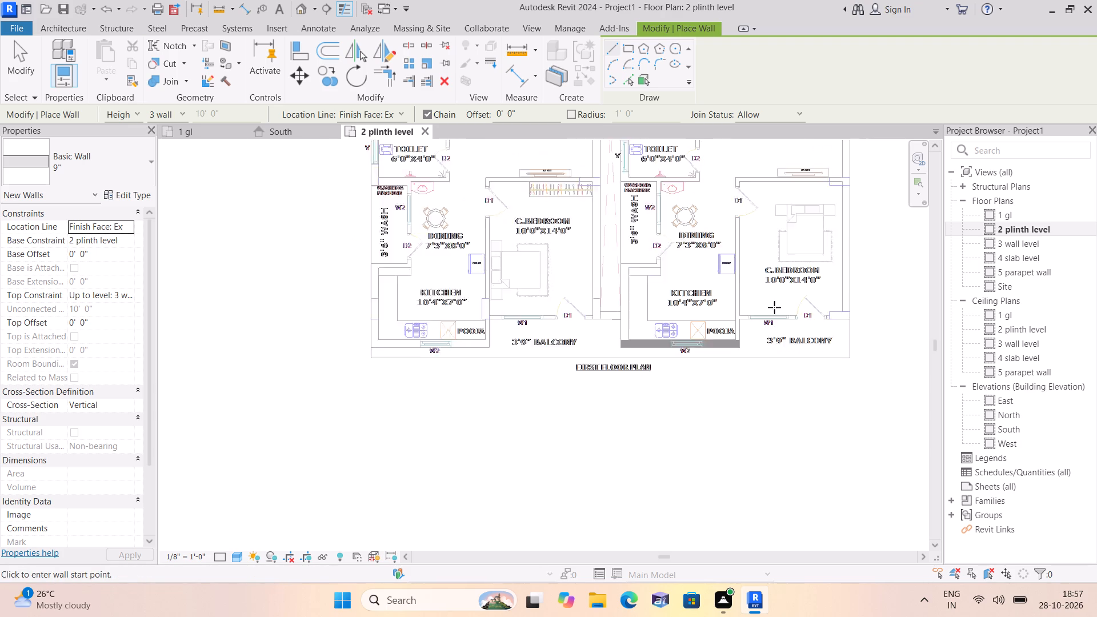
middle_click_drag(848, 307, 699, 381)
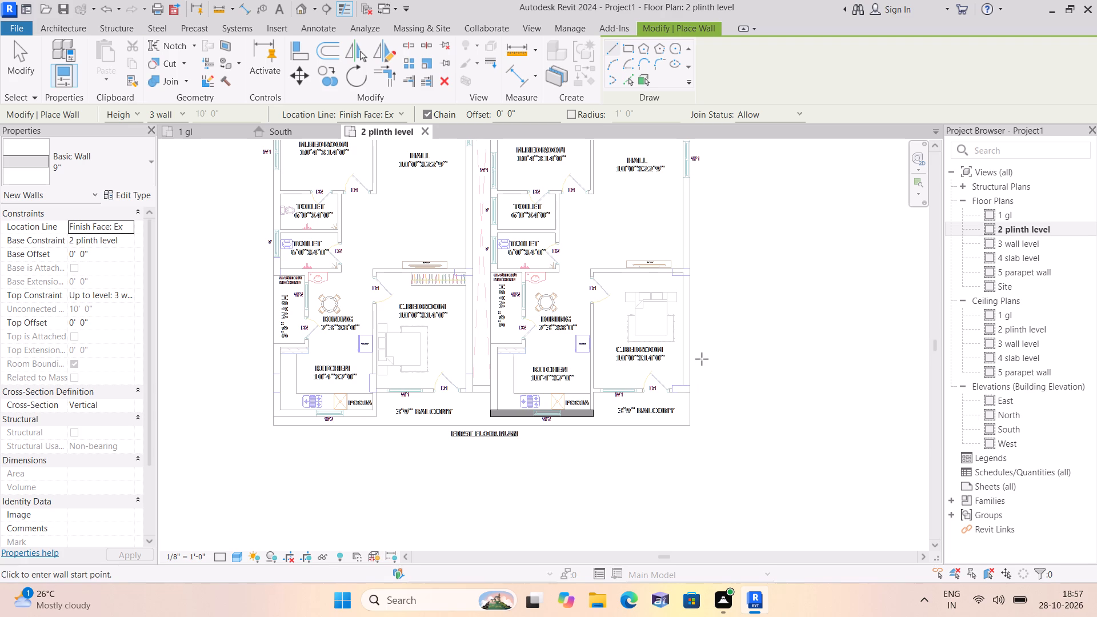
scroll(481, 303, "up", 1)
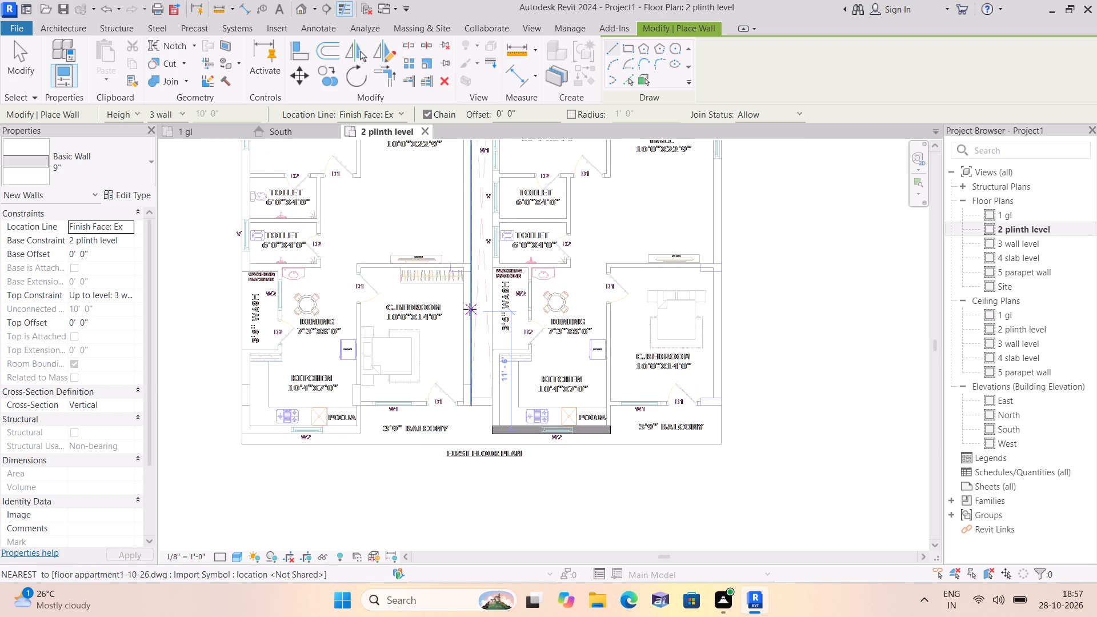
scroll(465, 301, "up", 4)
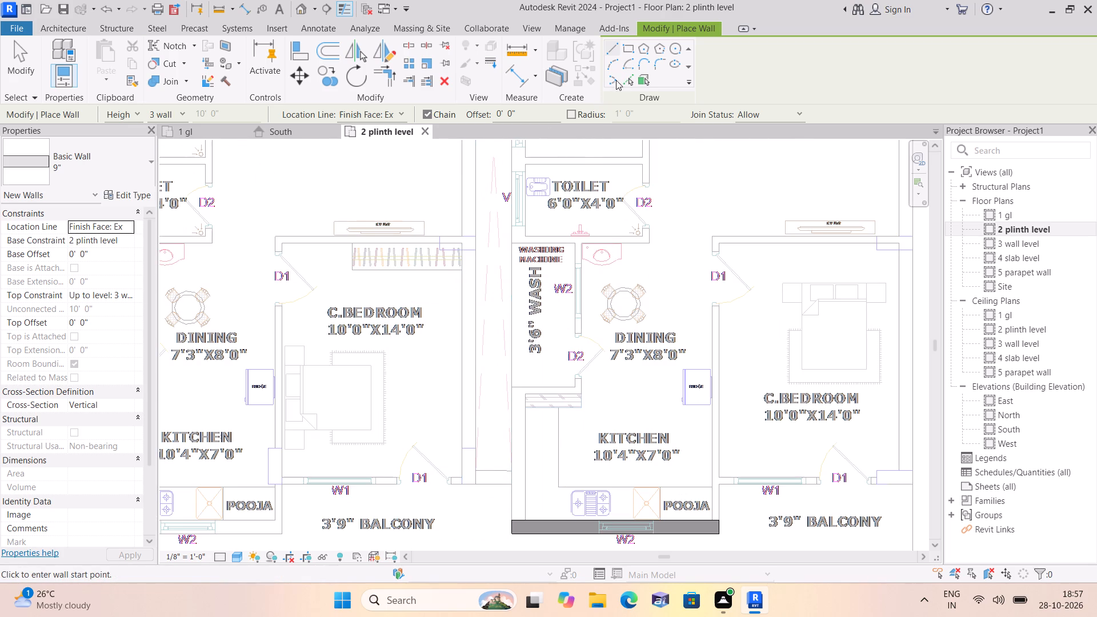
left_click(627, 79)
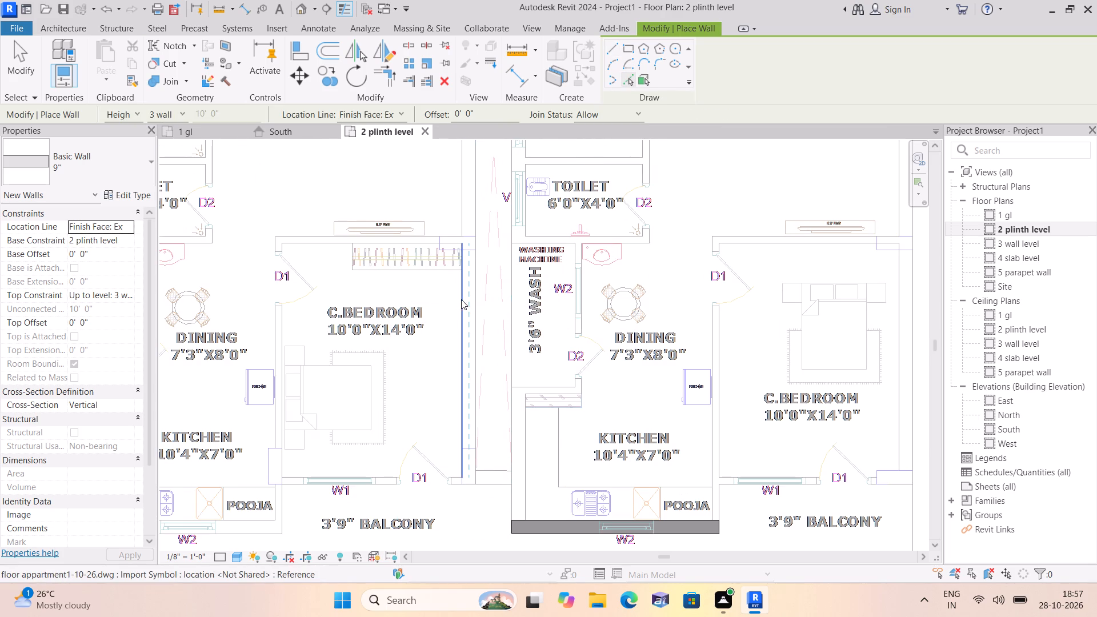
left_click(461, 299)
Place a 9" wall on the outer west CAD line of the south apartments, from the corridor to the south balcony line.
scroll(472, 299, "down", 7)
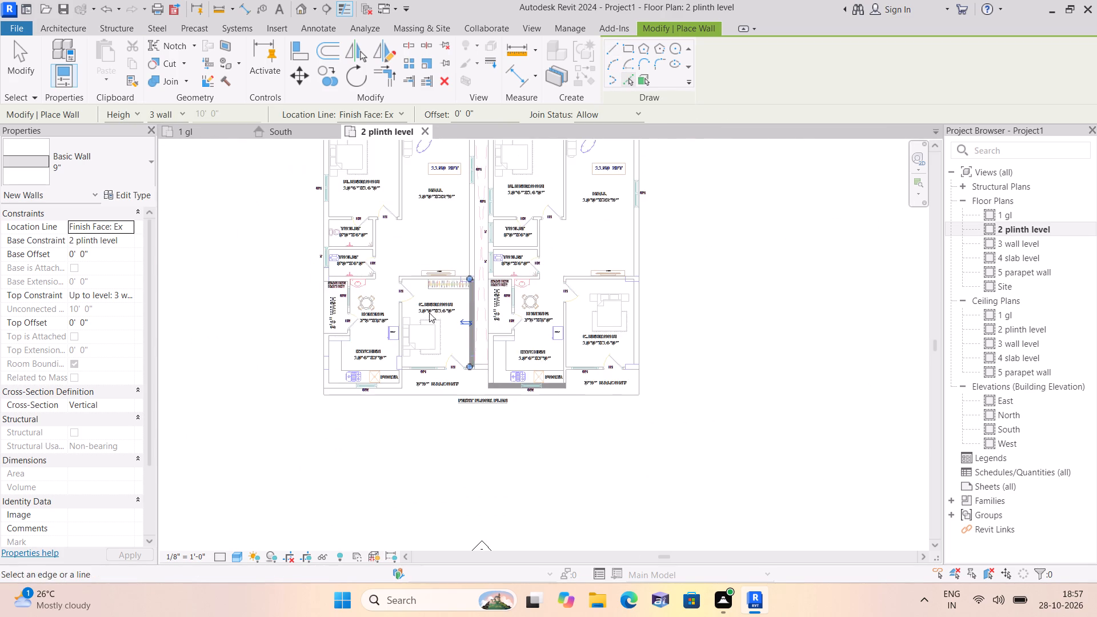
scroll(387, 324, "down", 2)
scroll(326, 322, "up", 3)
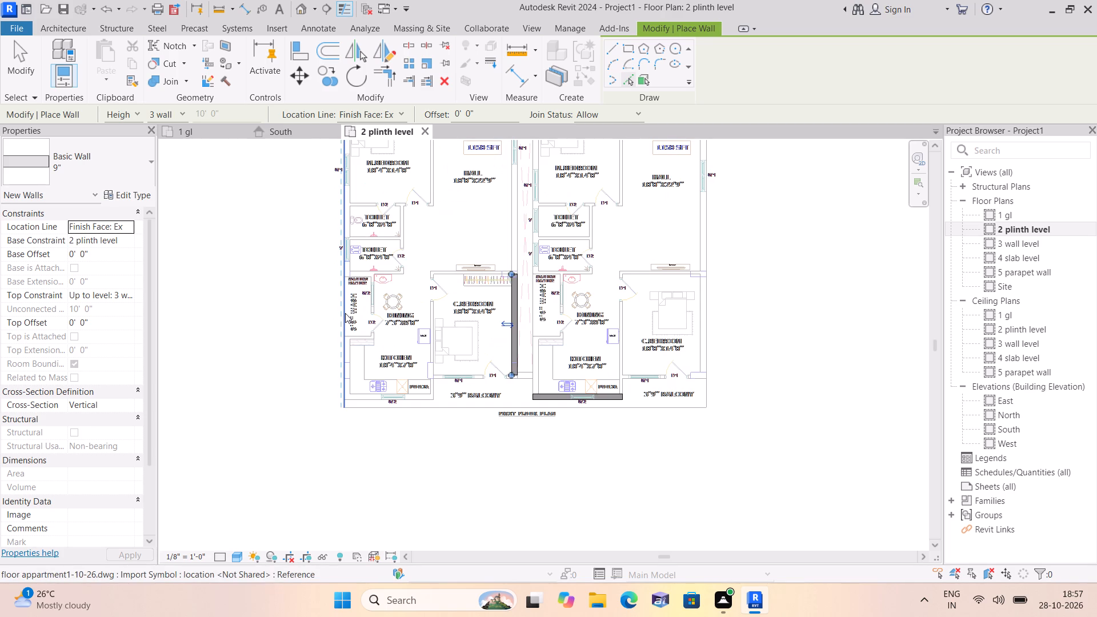
scroll(349, 326, "down", 2)
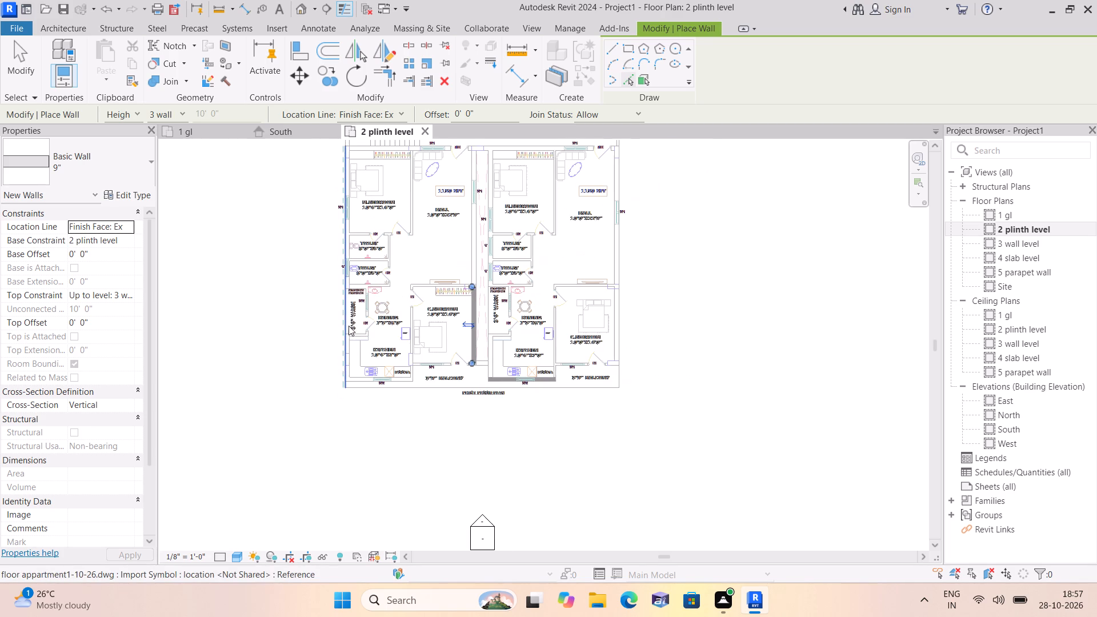
left_click(346, 328)
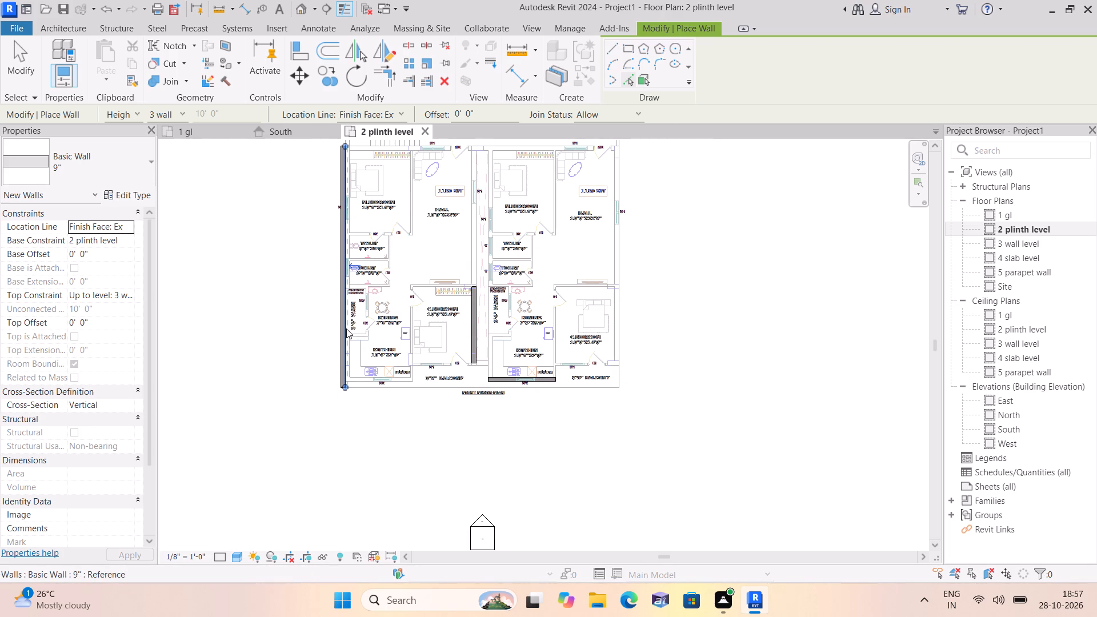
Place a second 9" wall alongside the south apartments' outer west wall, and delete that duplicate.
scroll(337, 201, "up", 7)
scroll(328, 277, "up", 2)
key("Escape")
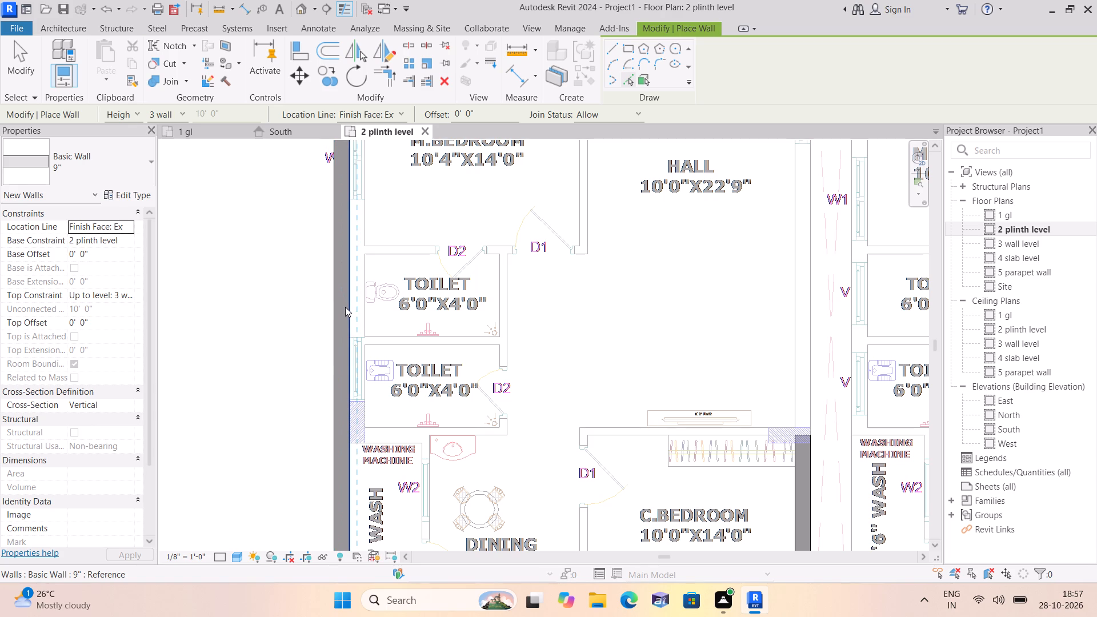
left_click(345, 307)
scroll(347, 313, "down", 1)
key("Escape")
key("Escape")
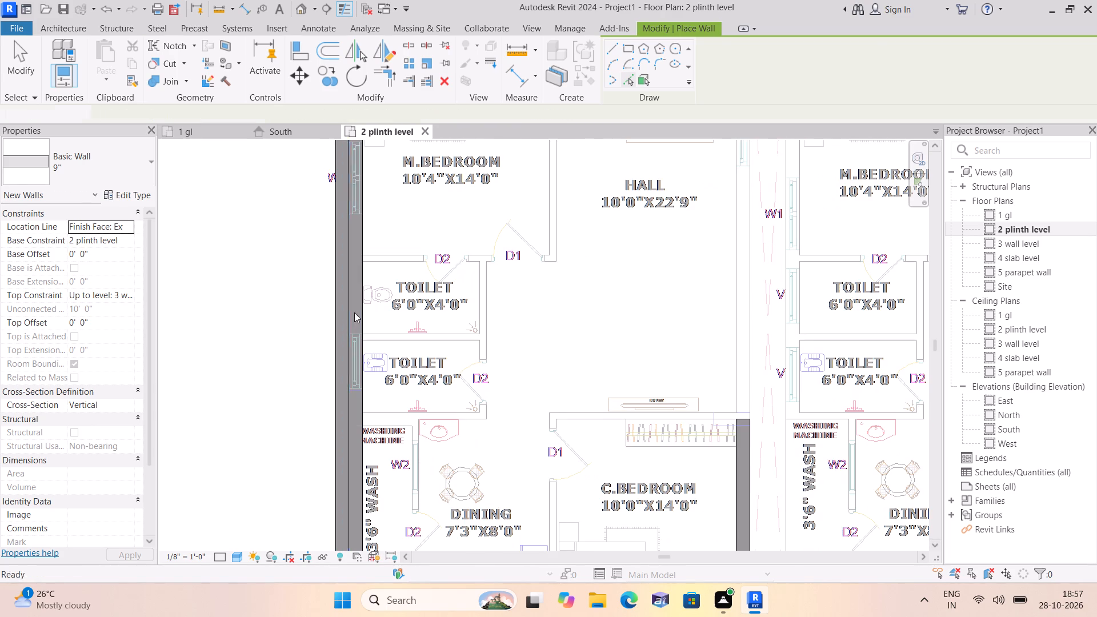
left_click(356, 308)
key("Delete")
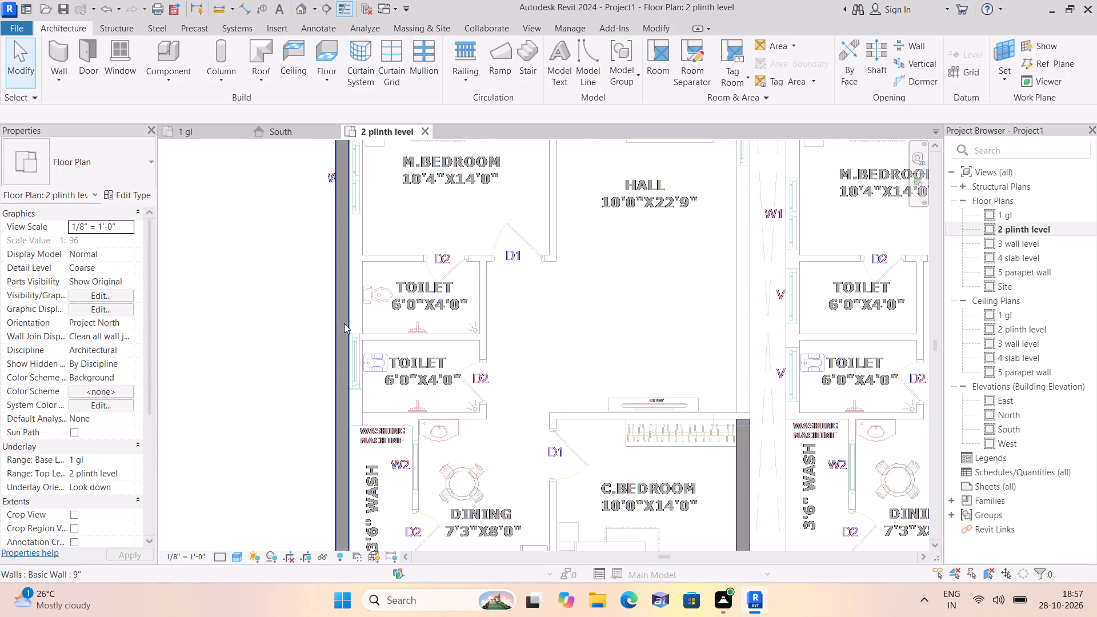
Flip the orientation of the south apartments' outer west wall so it covers the CAD wall lines.
left_click(342, 324)
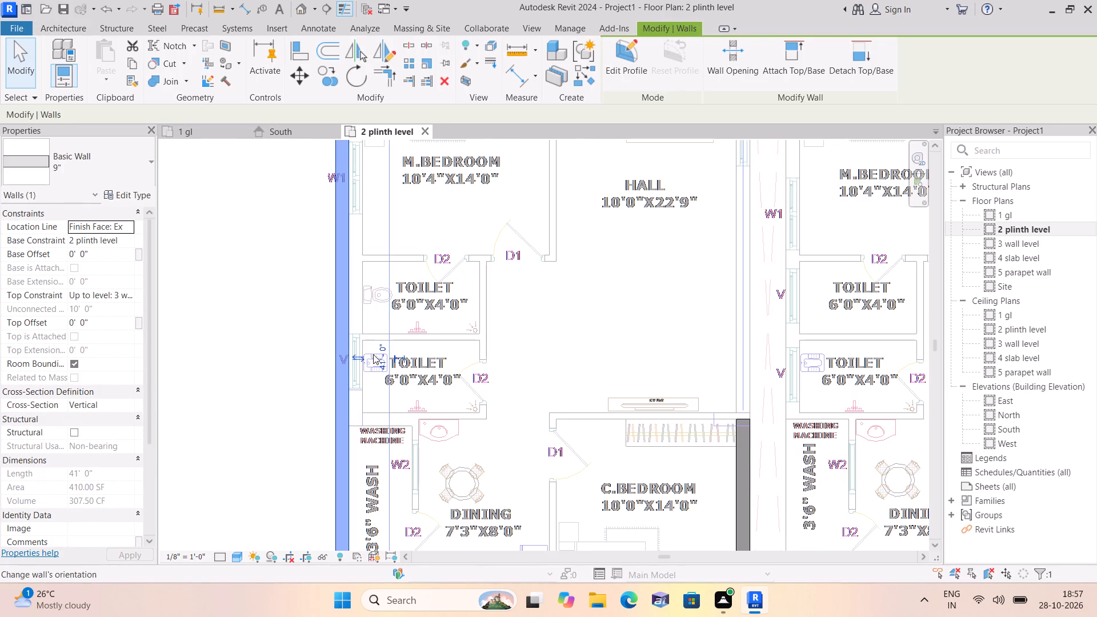
scroll(369, 363, "up", 3)
left_click(361, 355)
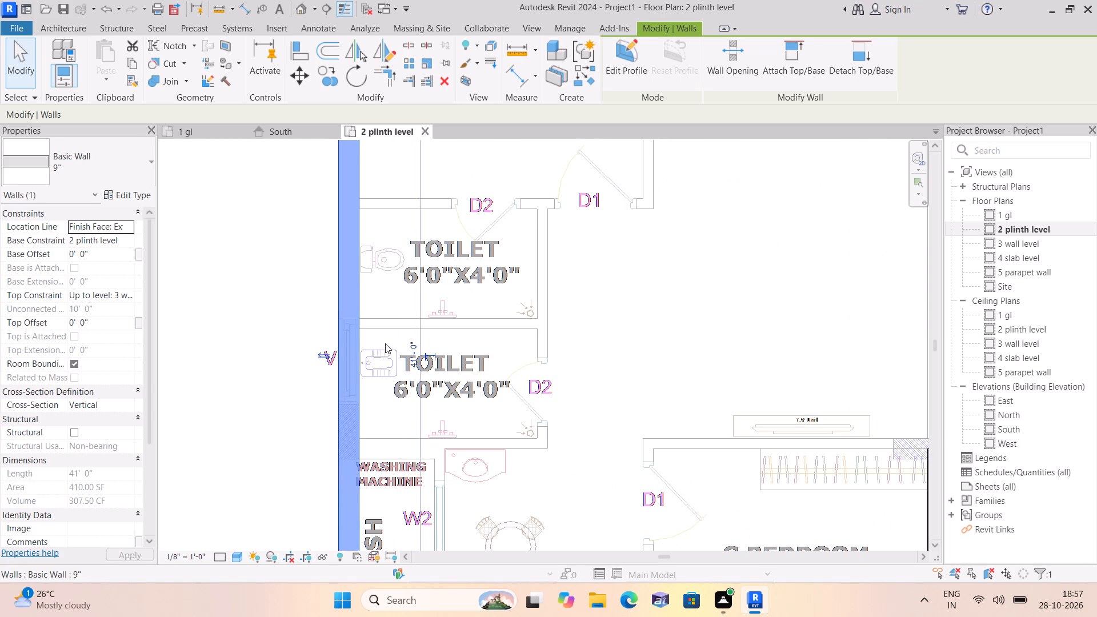
scroll(402, 331, "down", 5)
key("Escape")
scroll(513, 261, "down", 2)
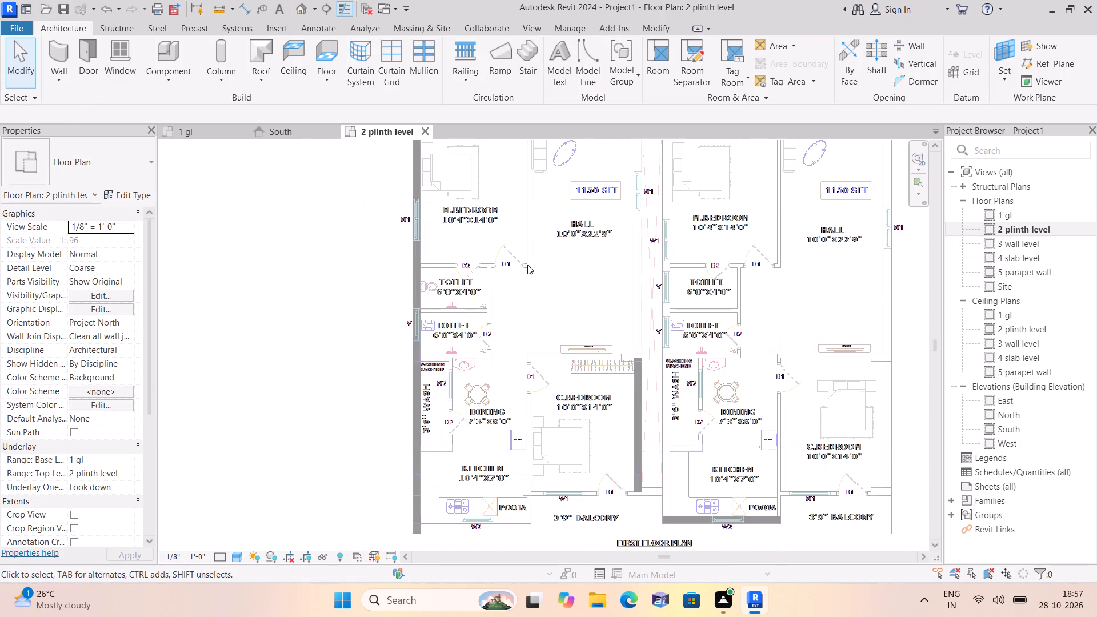
Place a 9" wall on the CAD line along the north side of the southeast apartment's M.Bedroom.
middle_click_drag(505, 265, 430, 350)
scroll(463, 310, "down", 2)
middle_click_drag(430, 299, 406, 350)
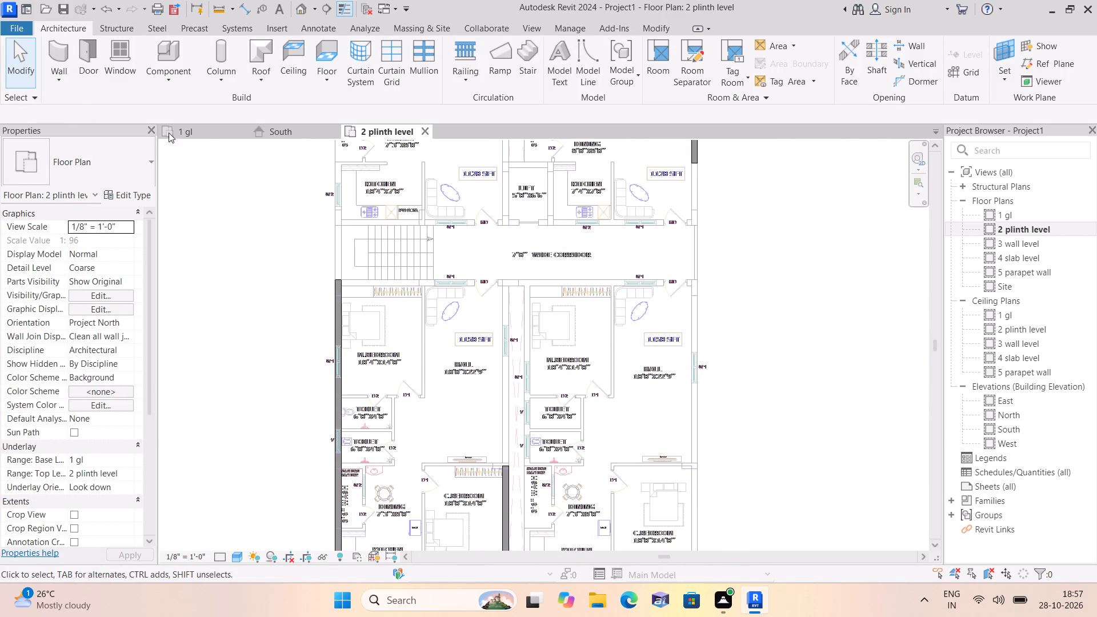
left_click(63, 77)
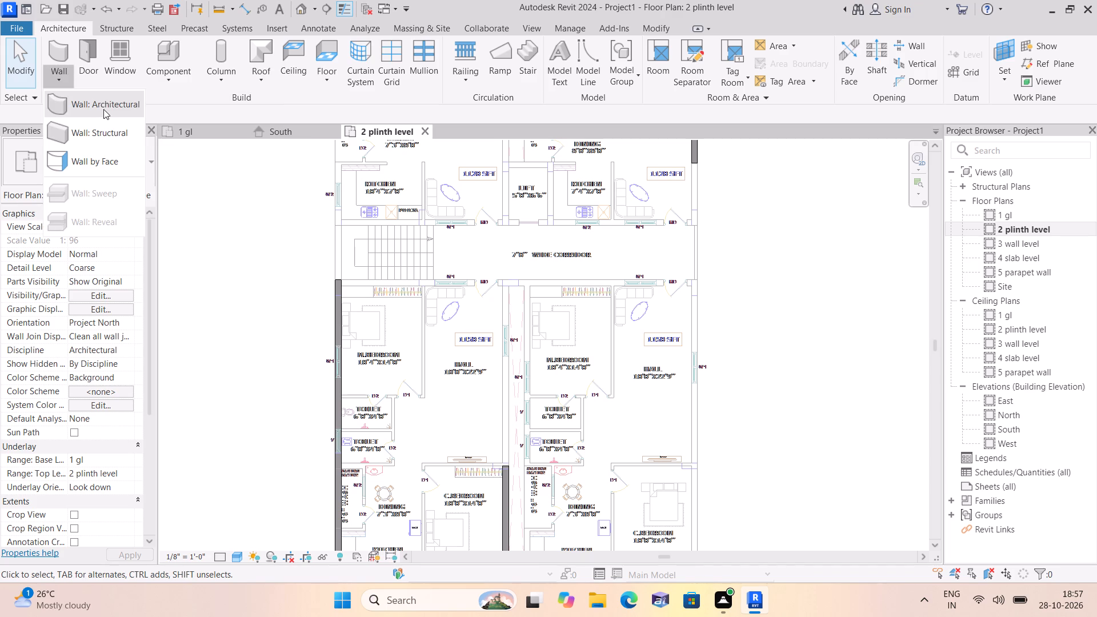
left_click(102, 102)
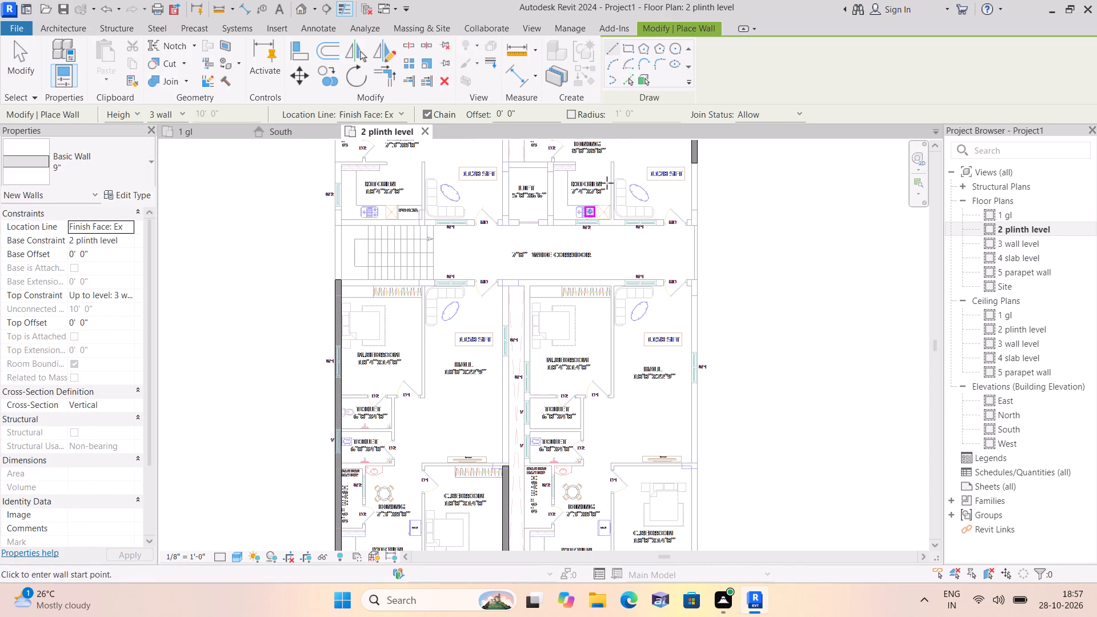
left_click(627, 79)
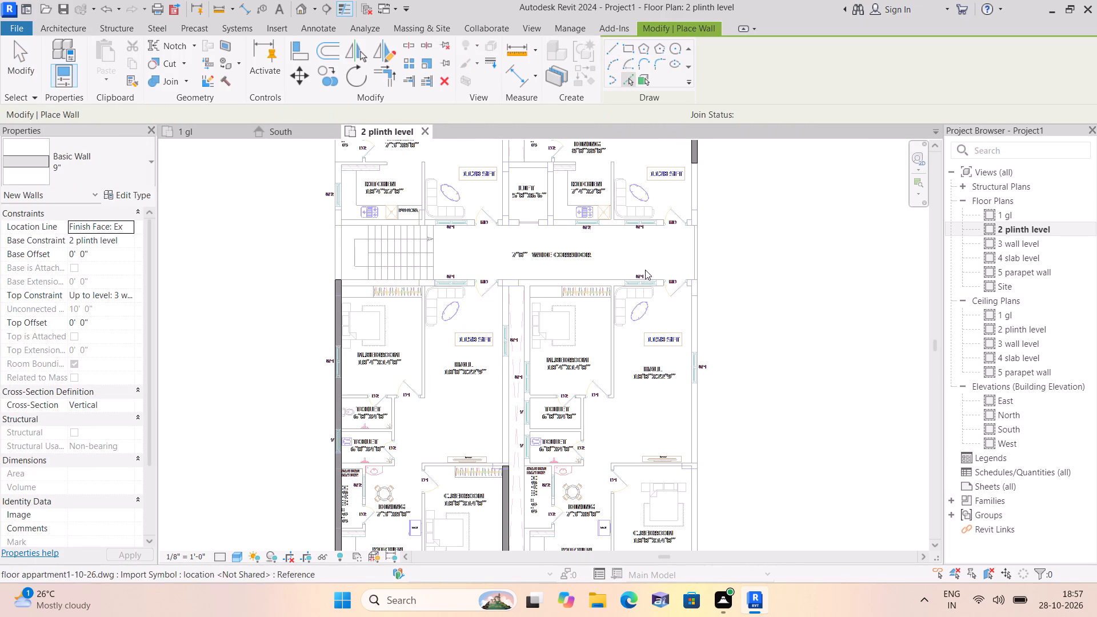
left_click(534, 288)
Place a 9" wall on the outer east CAD line of the south apartments, from the corridor to the balcony line.
scroll(556, 293, "down", 1)
scroll(720, 299, "down", 1)
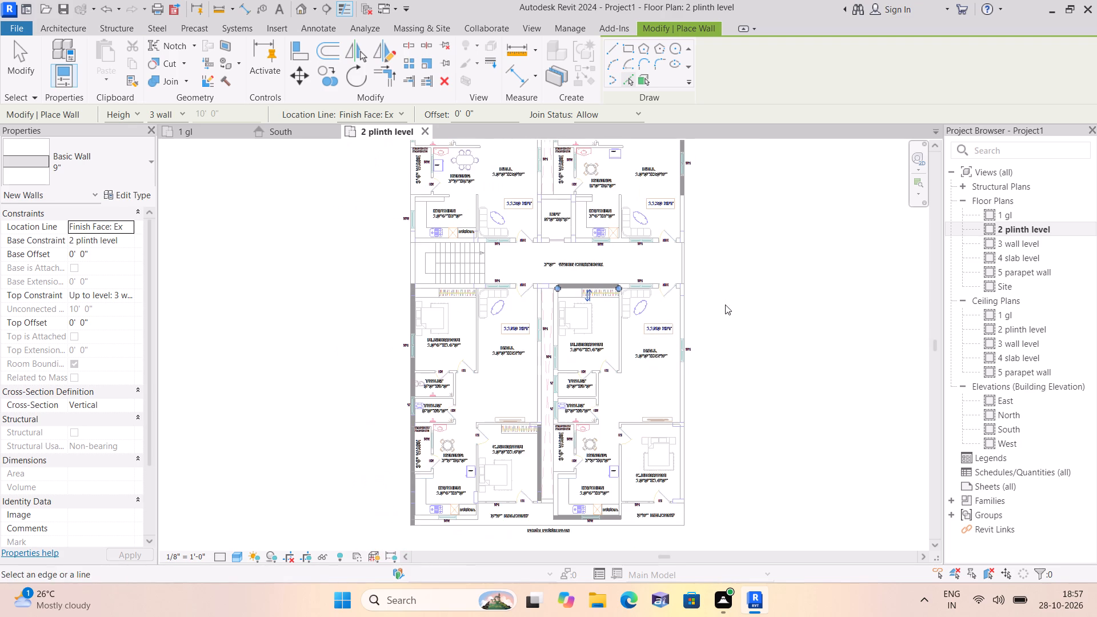
middle_click_drag(720, 372, 681, 303)
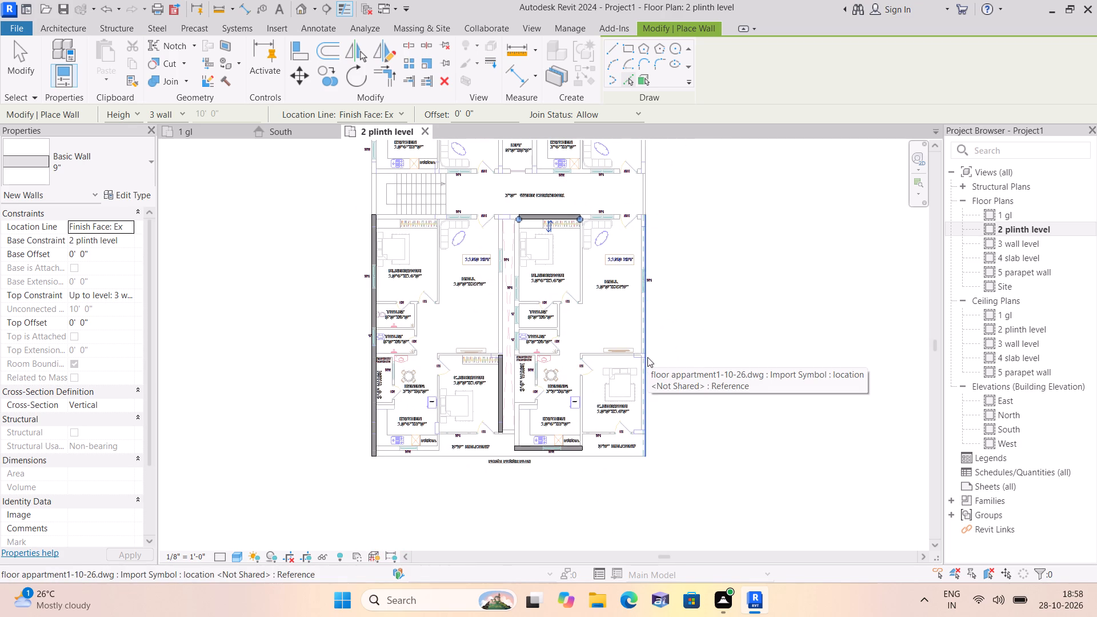
left_click(647, 357)
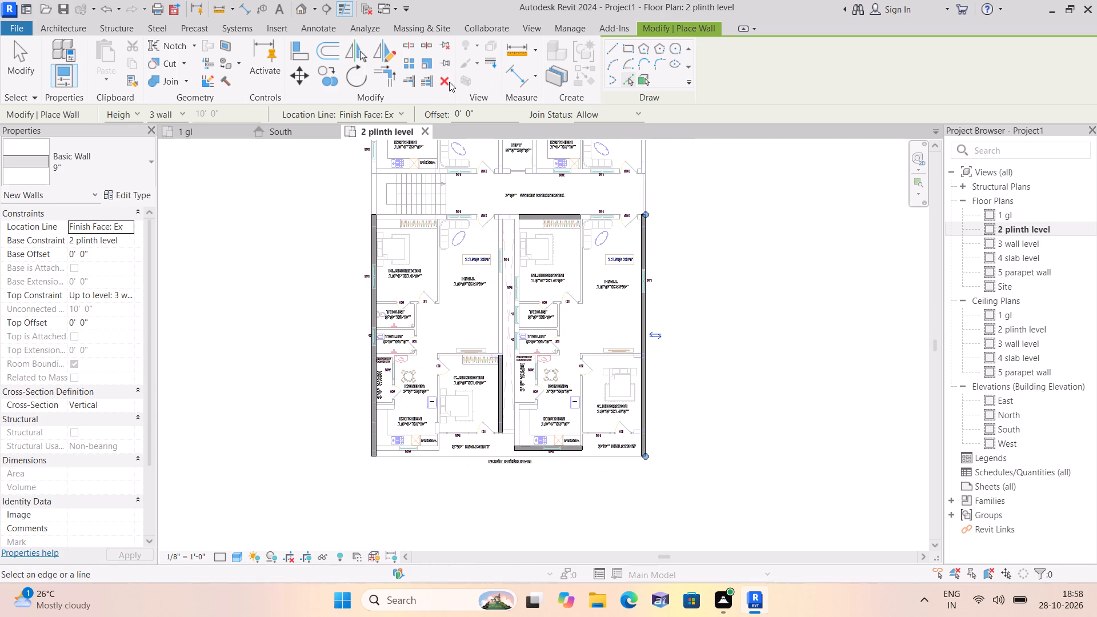
Extend the southeast M.Bedroom's north wall with Trim/Extend to Corner to meet the outer west and east walls along the corridor.
left_click(382, 69)
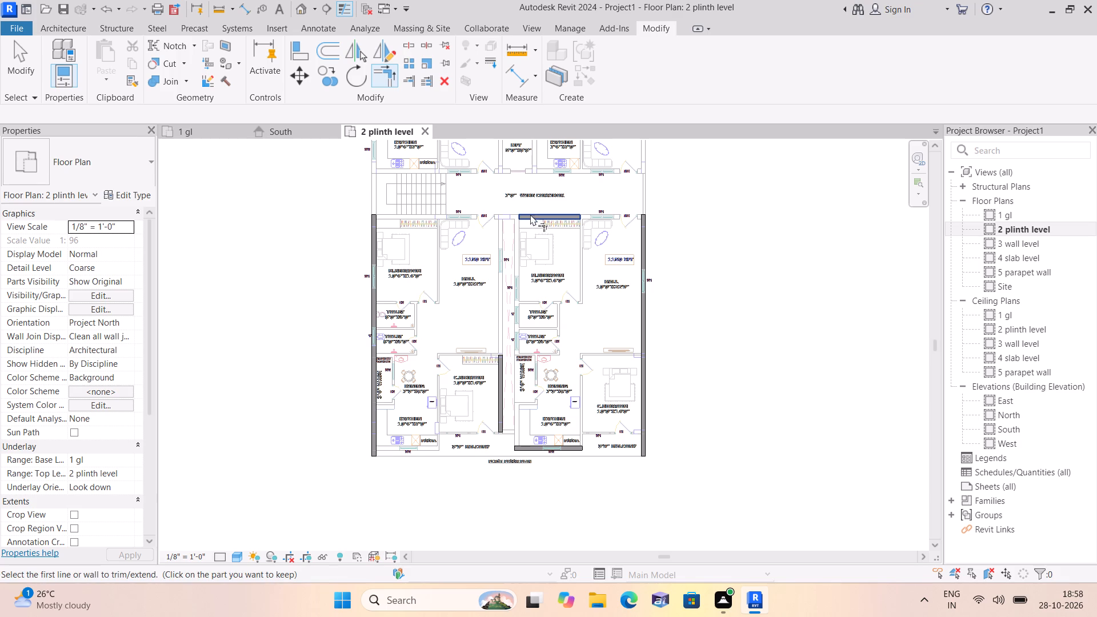
left_click(530, 216)
left_click(377, 218)
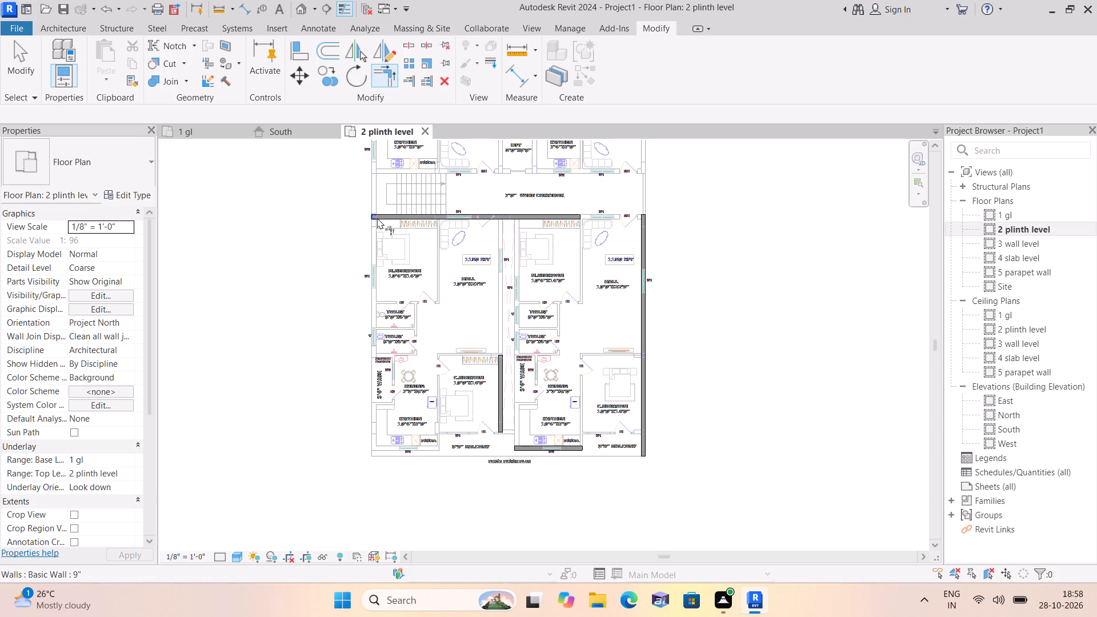
left_click(575, 214)
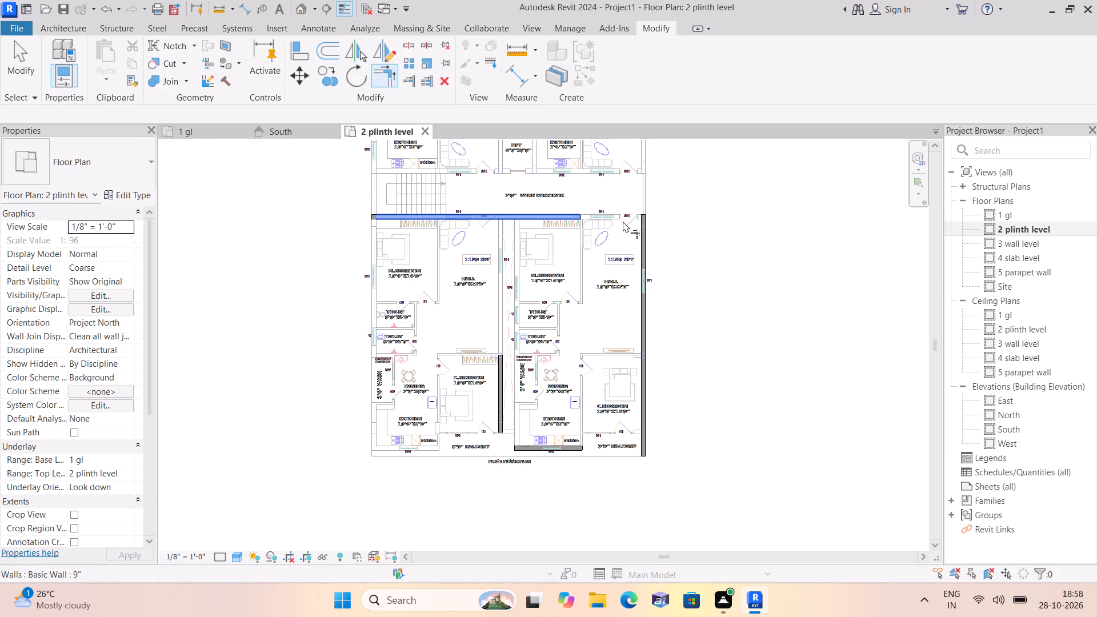
left_click(641, 224)
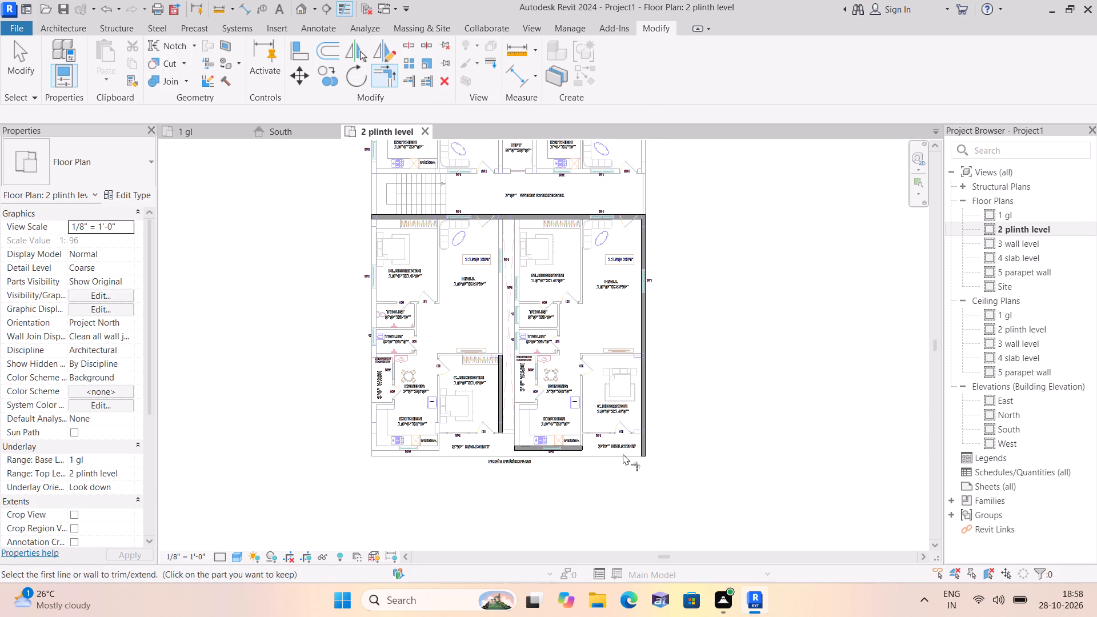
Extend the northwest M.Bedroom's west wall with Trim/Extend to Corner to meet the wall along the corridor's south side.
scroll(612, 458, "up", 3)
scroll(609, 452, "down", 2)
middle_click_drag(239, 263, 281, 459)
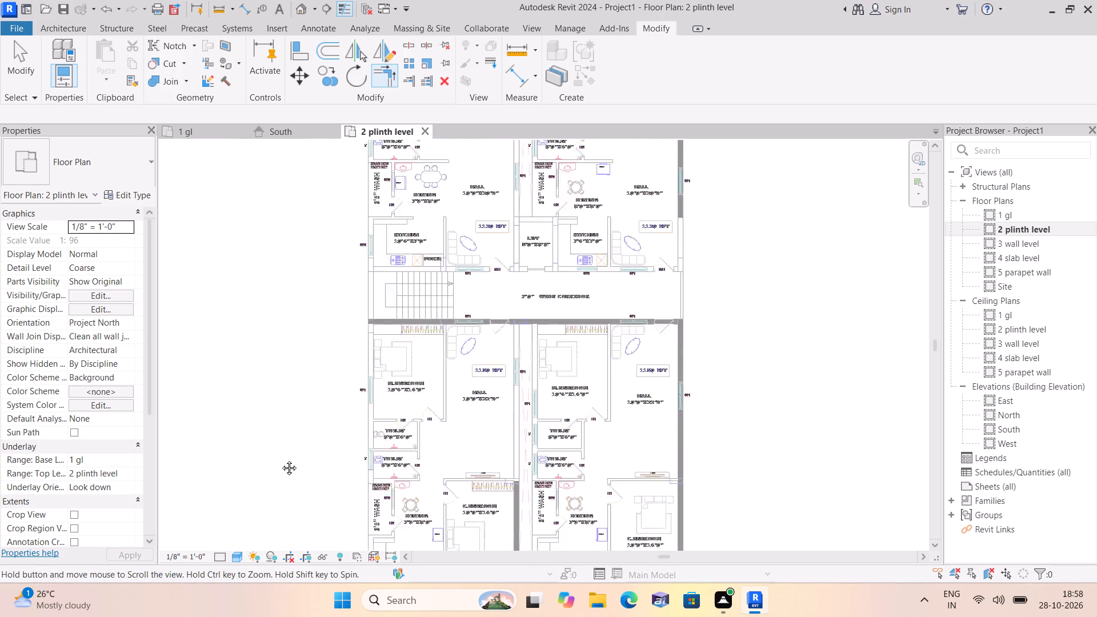
middle_click_drag(281, 459, 294, 501)
scroll(302, 344, "down", 1)
middle_click_drag(301, 344, 297, 435)
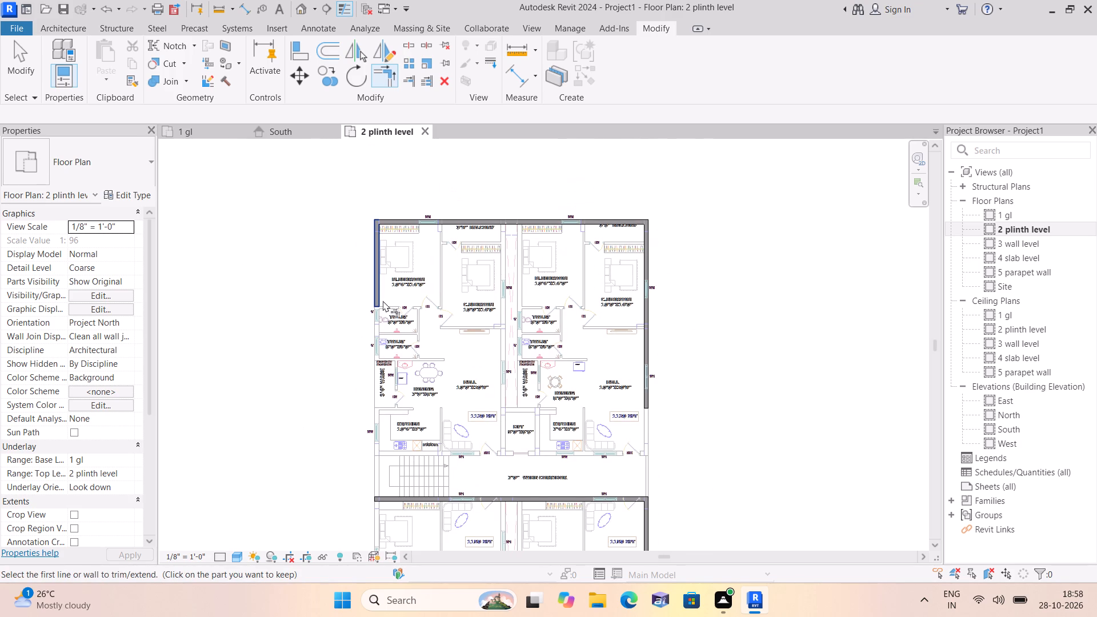
left_click(380, 298)
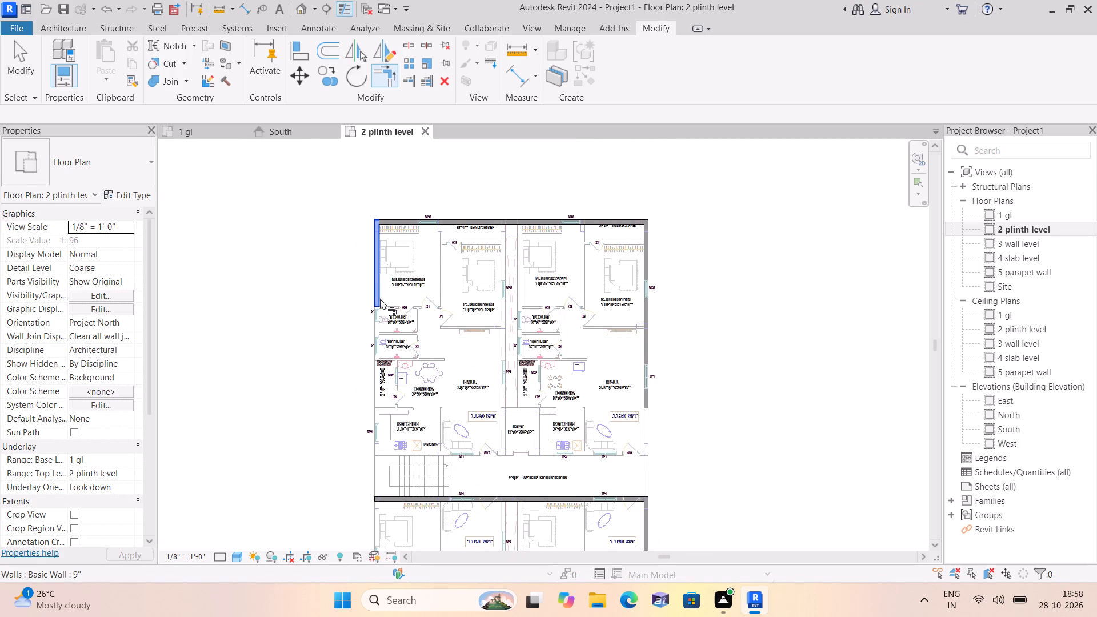
left_click(382, 496)
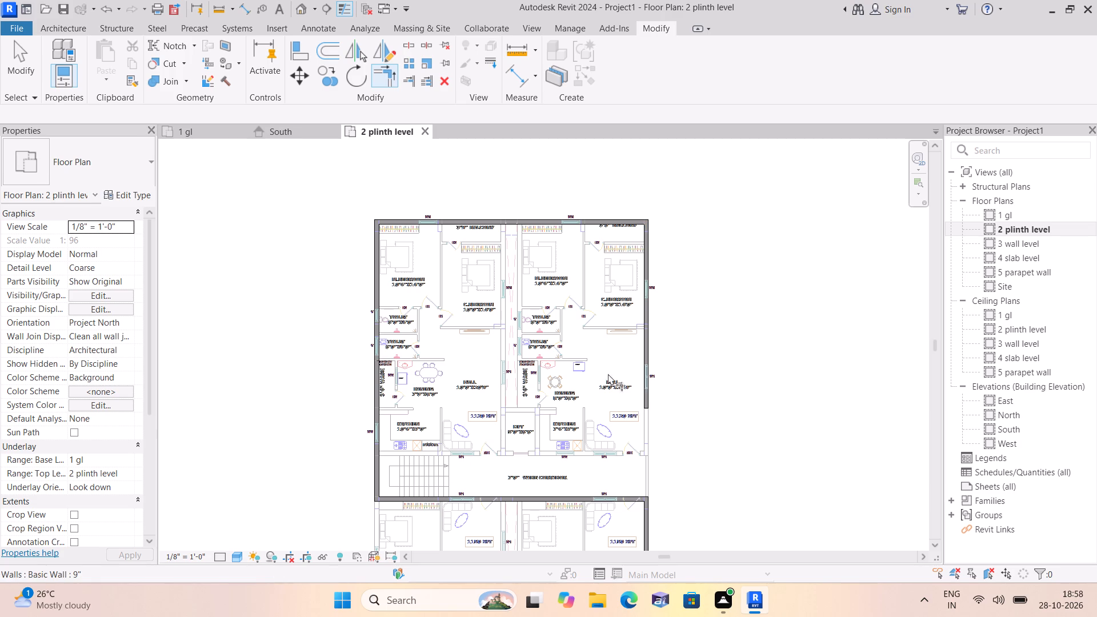
Extend the north apartments' outer east wall with Trim/Extend to Corner to meet the south apartments' east wall across the corridor end.
middle_click_drag(704, 494, 688, 480)
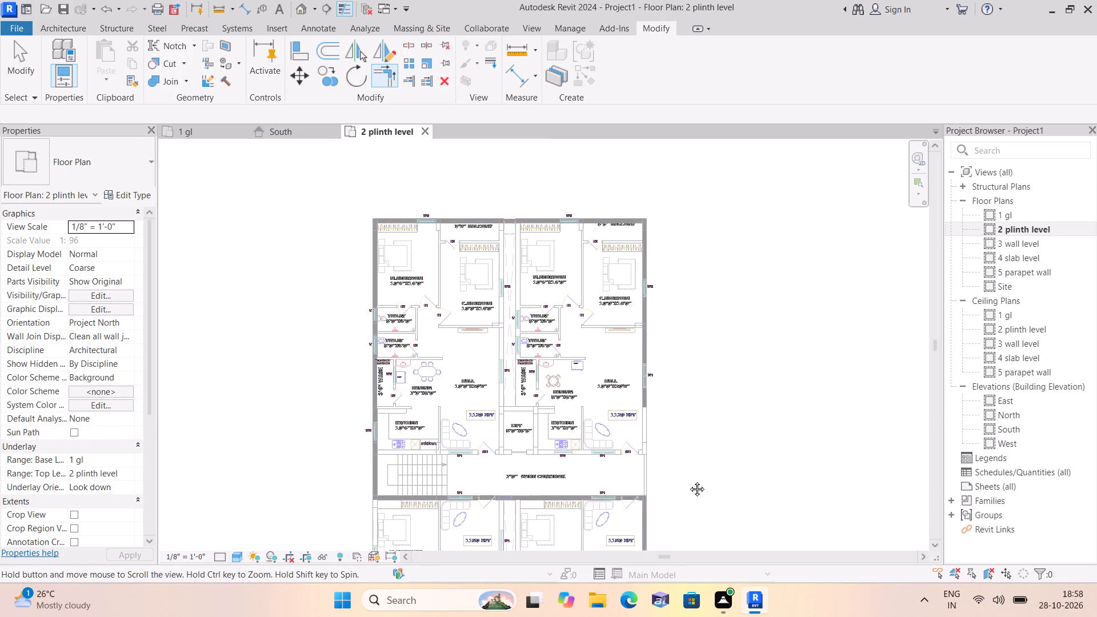
middle_click_drag(688, 480, 608, 385)
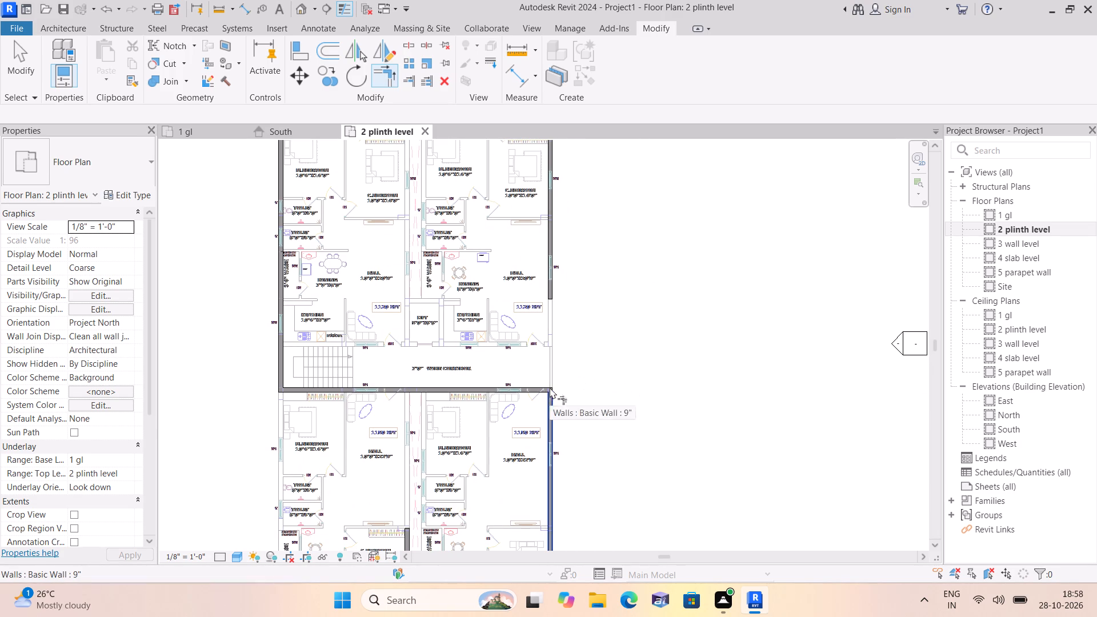
left_click(550, 387)
left_click(550, 293)
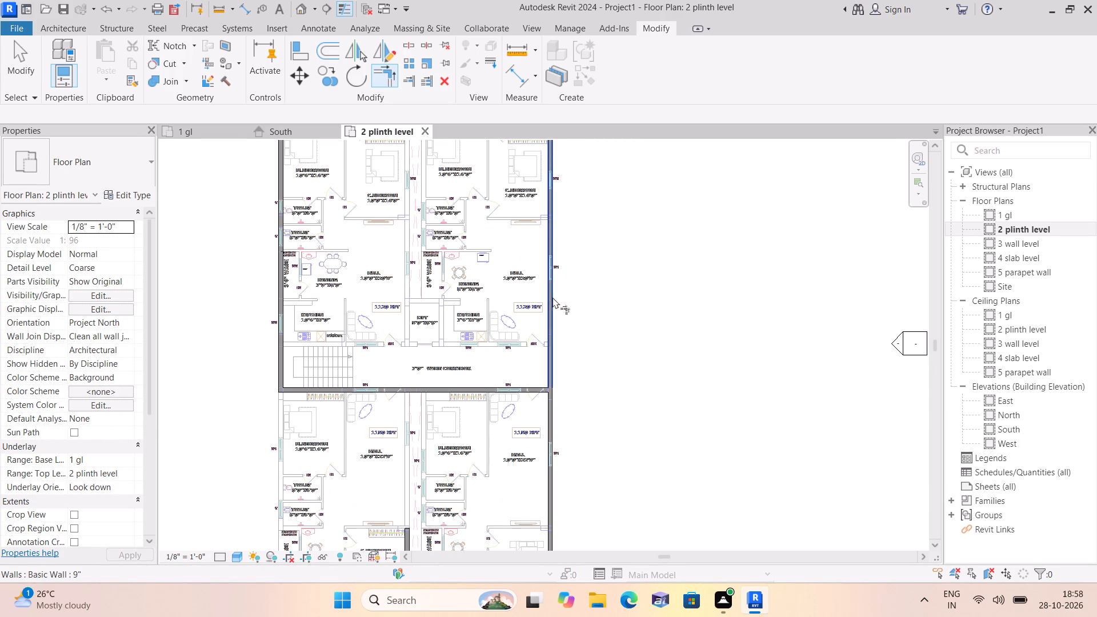
scroll(576, 308, "down", 2)
middle_click_drag(590, 338, 593, 419)
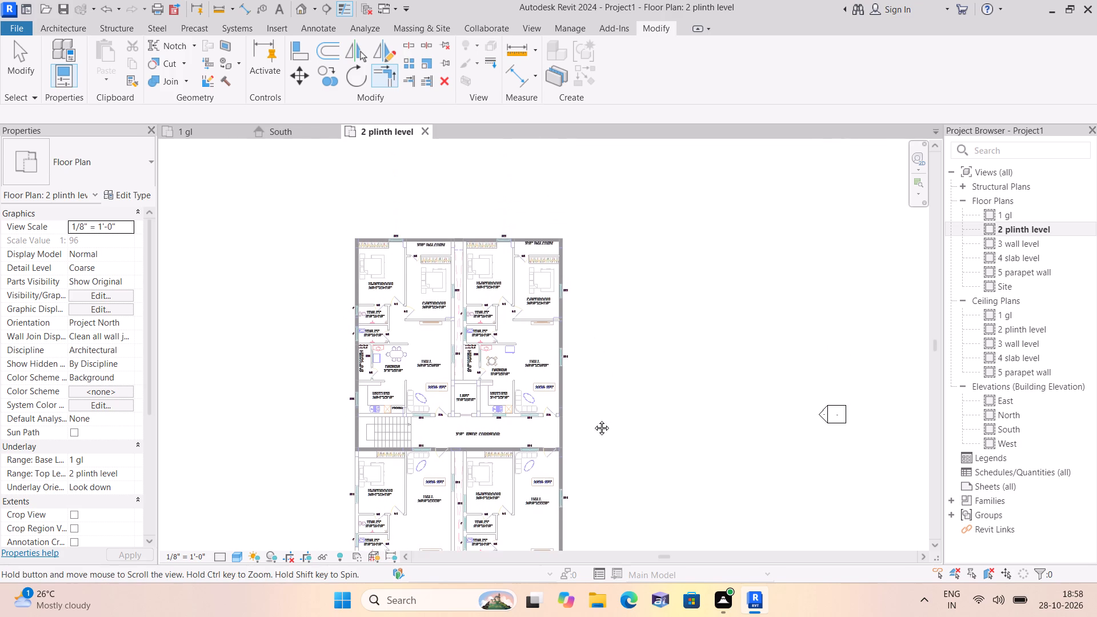
middle_click_drag(593, 419, 594, 420)
key("Escape")
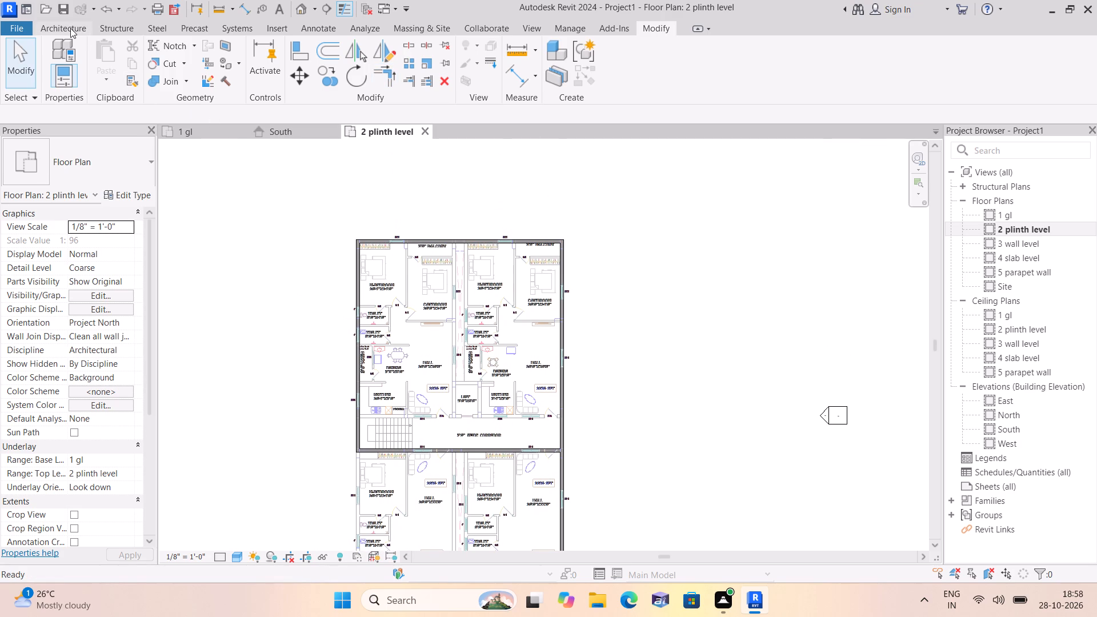
Place an architectural 9" wall on the CAD line along the lift's west side.
left_click(70, 27)
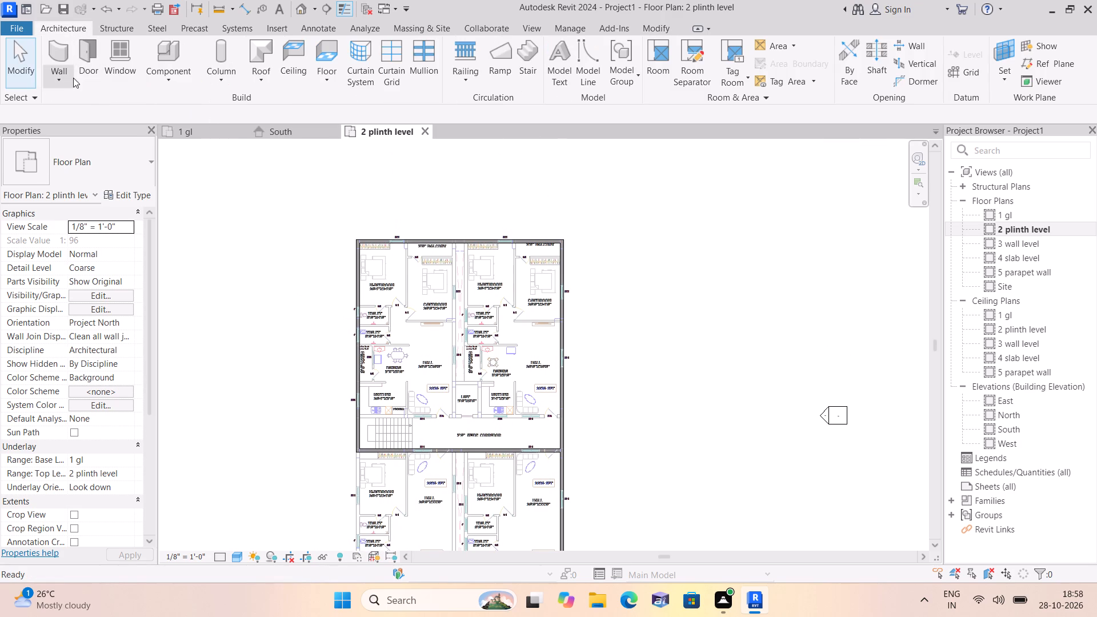
left_click(57, 79)
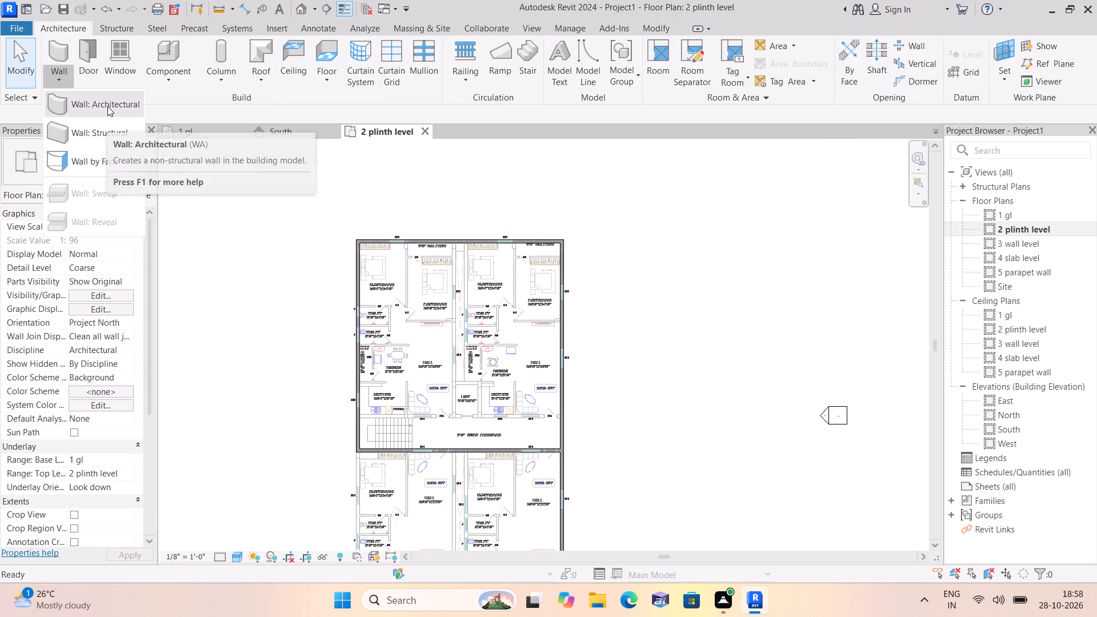
left_click(107, 106)
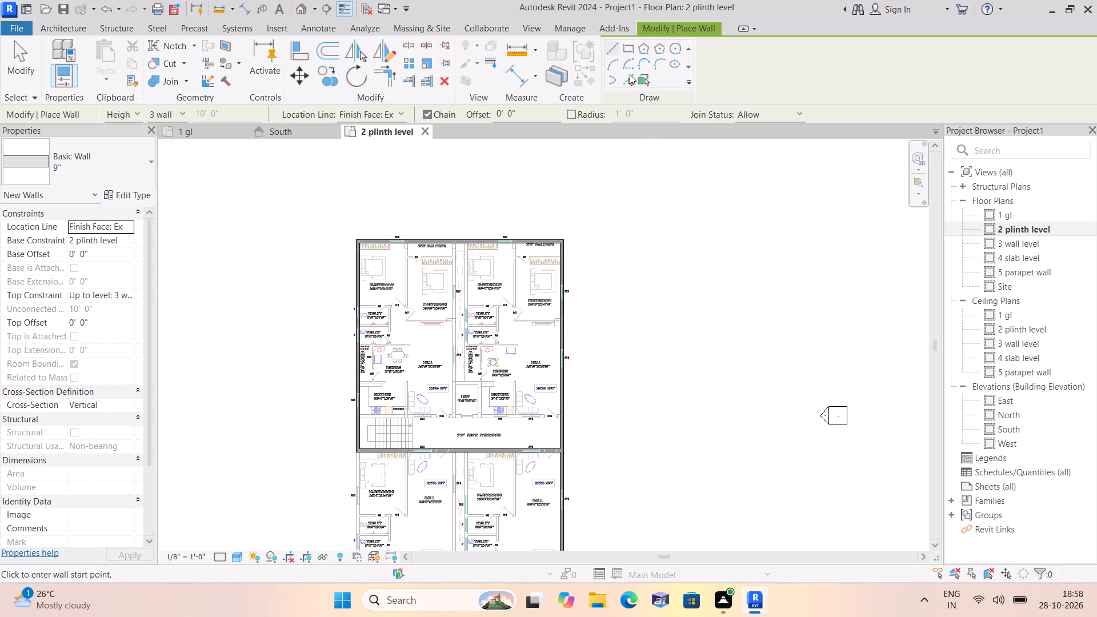
left_click(630, 74)
scroll(441, 413, "up", 3)
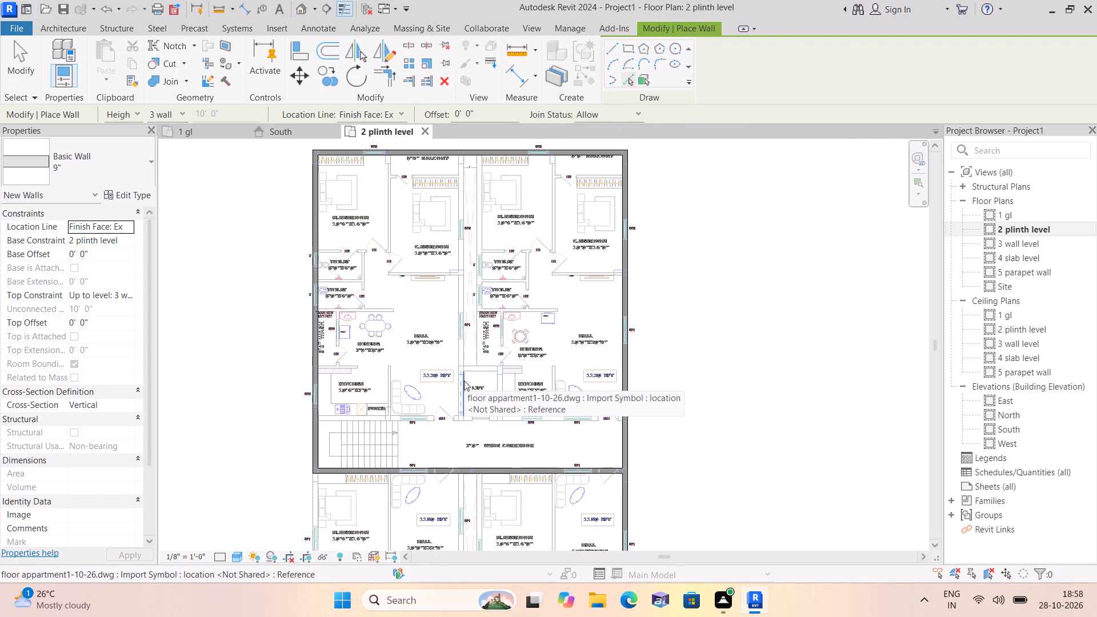
left_click(464, 380)
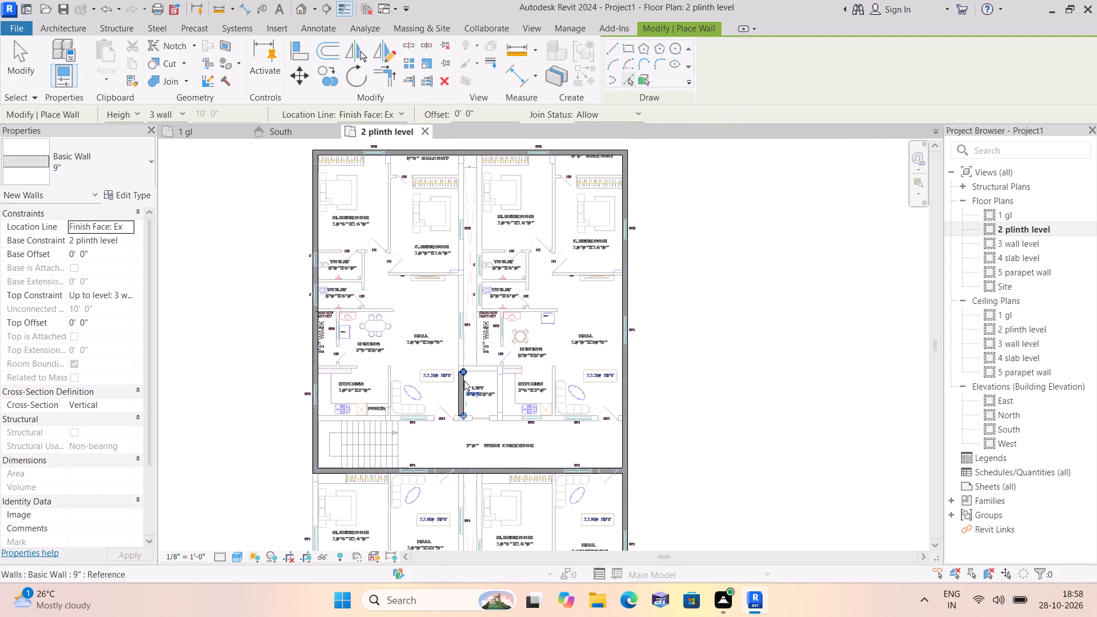
Place a 9" wall on the corridor's north CAD line, from the lift front to the northeast apartment's main door.
scroll(430, 422, "up", 1)
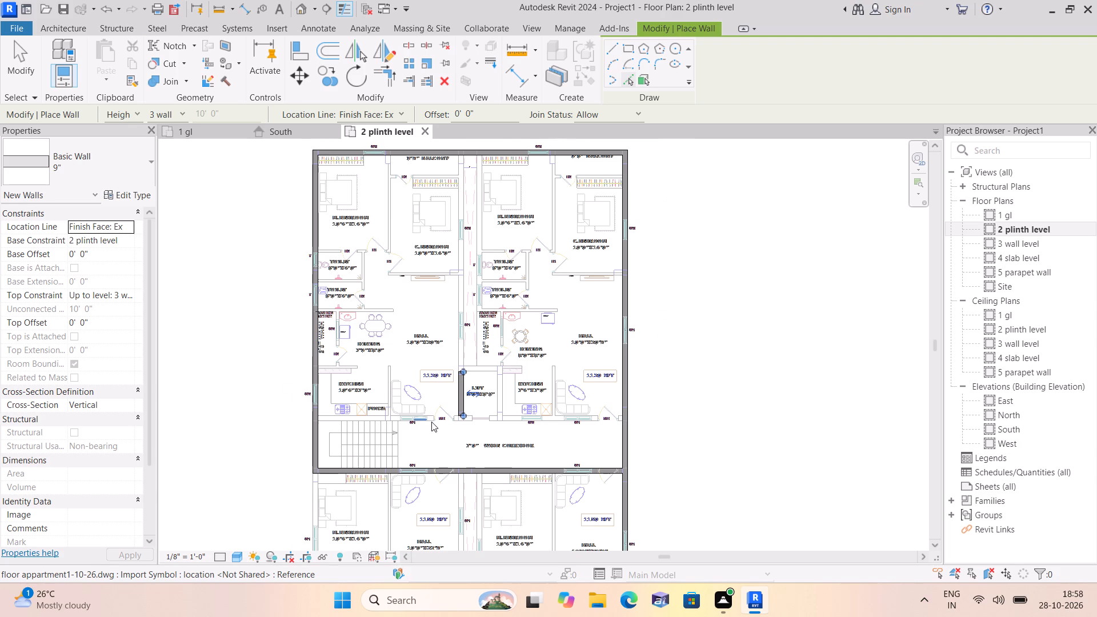
scroll(431, 422, "up", 1)
scroll(500, 428, "up", 1)
left_click(538, 421)
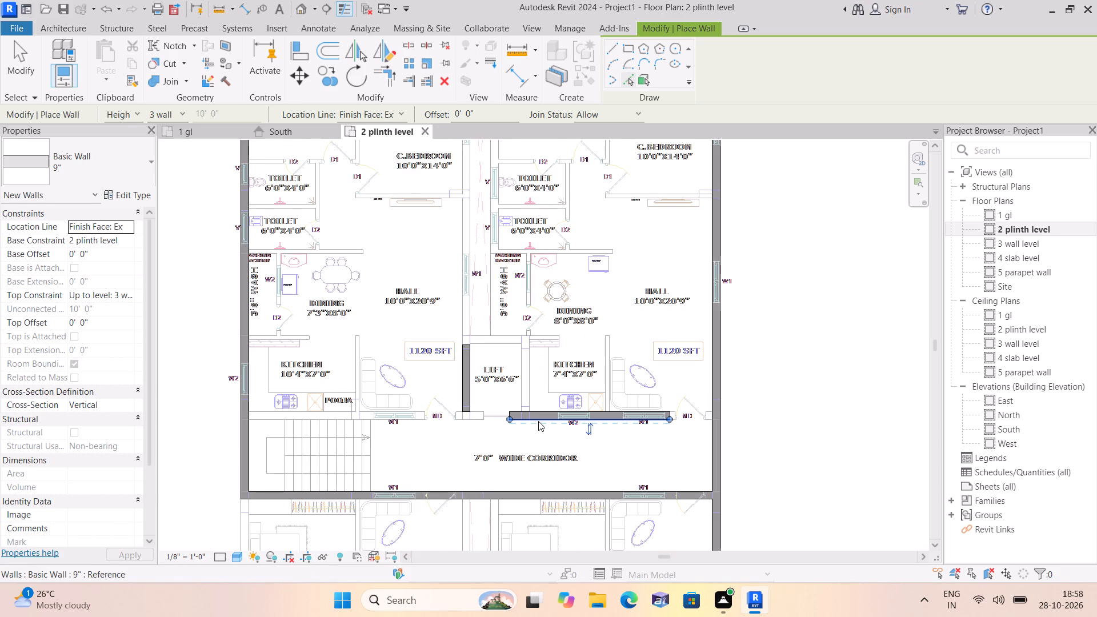
Place a 9" wall on the CAD line along the west side of the northeast apartment's M.Bedroom.
scroll(539, 439, "down", 2)
scroll(342, 354, "down", 1)
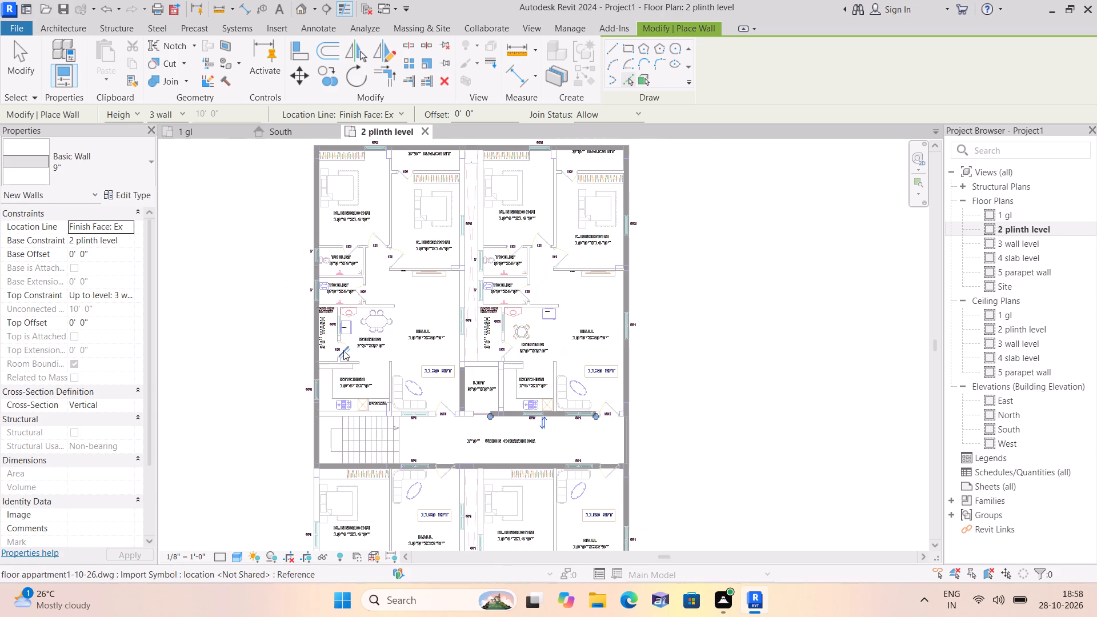
scroll(491, 209, "up", 1)
left_click(485, 219)
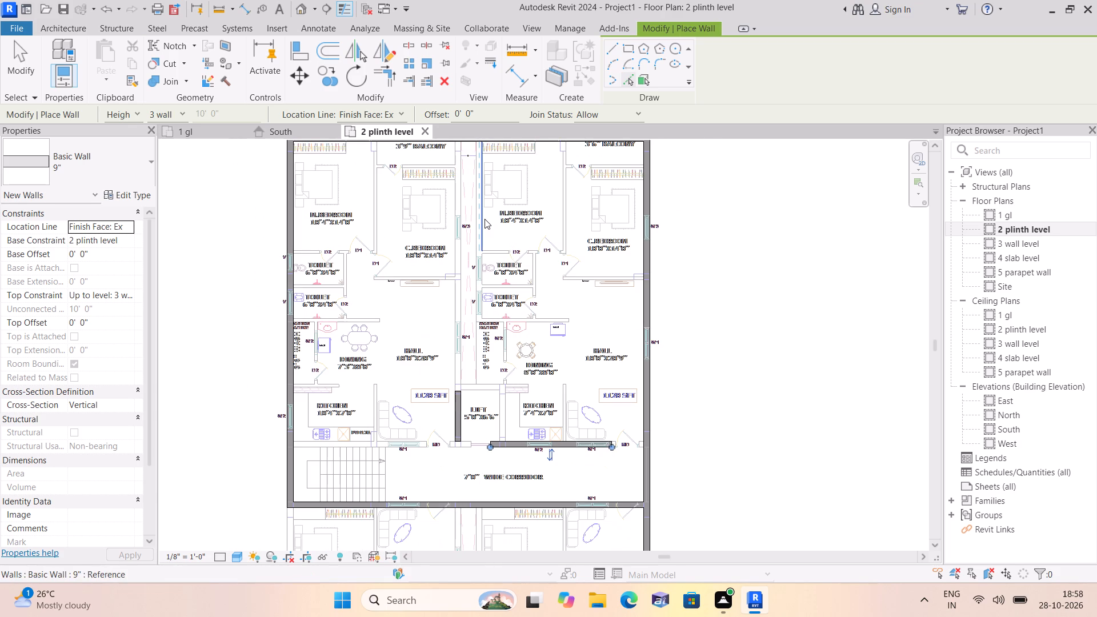
Place 9" walls on the CAD lines along the lift's east and north sides.
scroll(537, 368, "down", 1)
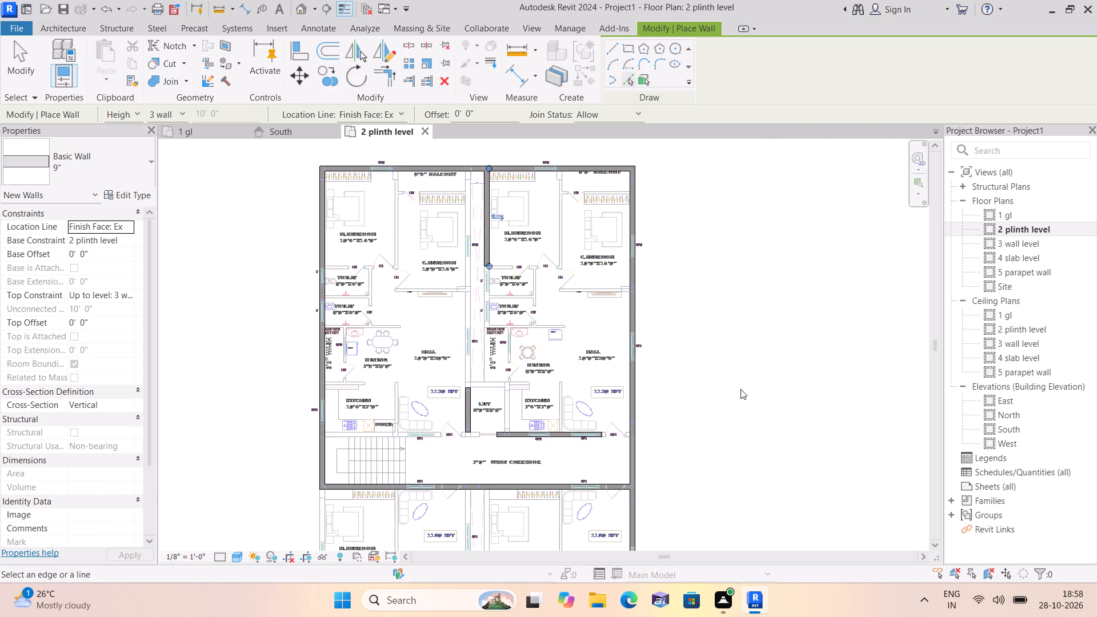
middle_click_drag(743, 374, 706, 254)
scroll(474, 289, "up", 2)
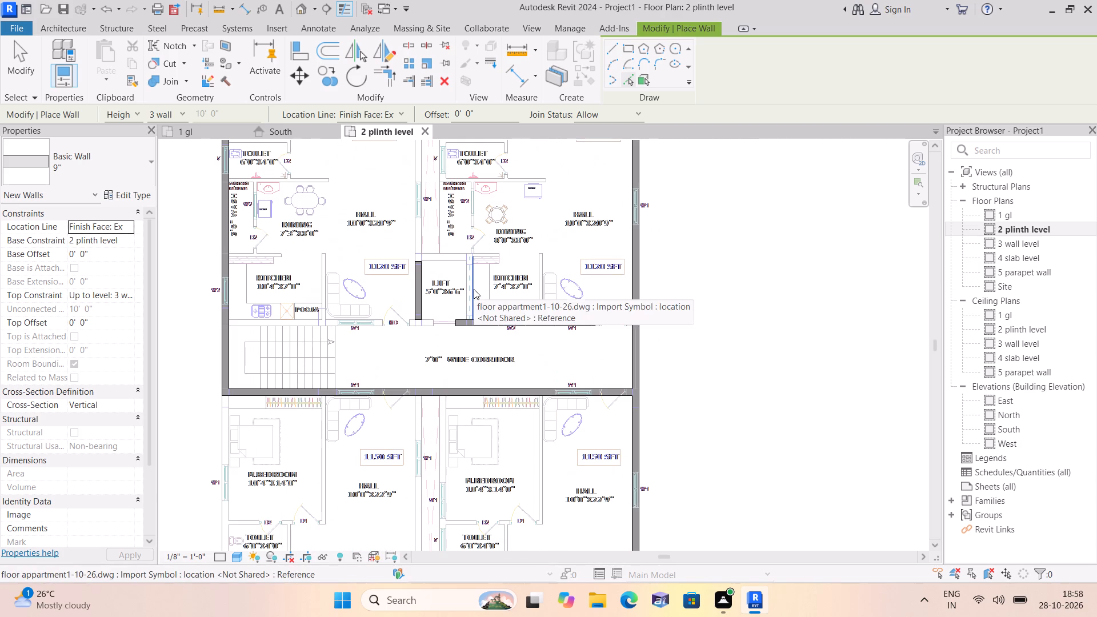
left_click(474, 289)
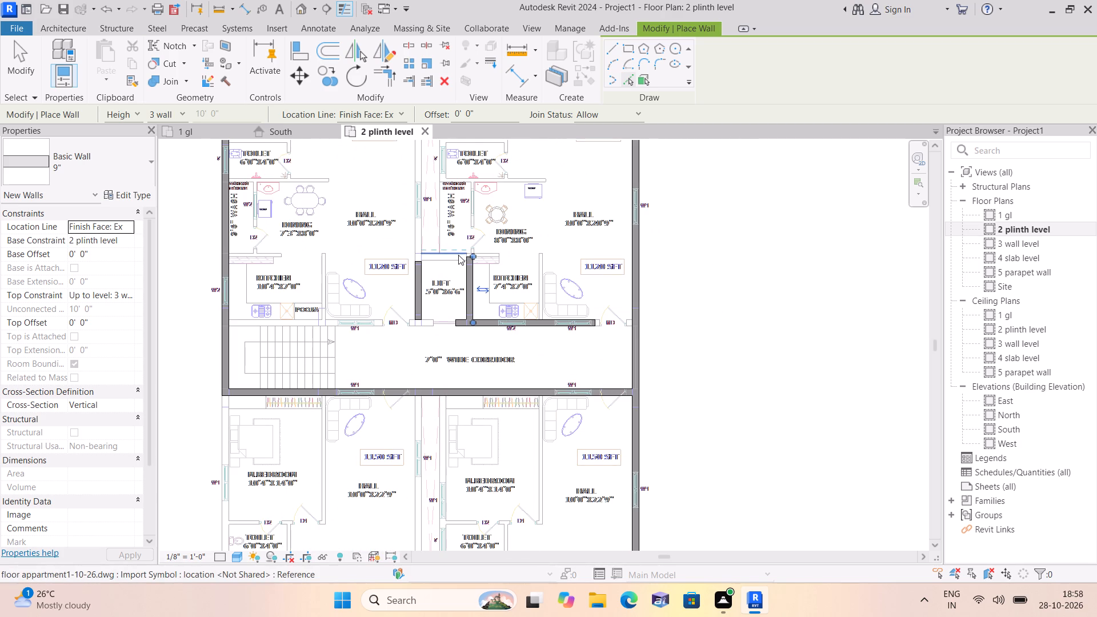
left_click(441, 266)
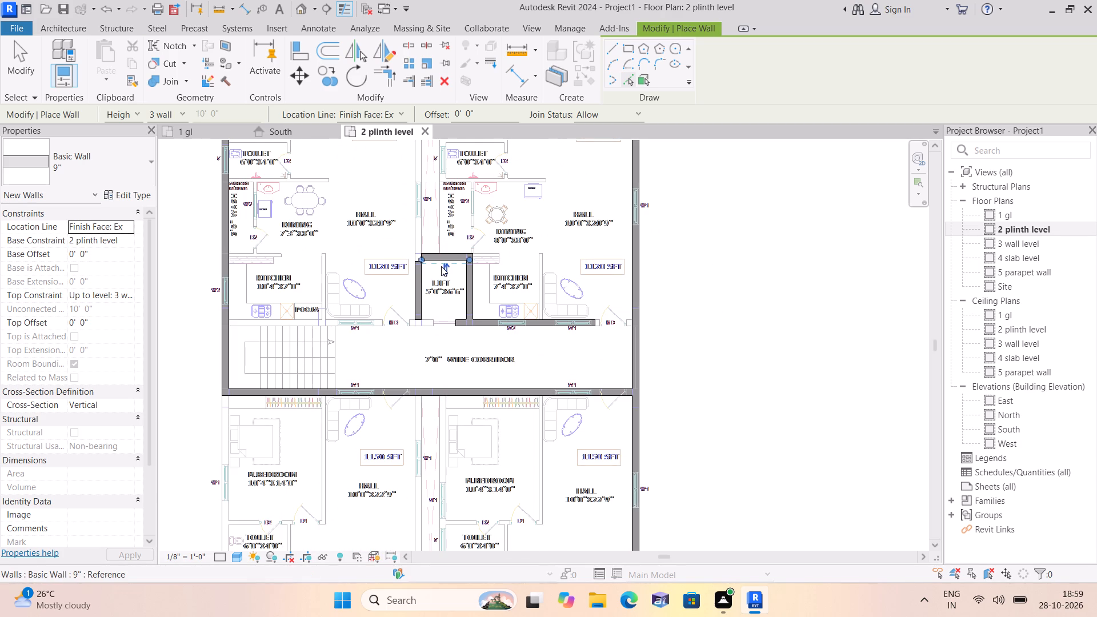
Place a 9" wall on the CAD line along the south side of the southwest apartment's kitchen.
scroll(442, 268, "down", 1)
scroll(423, 322, "up", 1)
scroll(409, 338, "down", 1)
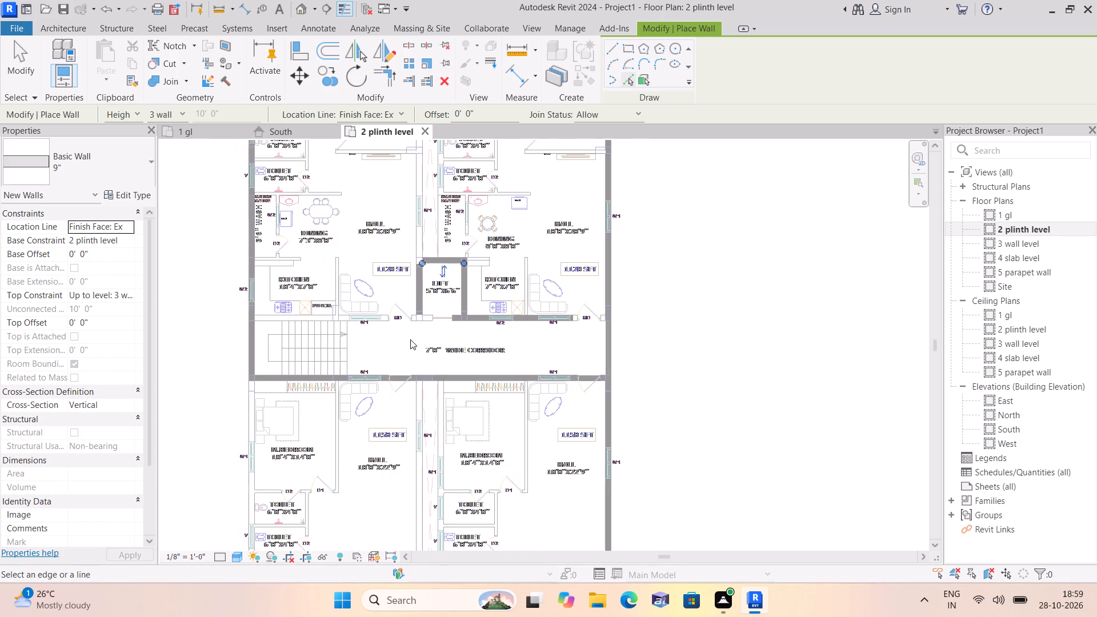
scroll(410, 339, "down", 1)
middle_click_drag(430, 392, 447, 311)
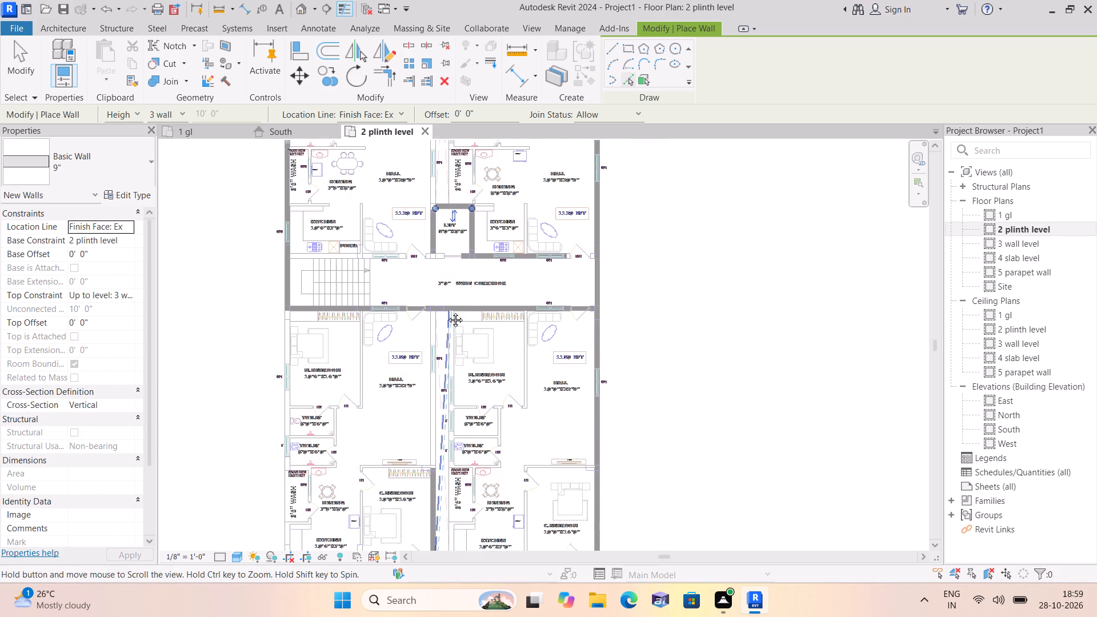
middle_click_drag(447, 311, 448, 303)
scroll(434, 371, "up", 2)
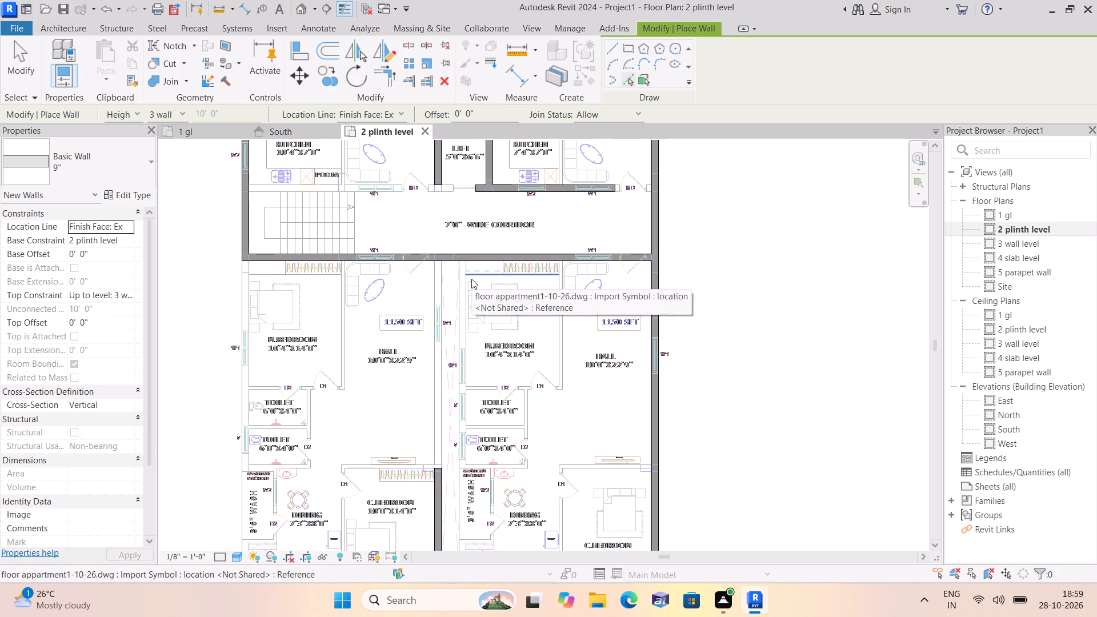
scroll(461, 277, "up", 2)
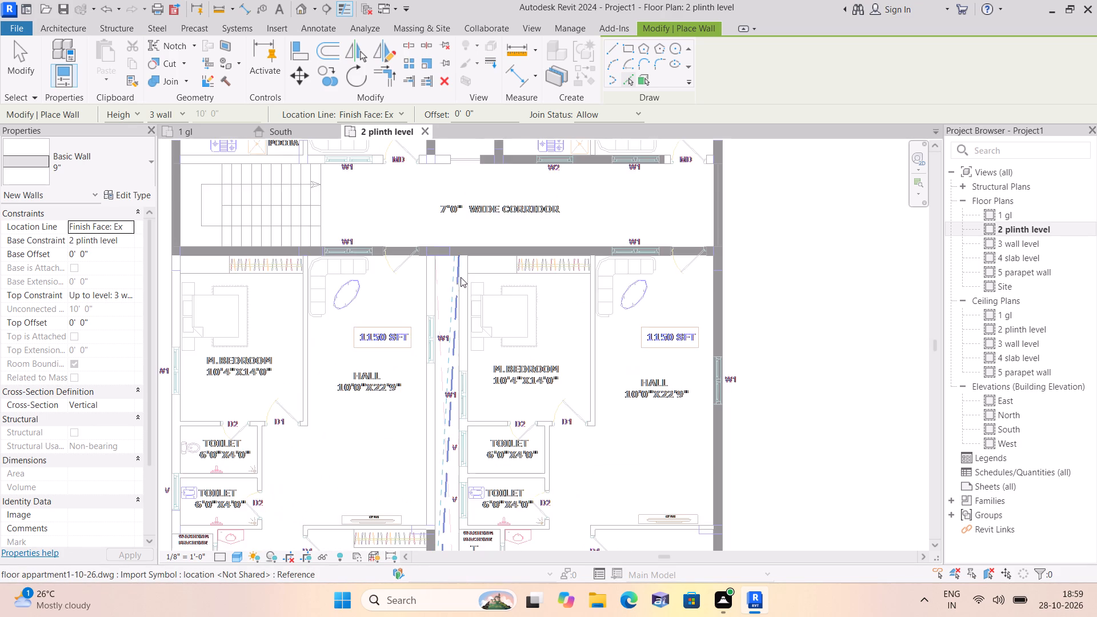
scroll(470, 285, "up", 2)
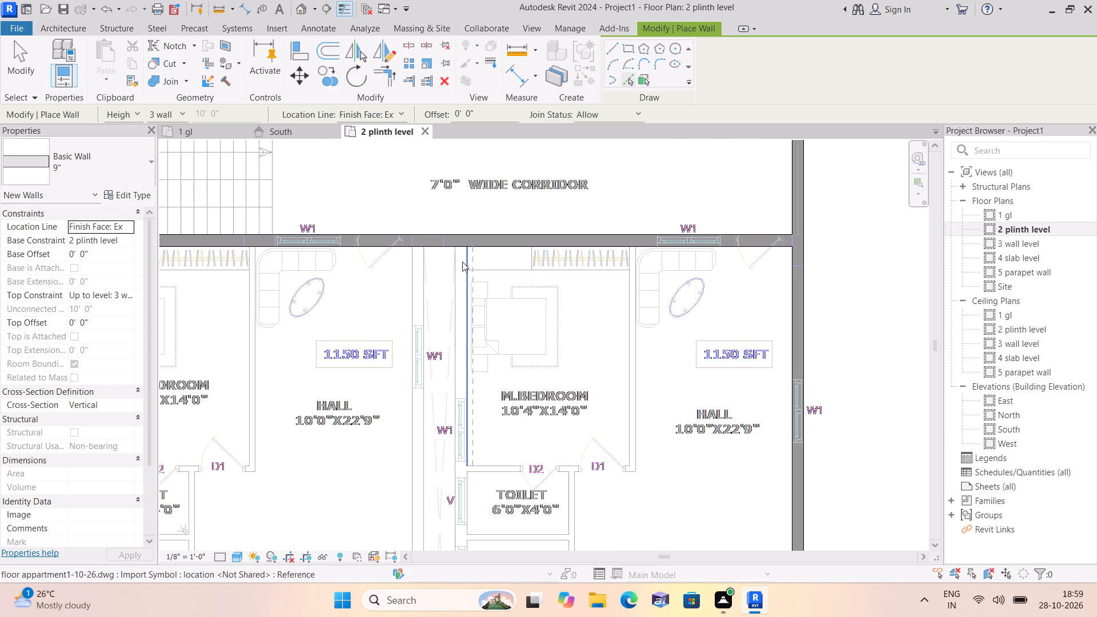
scroll(498, 293, "down", 3)
scroll(564, 303, "down", 1)
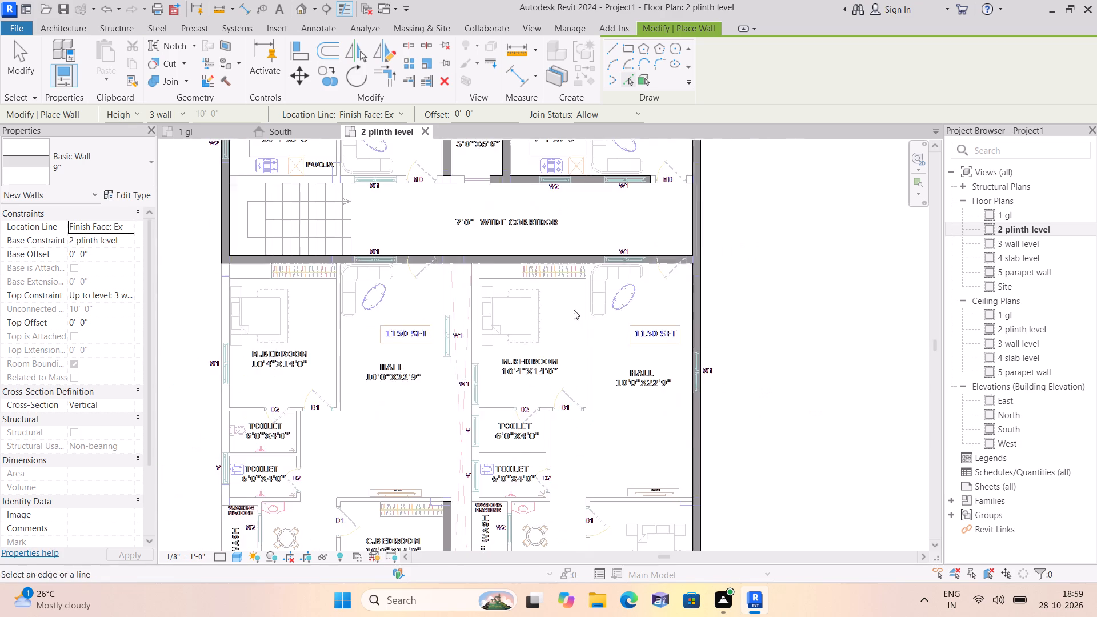
scroll(574, 310, "down", 1)
middle_click_drag(591, 355, 596, 148)
scroll(385, 372, "up", 6)
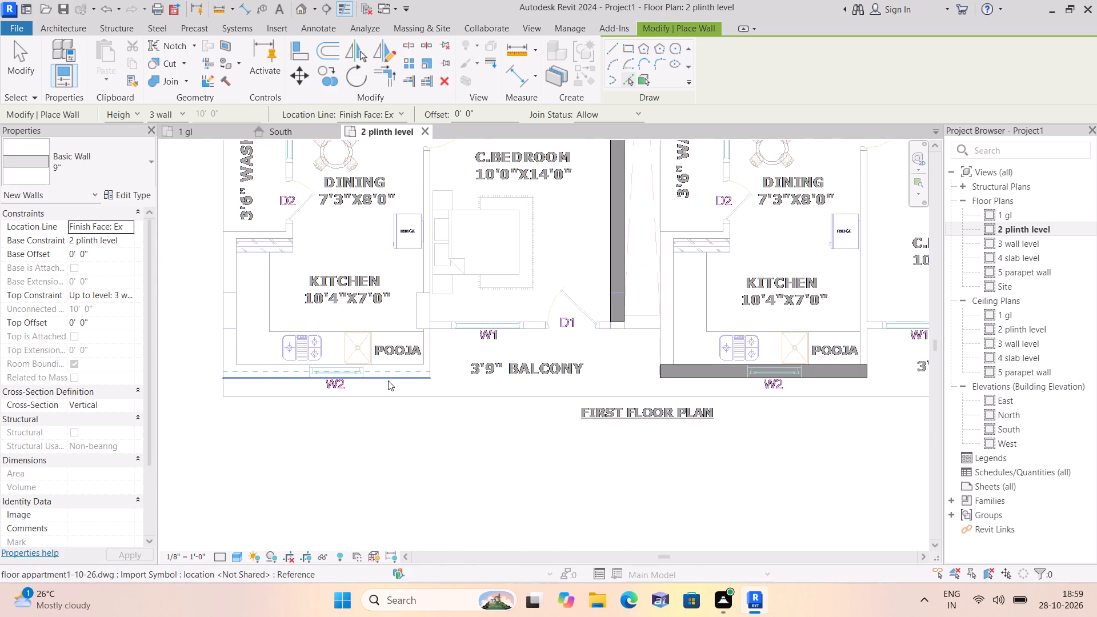
left_click(388, 380)
Place a 9" wall on the CAD line along the west side of the southeast apartment's M.Bedroom.
scroll(409, 387, "down", 2)
middle_click_drag(638, 444, 525, 454)
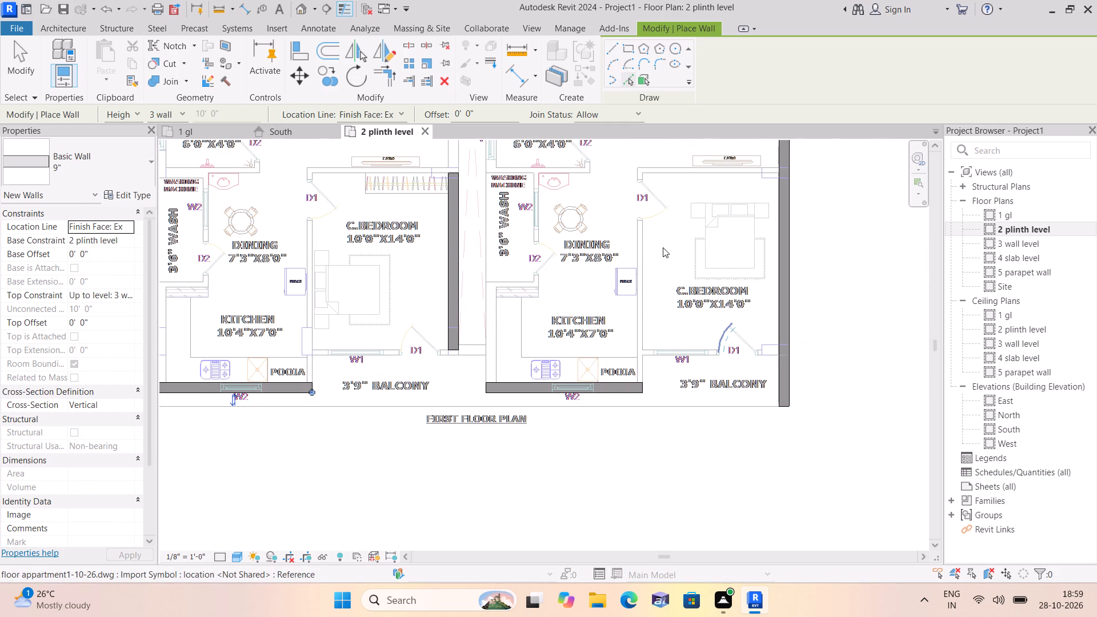
scroll(659, 246, "down", 1)
middle_click_drag(659, 246, 686, 437)
middle_click_drag(551, 222, 578, 331)
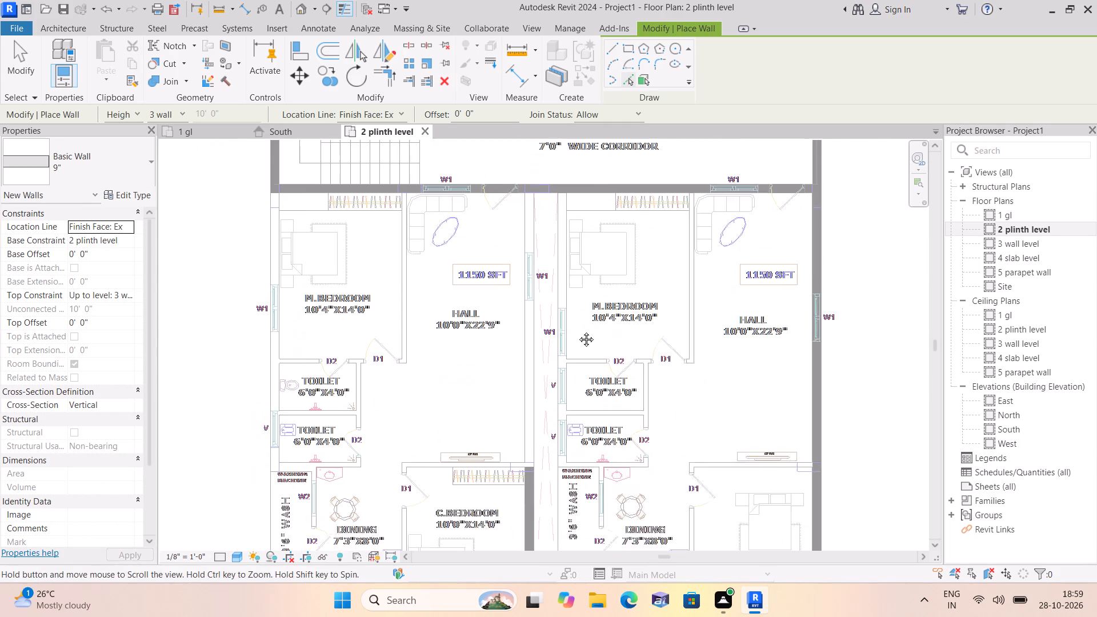
middle_click_drag(578, 331, 581, 352)
scroll(591, 352, "up", 1)
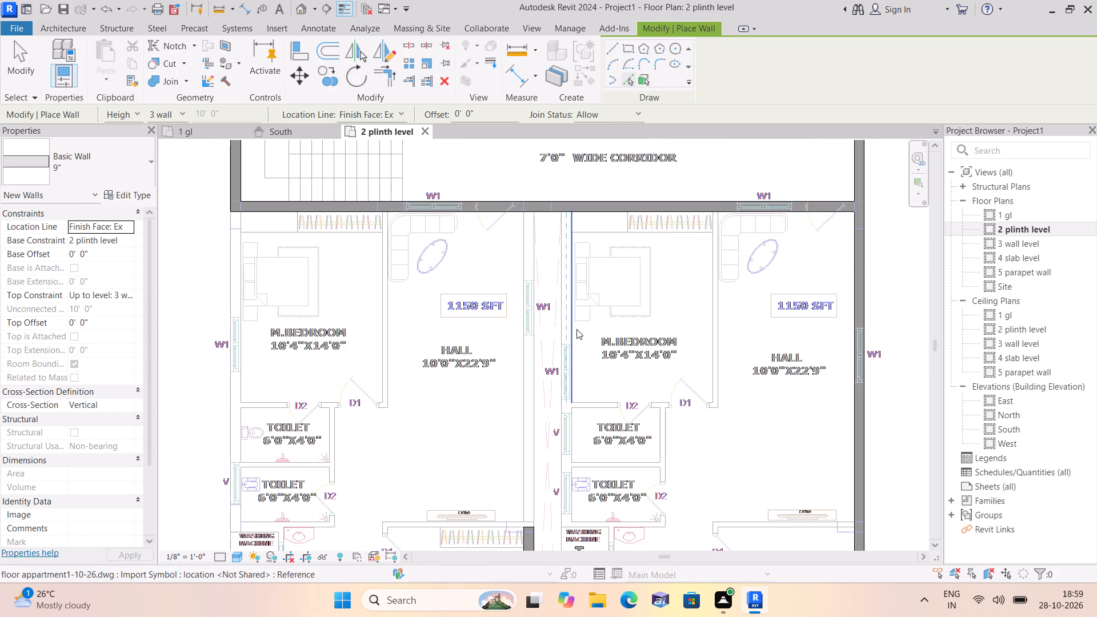
left_click(576, 329)
scroll(577, 336, "down", 1)
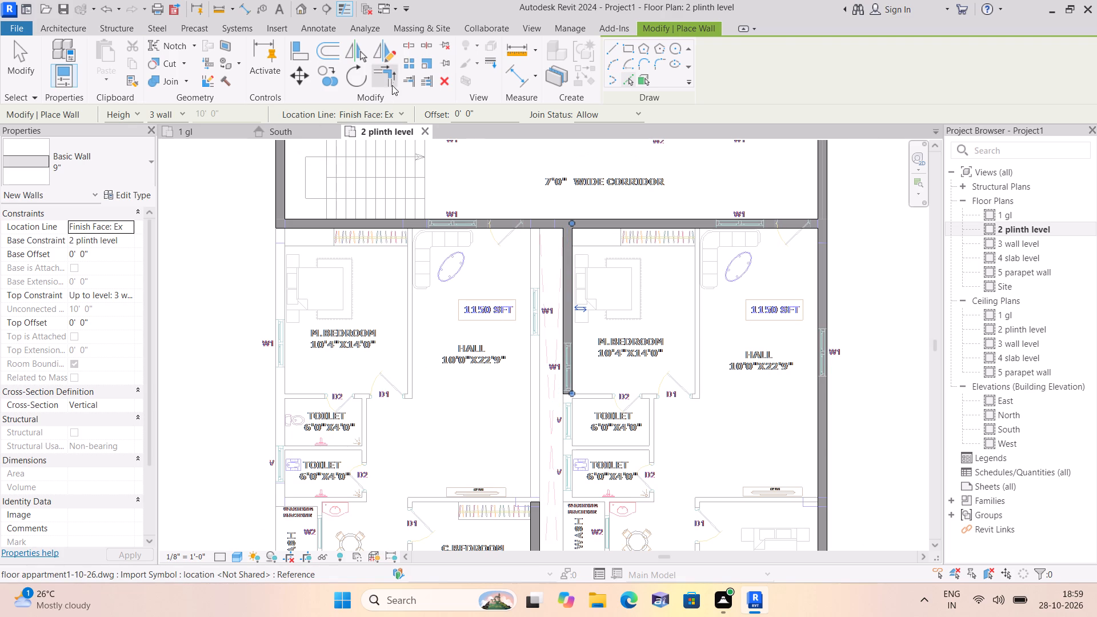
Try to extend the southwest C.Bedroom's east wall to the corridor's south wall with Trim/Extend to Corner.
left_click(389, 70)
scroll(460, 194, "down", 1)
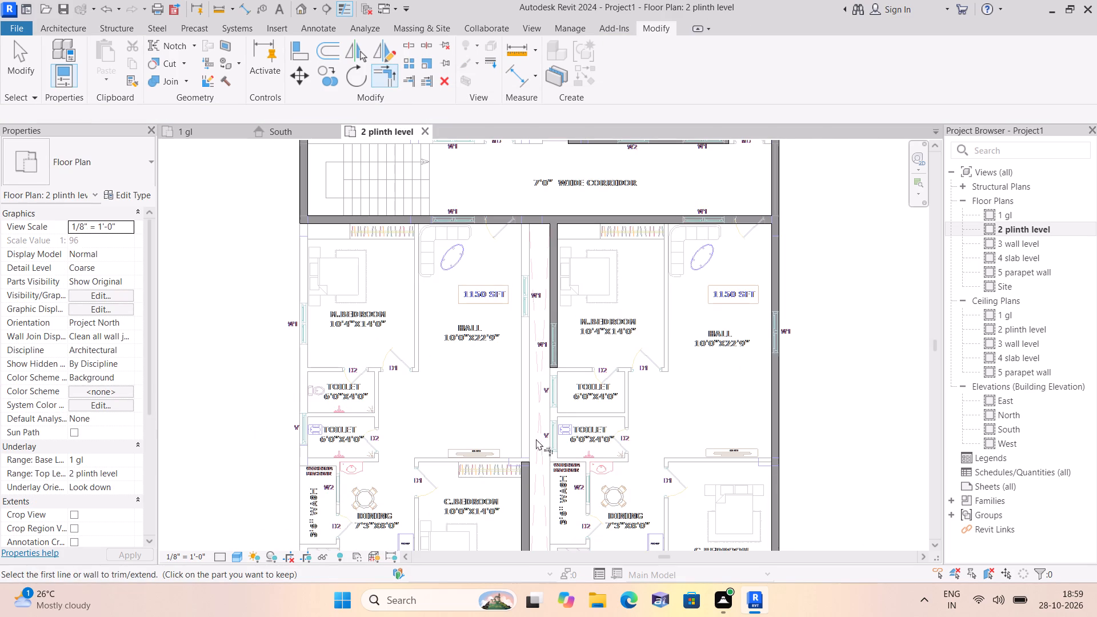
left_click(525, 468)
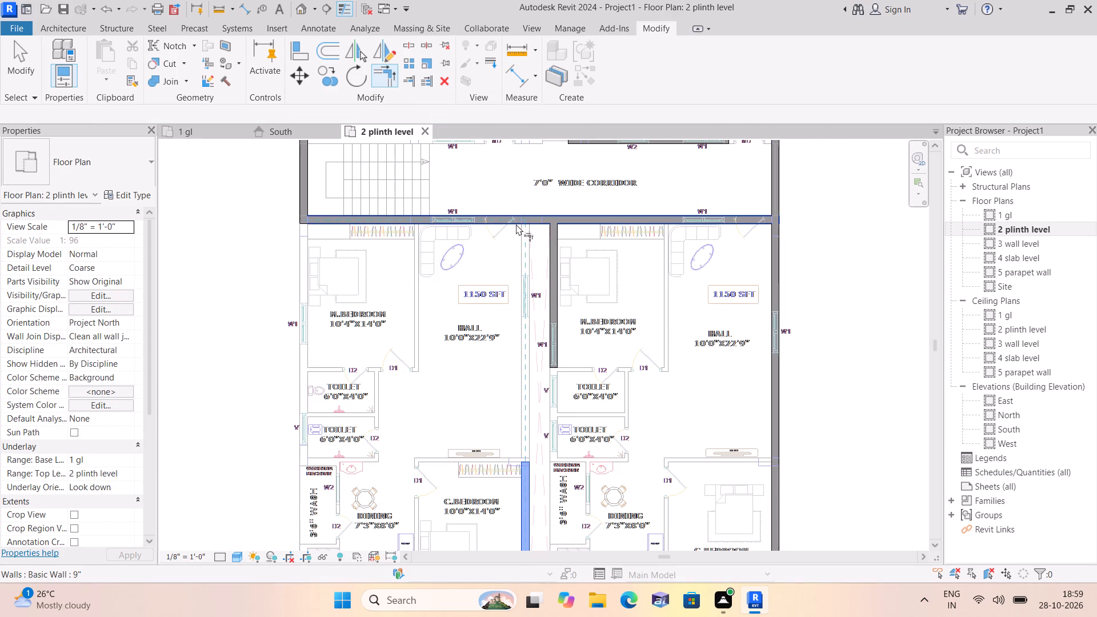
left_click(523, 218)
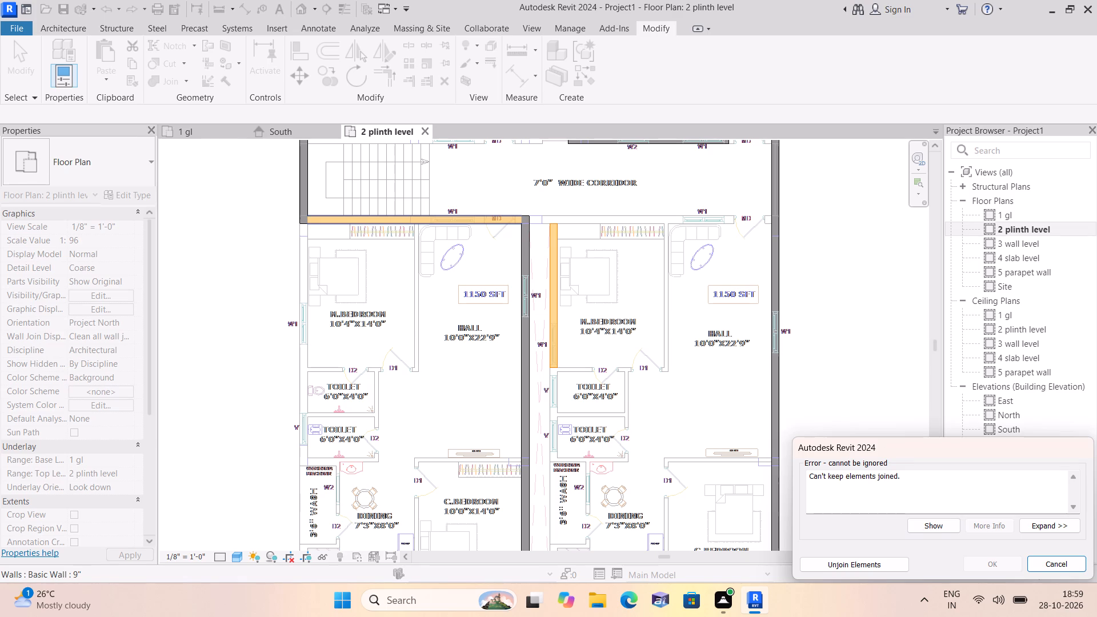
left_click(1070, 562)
Join the southeast apartment's west wall to its kitchen's south wall with Trim/Extend to Corner.
scroll(594, 386, "down", 1)
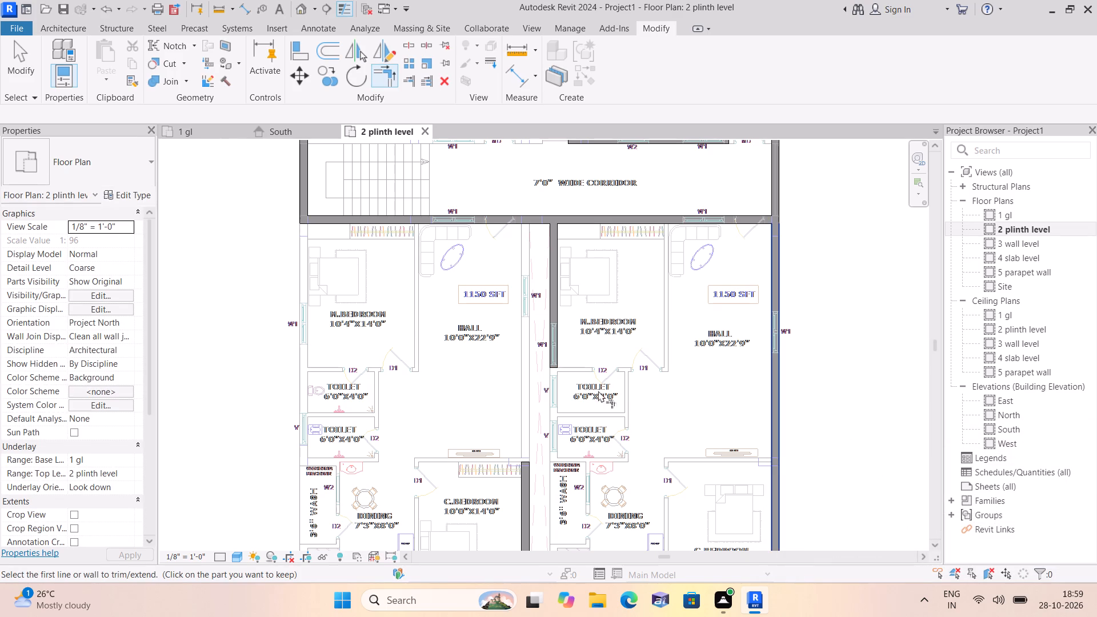
middle_click_drag(621, 417, 558, 267)
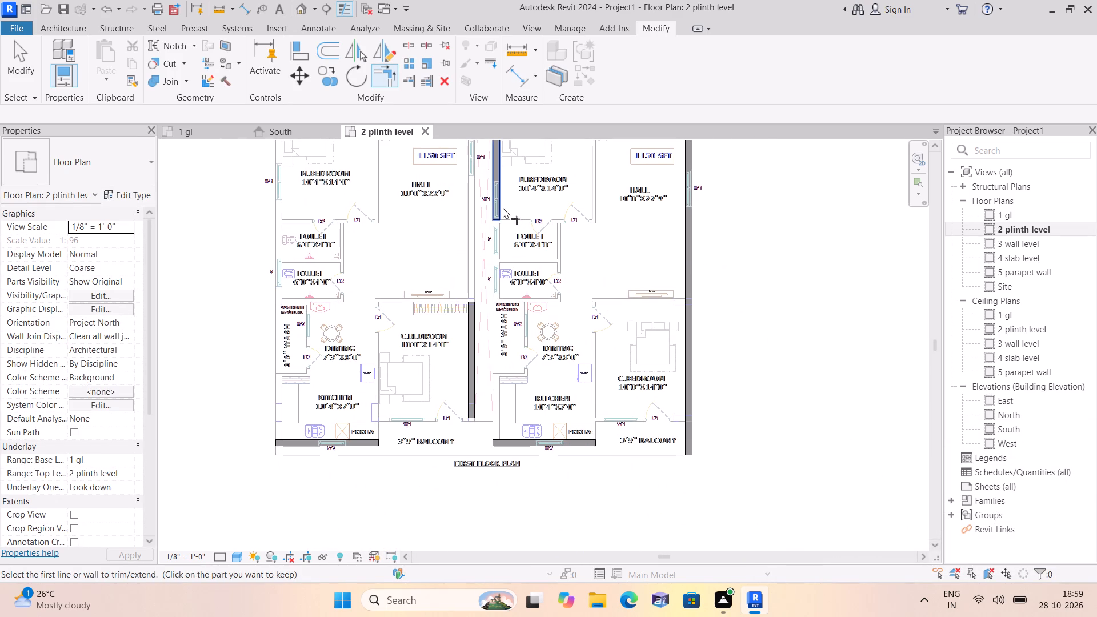
left_click(498, 207)
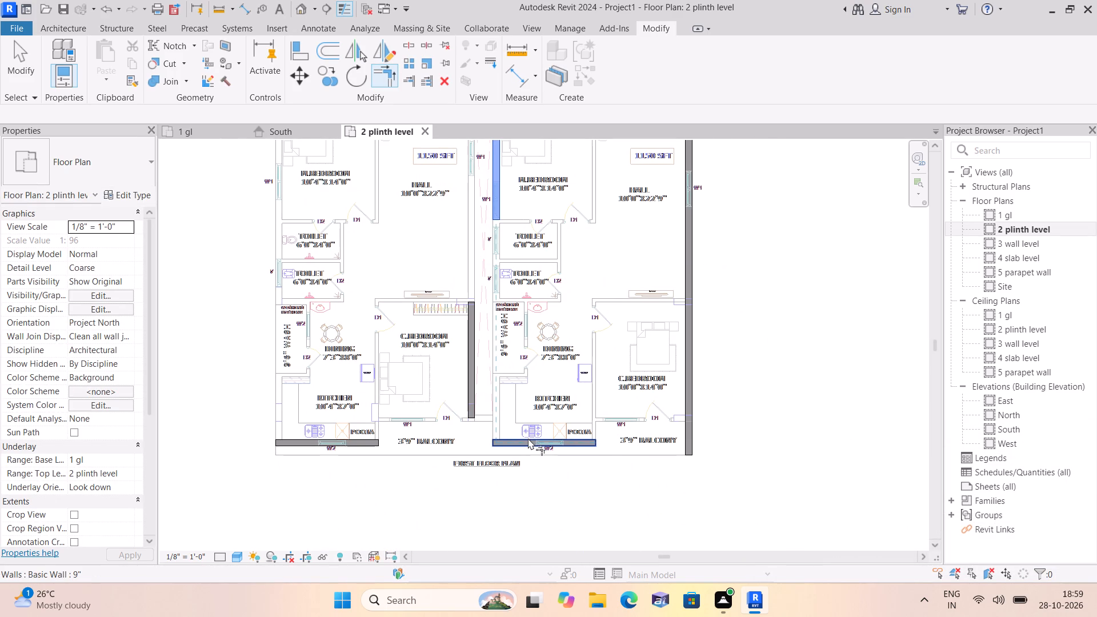
left_click(528, 438)
Extend the building's west outer wall south to the southwest kitchen's south wall with Trim/Extend to Corner.
scroll(539, 438, "down", 1)
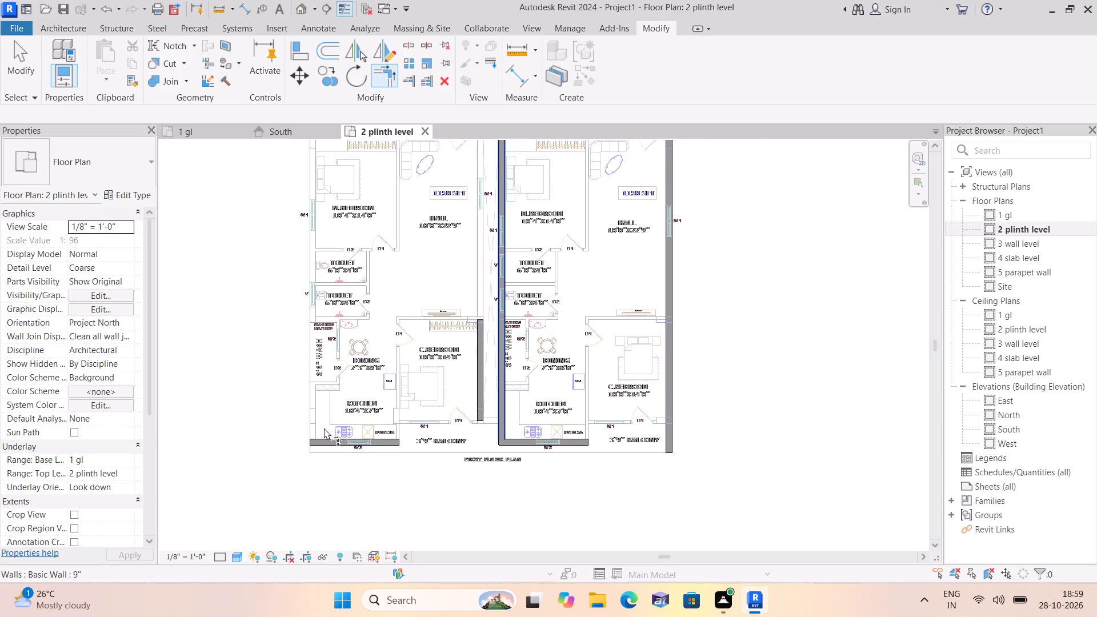
middle_click_drag(207, 354, 294, 463)
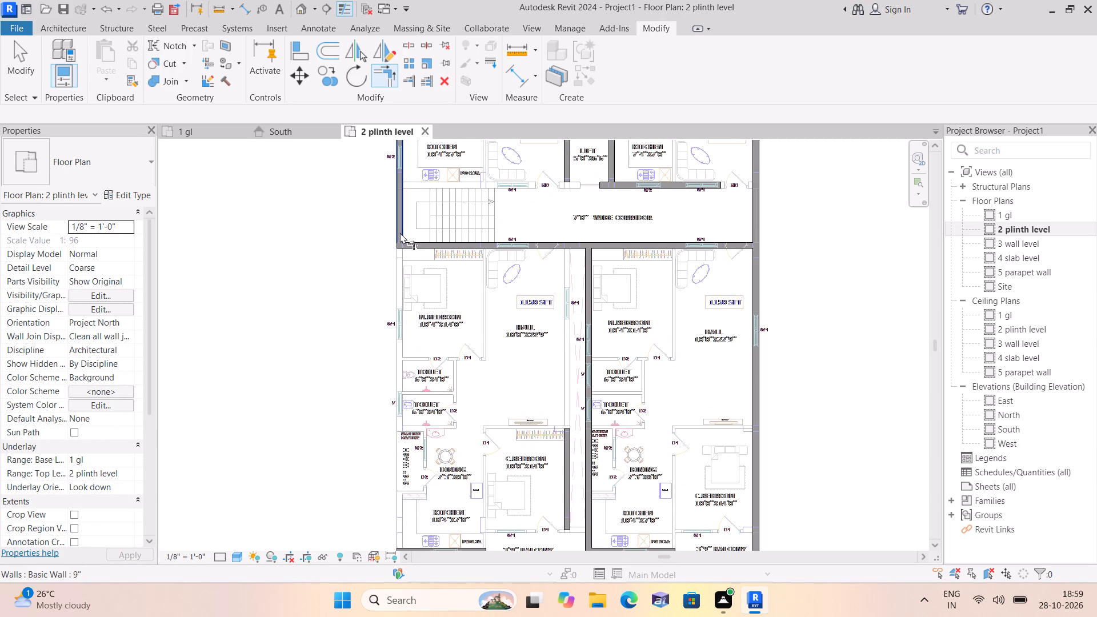
left_click(400, 232)
scroll(377, 426, "down", 1)
middle_click_drag(369, 428, 361, 318)
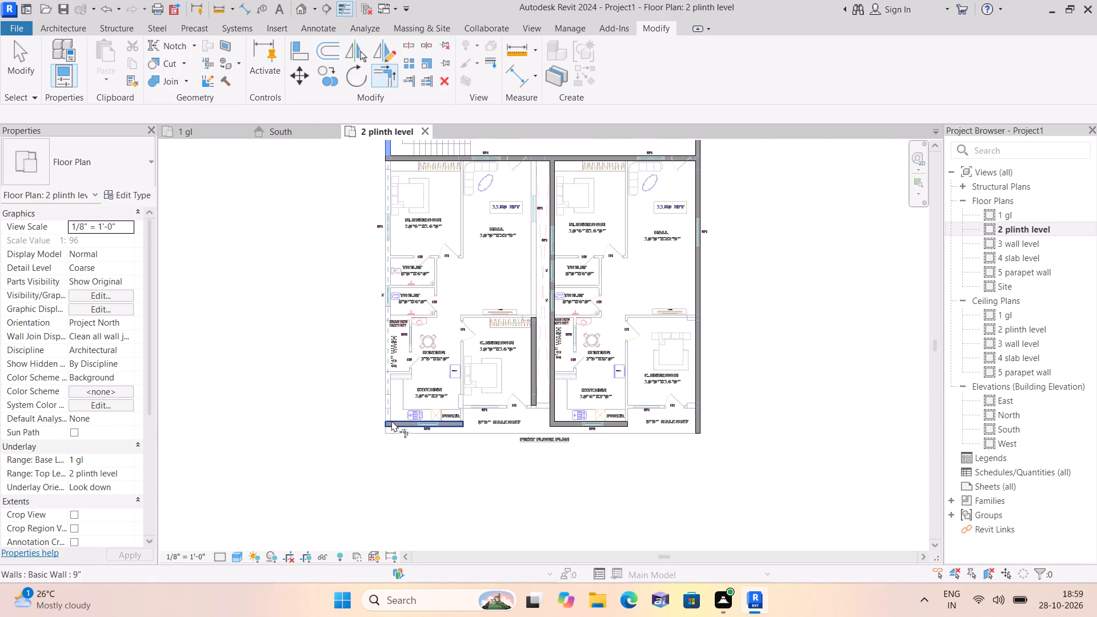
left_click(391, 420)
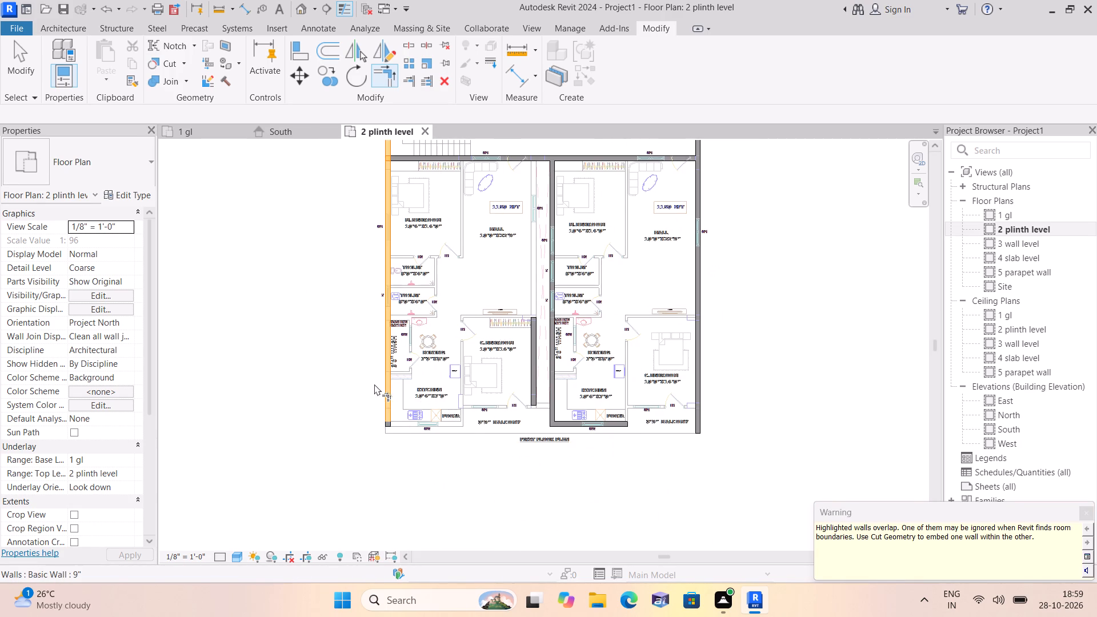
Extend the southeast kitchen's south wall west to the building's west outer wall, forming a corner.
middle_click_drag(354, 350, 398, 447)
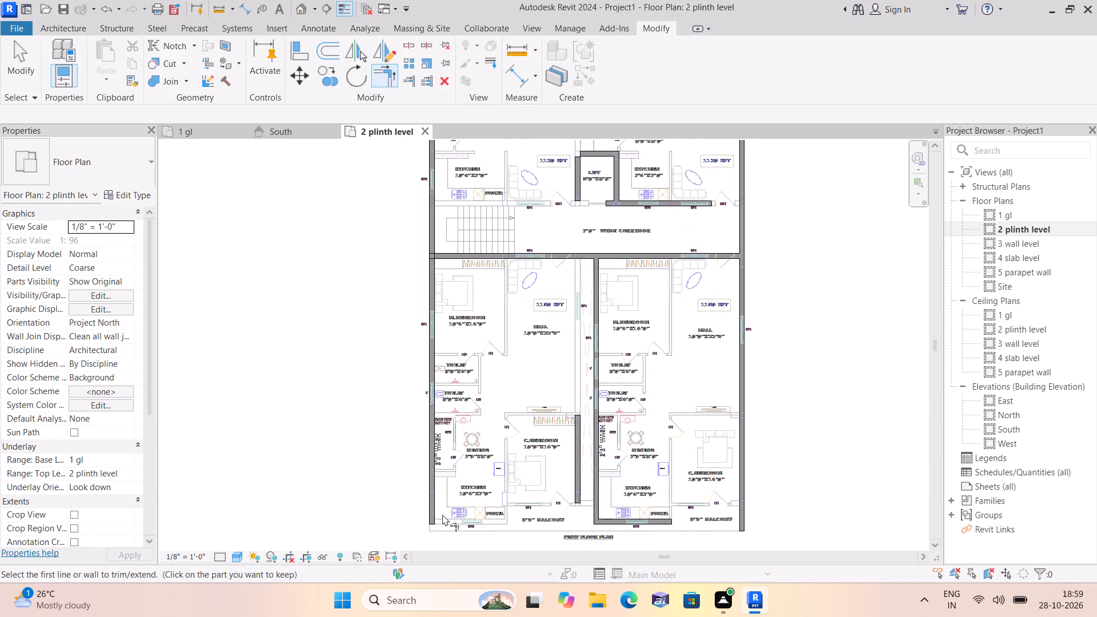
scroll(441, 526, "up", 2)
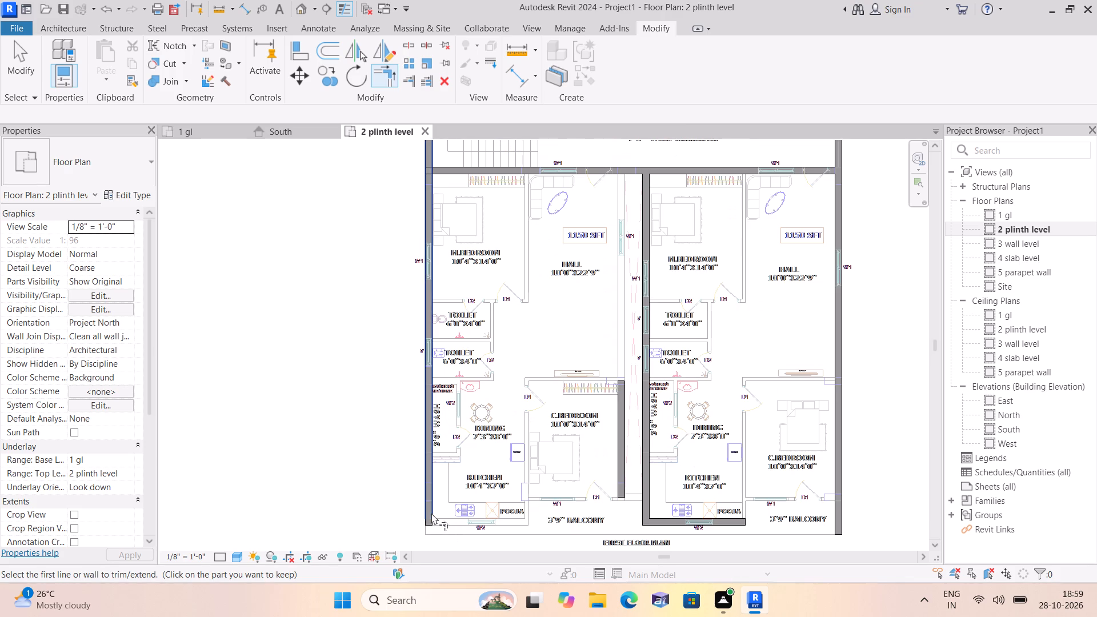
left_click(431, 512)
left_click(655, 520)
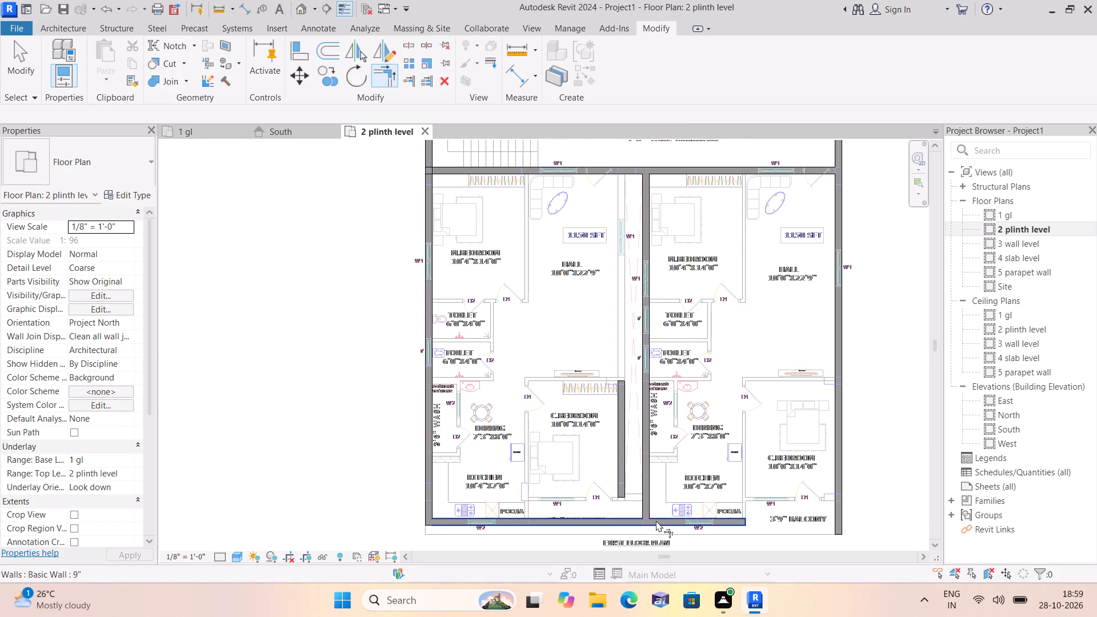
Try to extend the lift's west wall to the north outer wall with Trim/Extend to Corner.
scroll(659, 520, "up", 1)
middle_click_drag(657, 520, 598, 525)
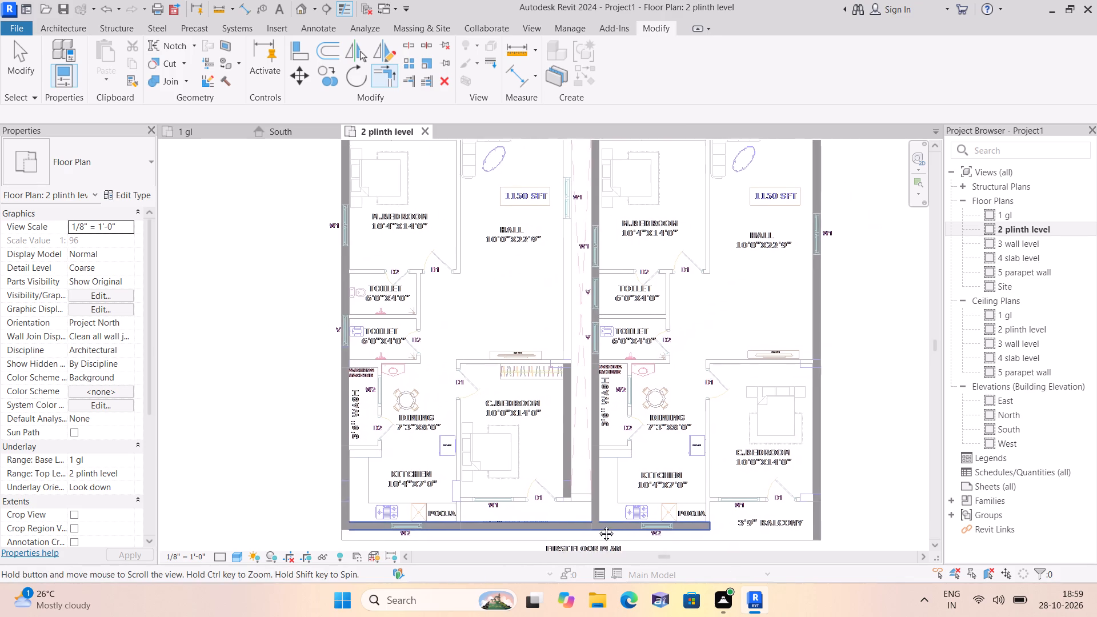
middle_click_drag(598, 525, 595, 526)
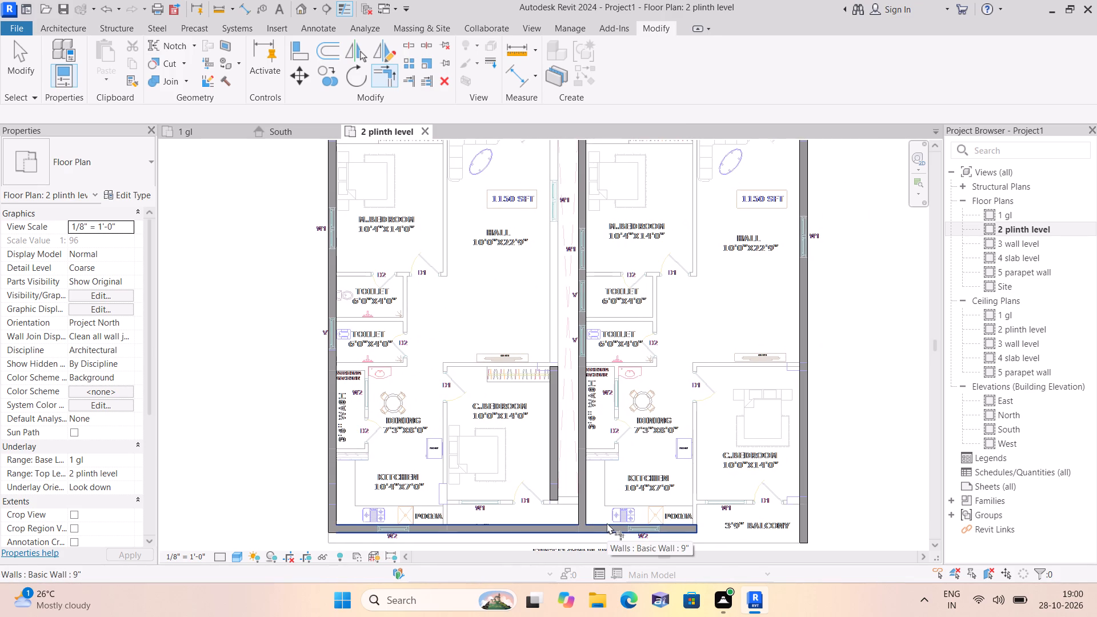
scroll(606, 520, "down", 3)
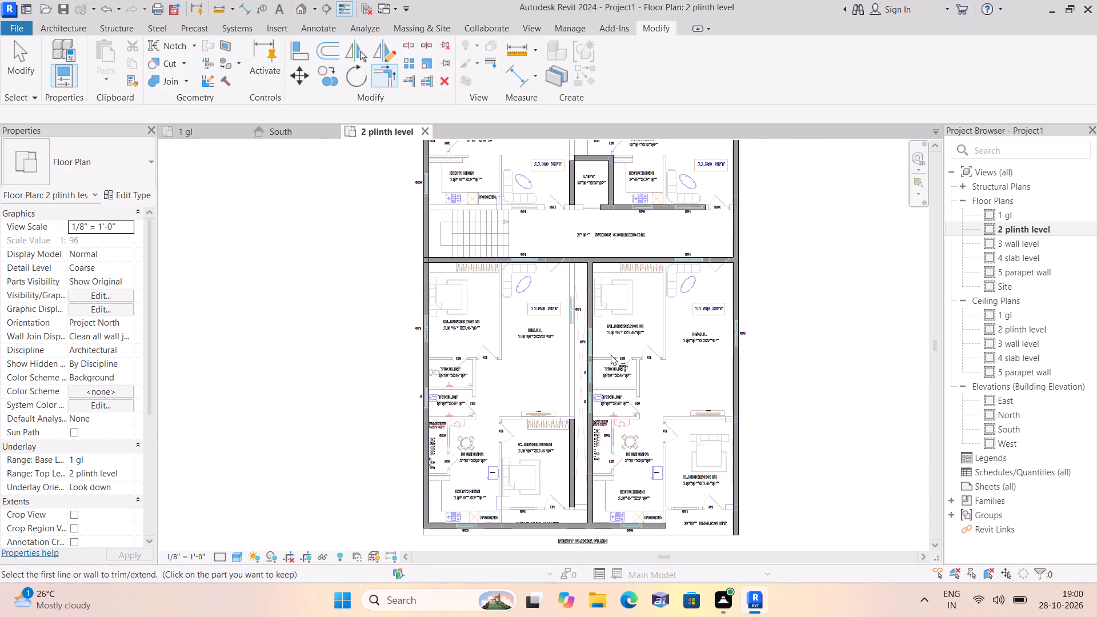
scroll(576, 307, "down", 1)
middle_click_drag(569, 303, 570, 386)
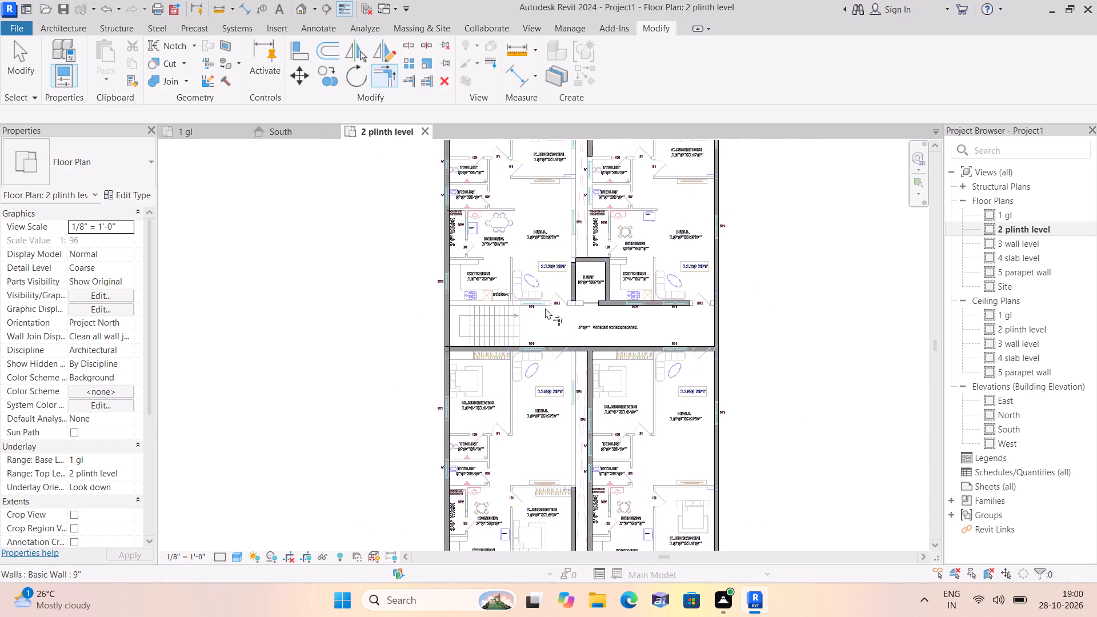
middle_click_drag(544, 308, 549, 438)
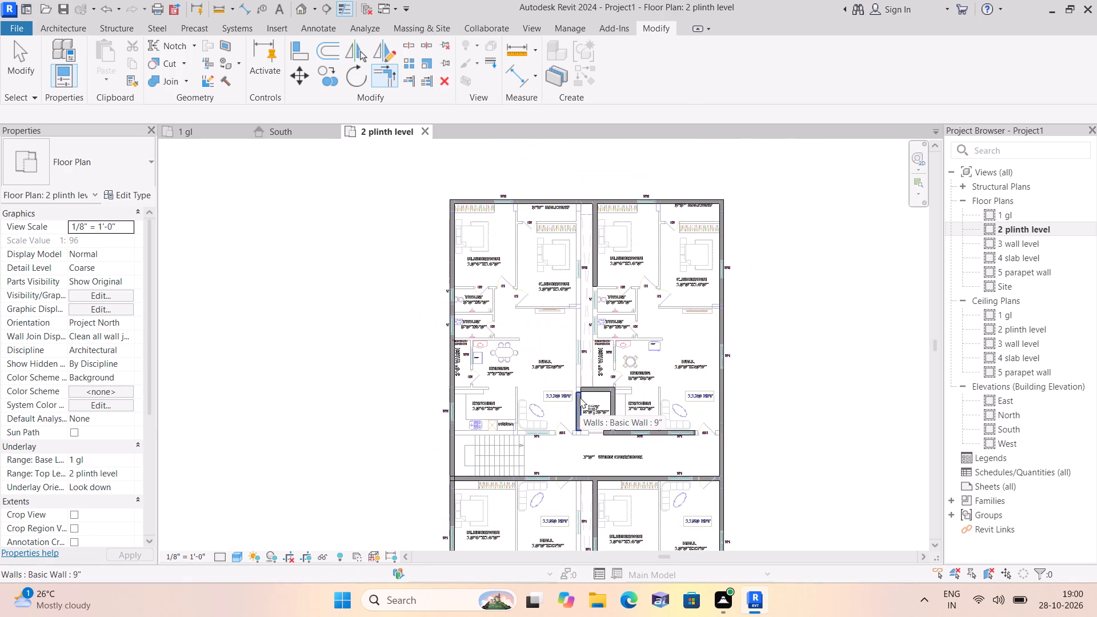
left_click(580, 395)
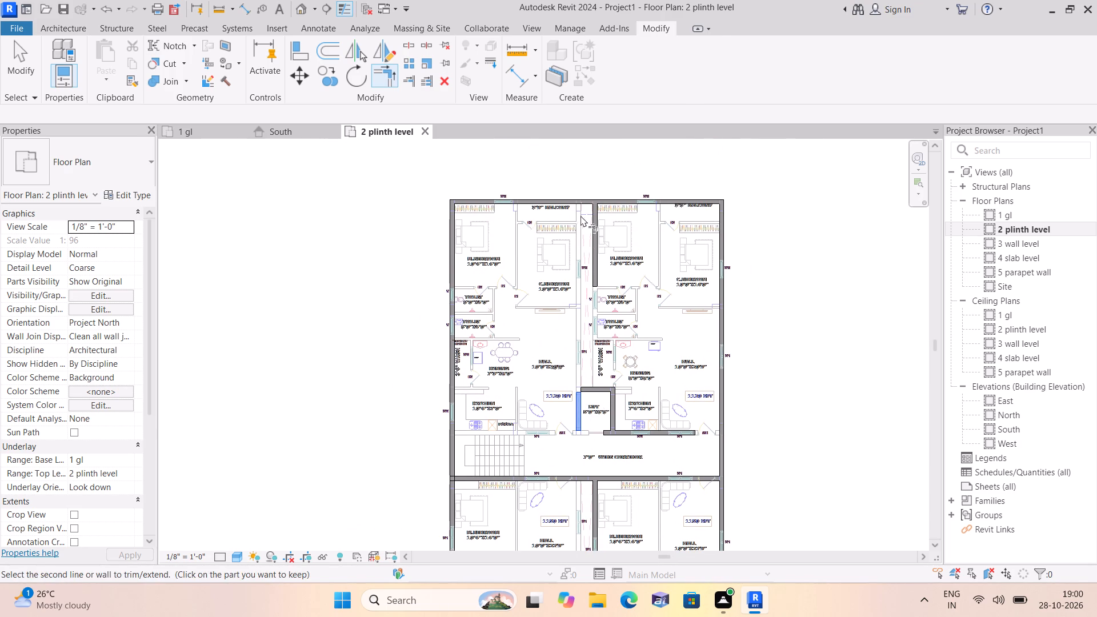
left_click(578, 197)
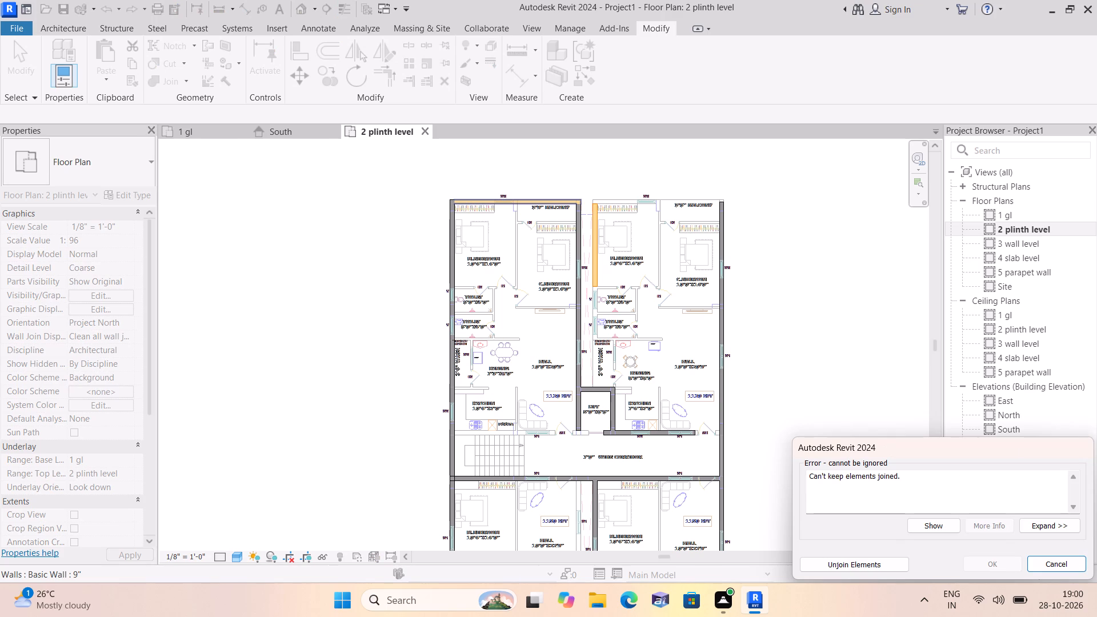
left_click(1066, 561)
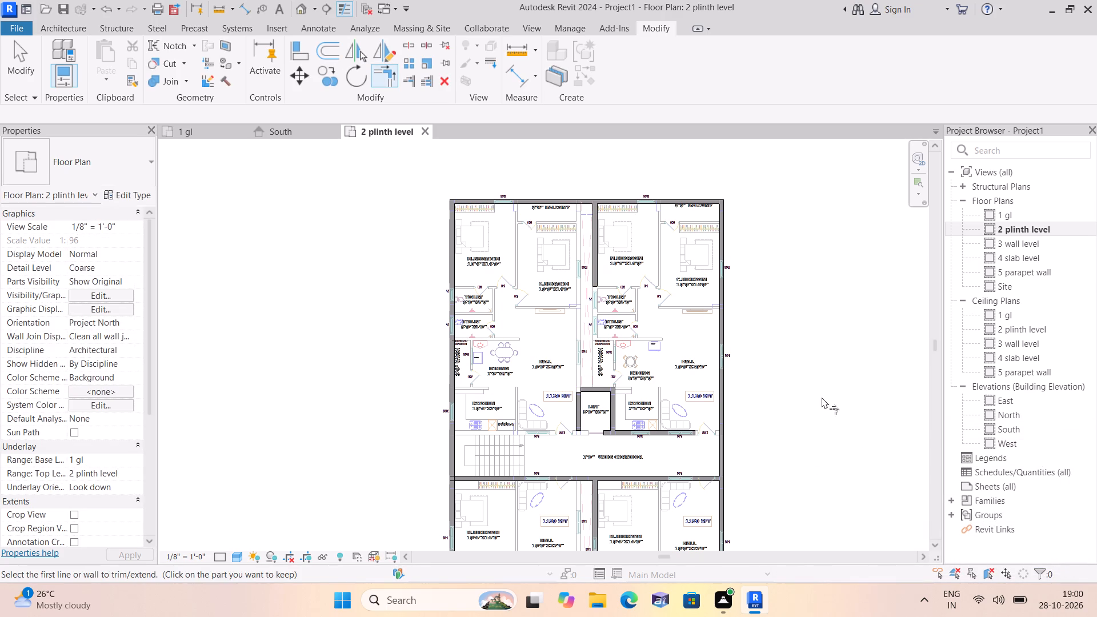
Extend the corridor's north wall west to the building's west outer wall with Trim/Extend to Corner.
middle_click_drag(807, 393, 723, 324)
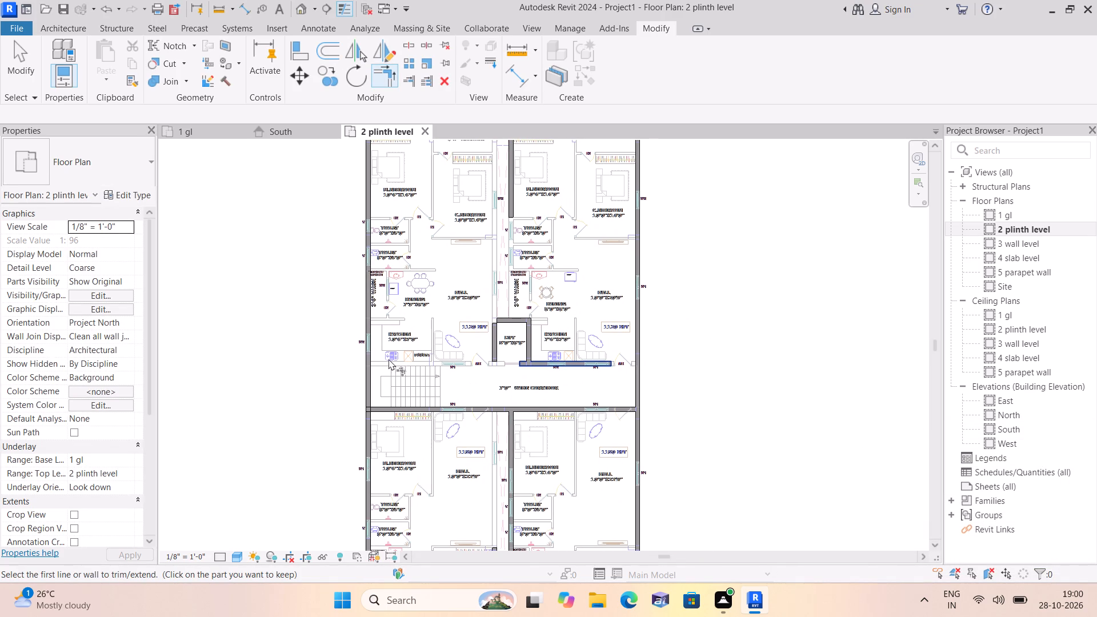
left_click(369, 358)
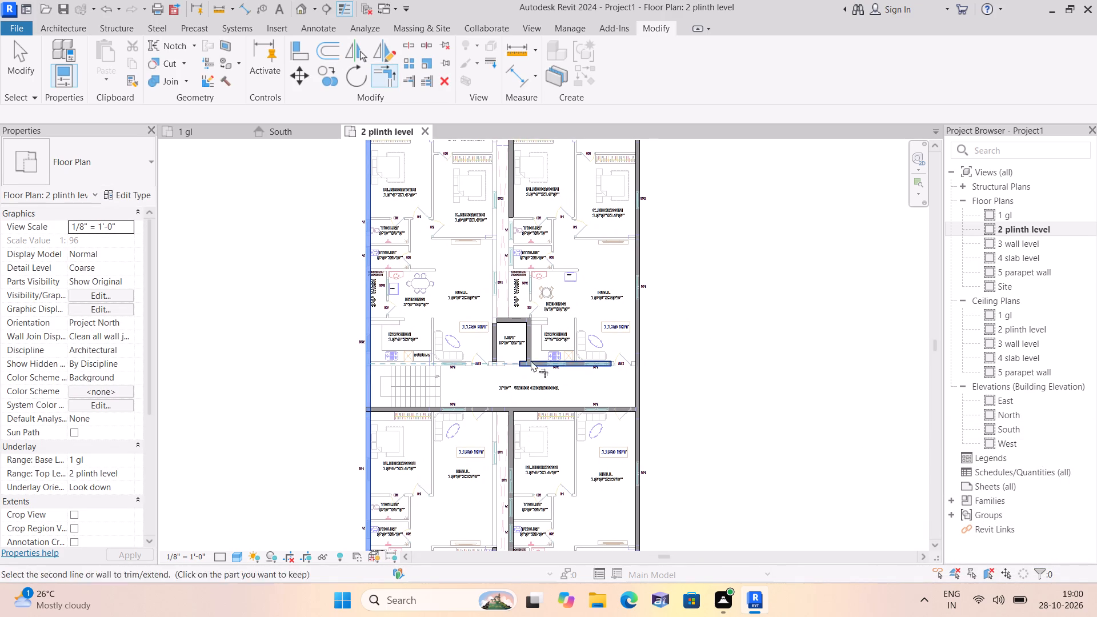
left_click(537, 362)
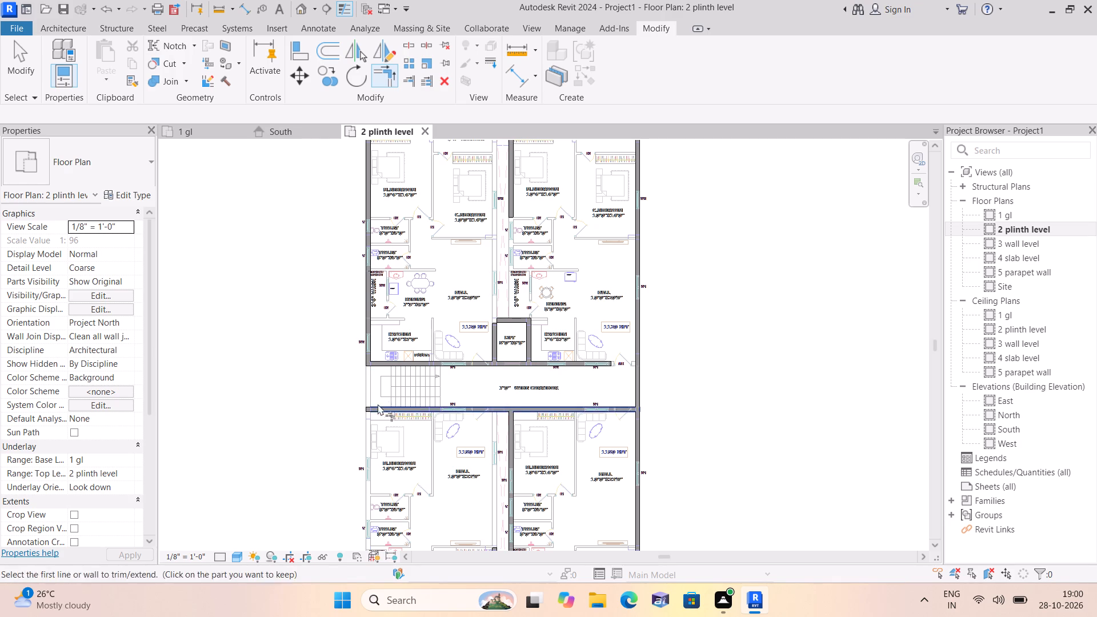
Extend the west outer wall to the corridor's south wall and on to the kitchens' south wall with Trim/Extend to Corner.
left_click(371, 355)
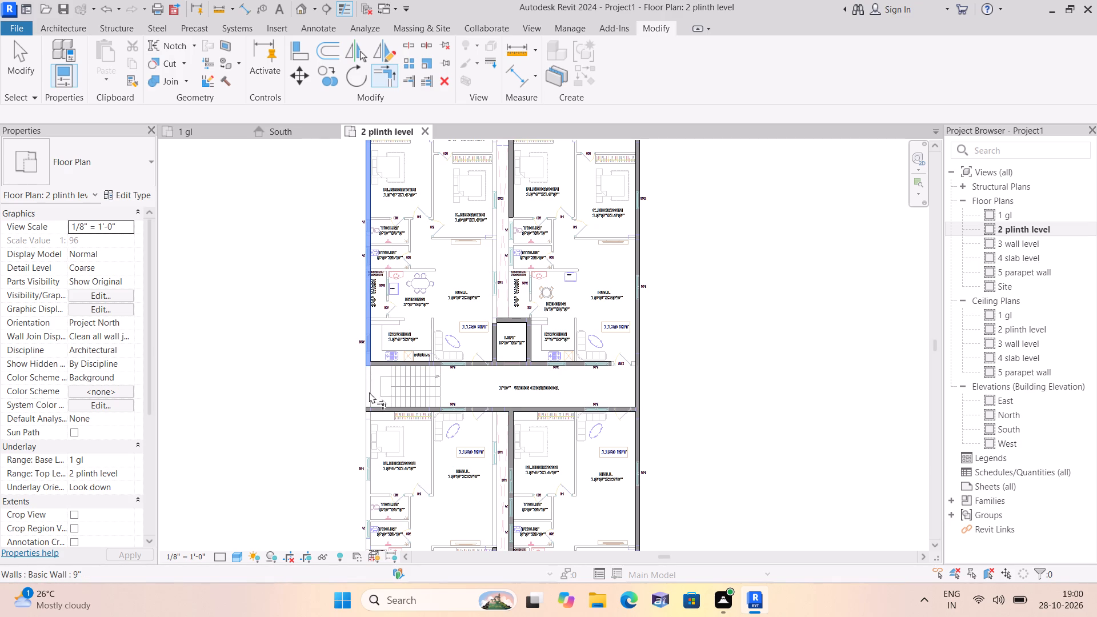
left_click(371, 406)
middle_click_drag(482, 415, 489, 347)
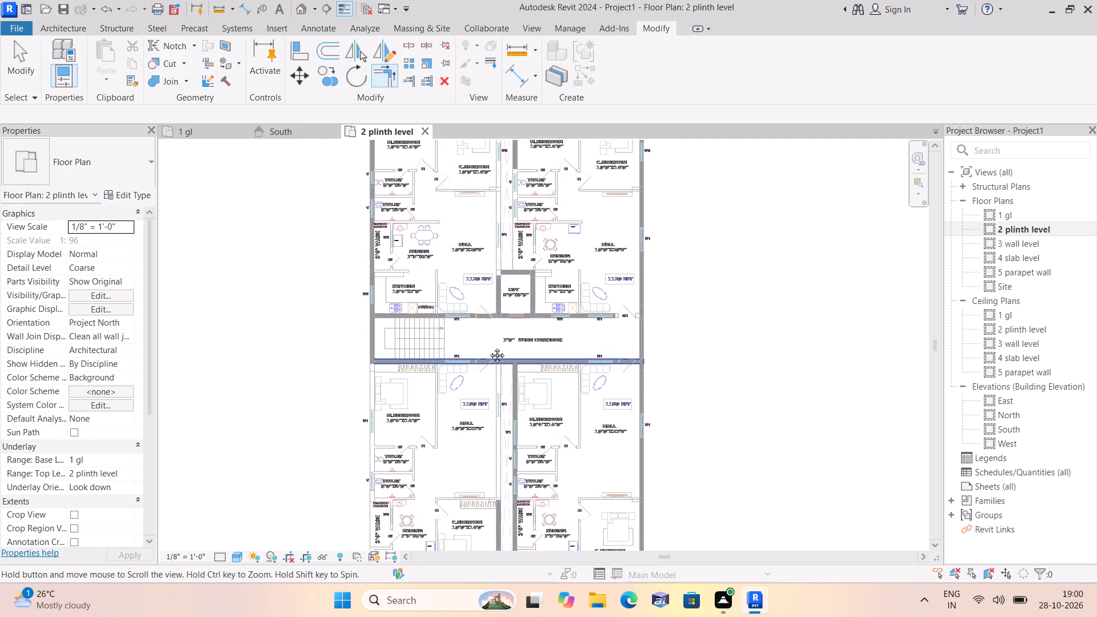
middle_click_drag(489, 347, 489, 317)
scroll(491, 306, "down", 1)
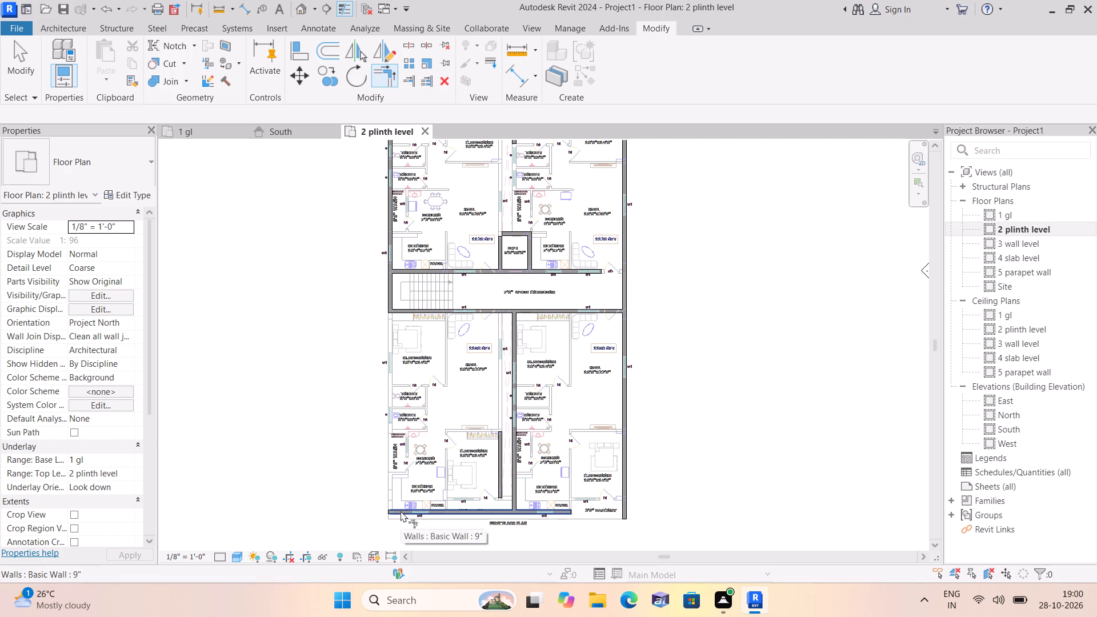
left_click(401, 511)
left_click(391, 303)
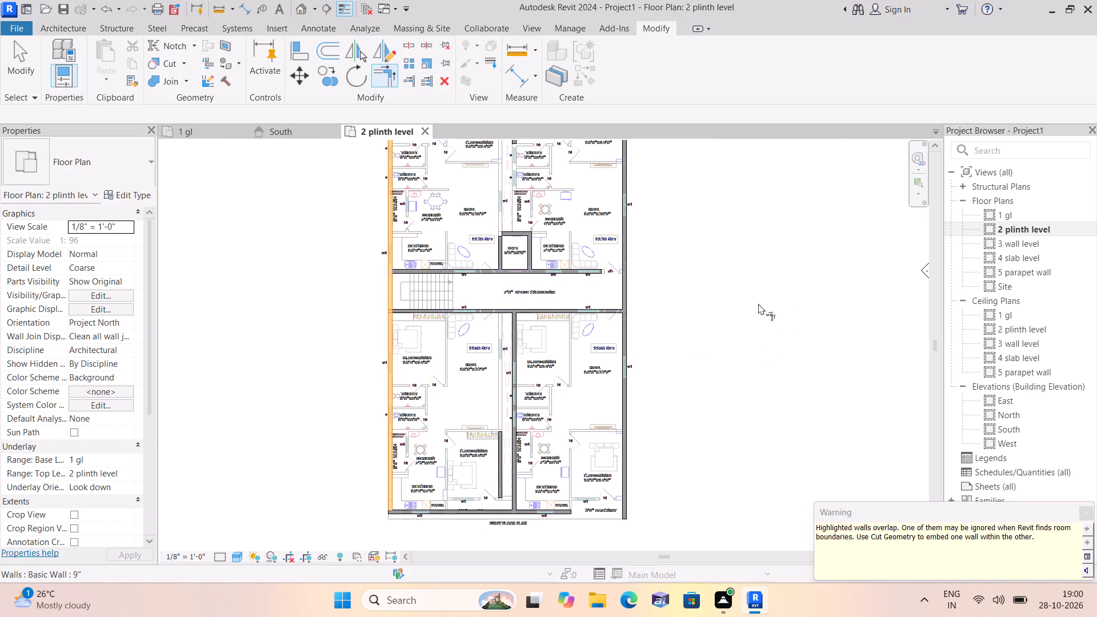
key("Escape")
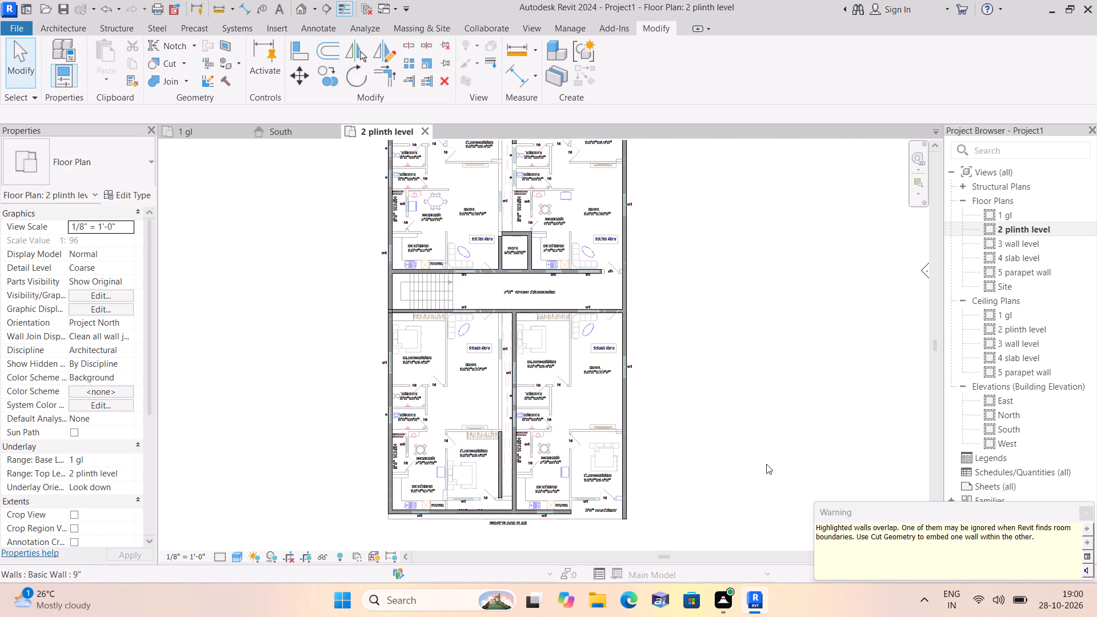
scroll(763, 462, "down", 1)
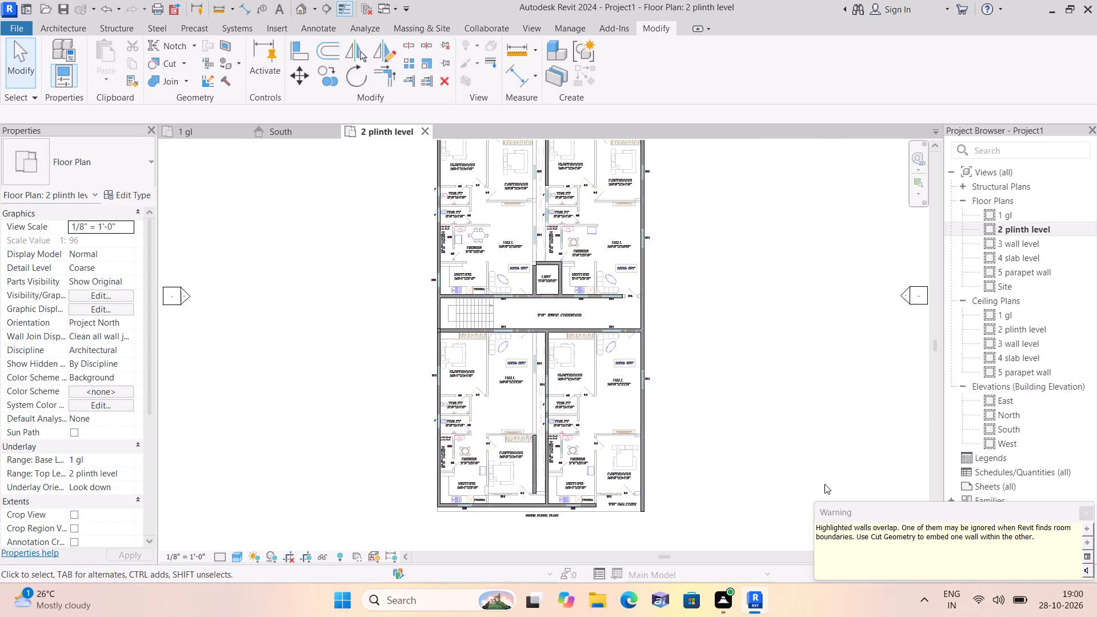
key("Escape")
key("Escape")
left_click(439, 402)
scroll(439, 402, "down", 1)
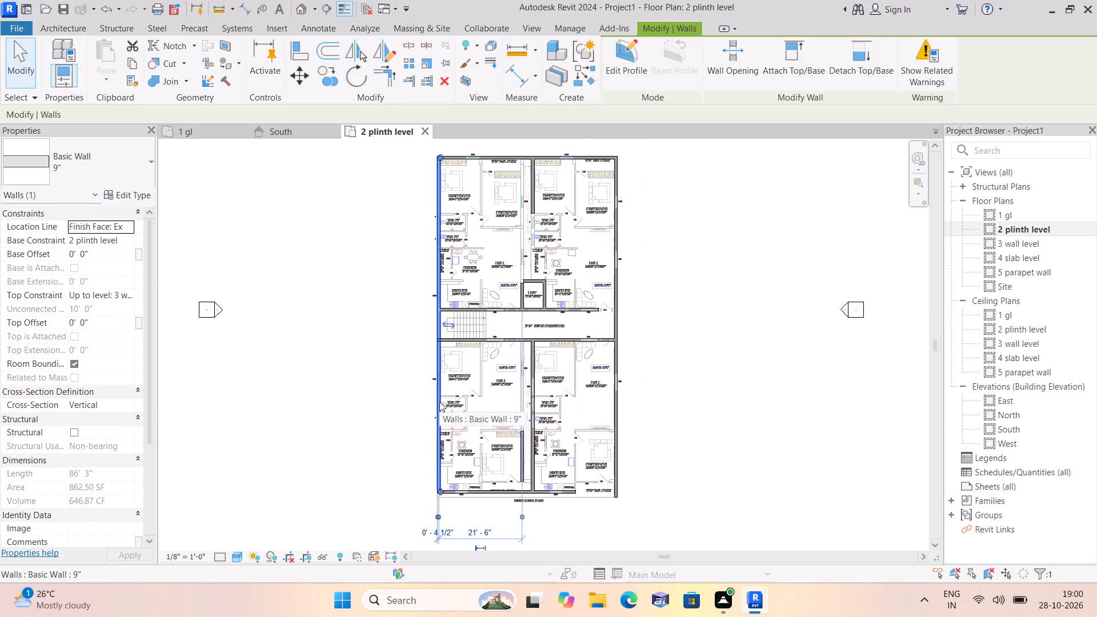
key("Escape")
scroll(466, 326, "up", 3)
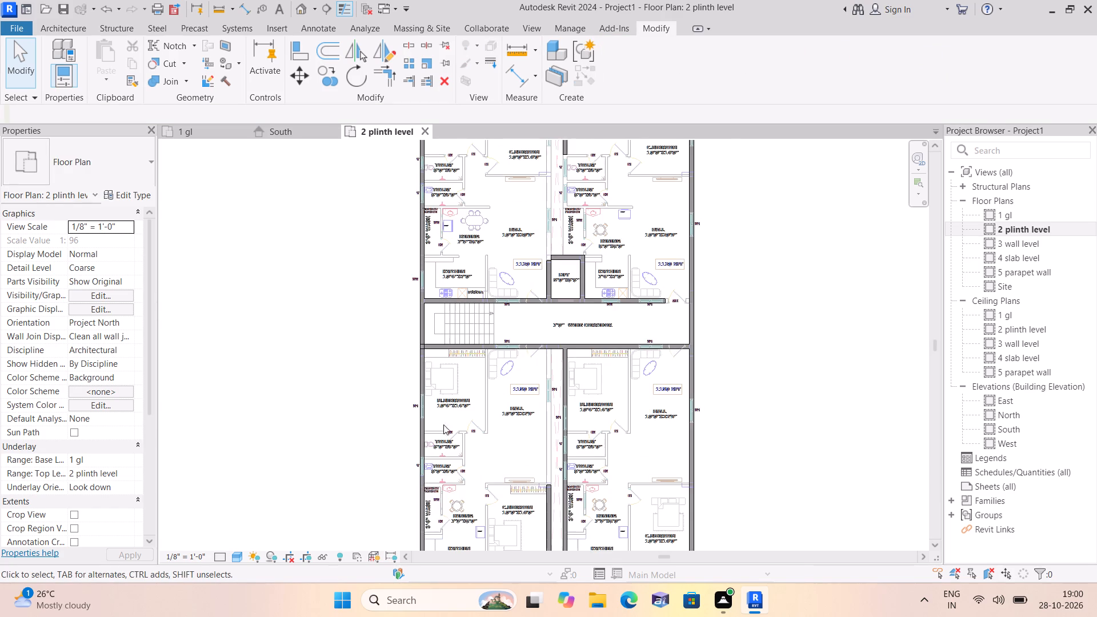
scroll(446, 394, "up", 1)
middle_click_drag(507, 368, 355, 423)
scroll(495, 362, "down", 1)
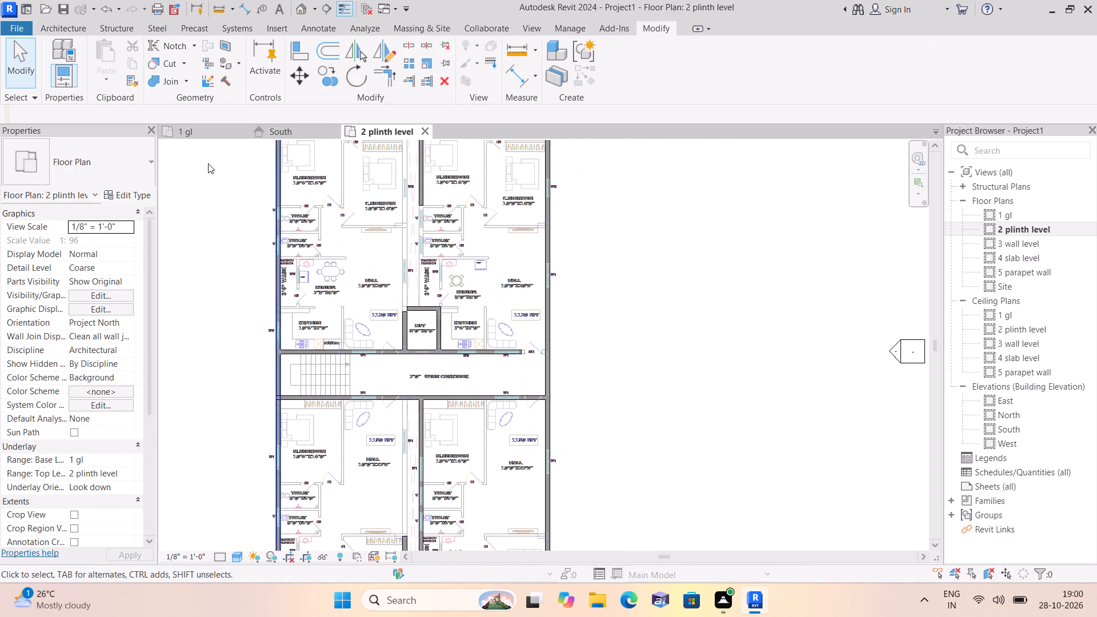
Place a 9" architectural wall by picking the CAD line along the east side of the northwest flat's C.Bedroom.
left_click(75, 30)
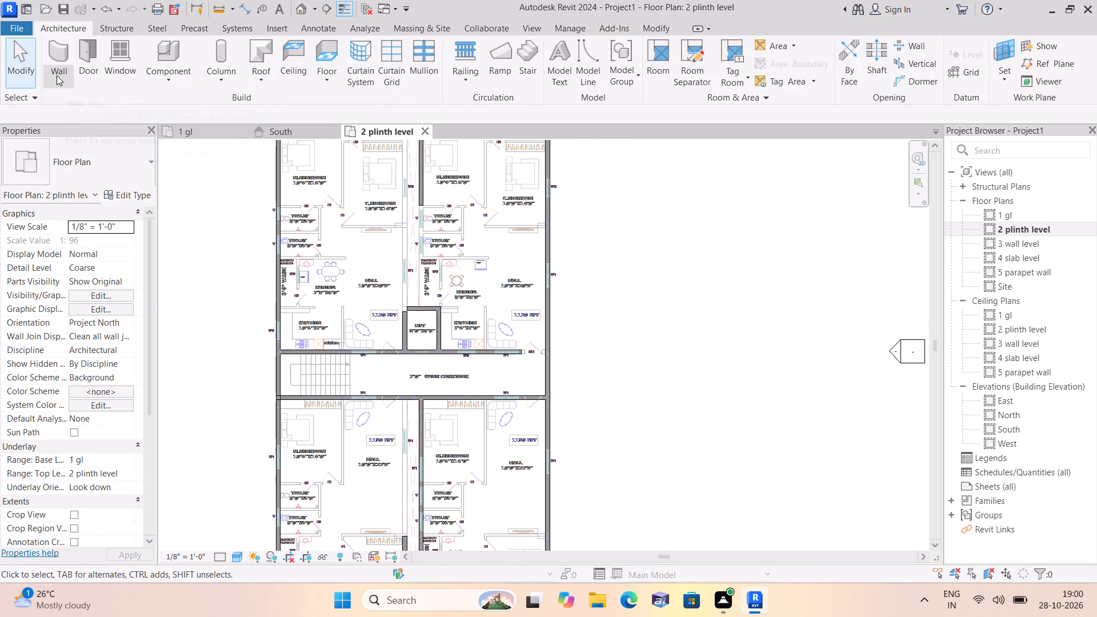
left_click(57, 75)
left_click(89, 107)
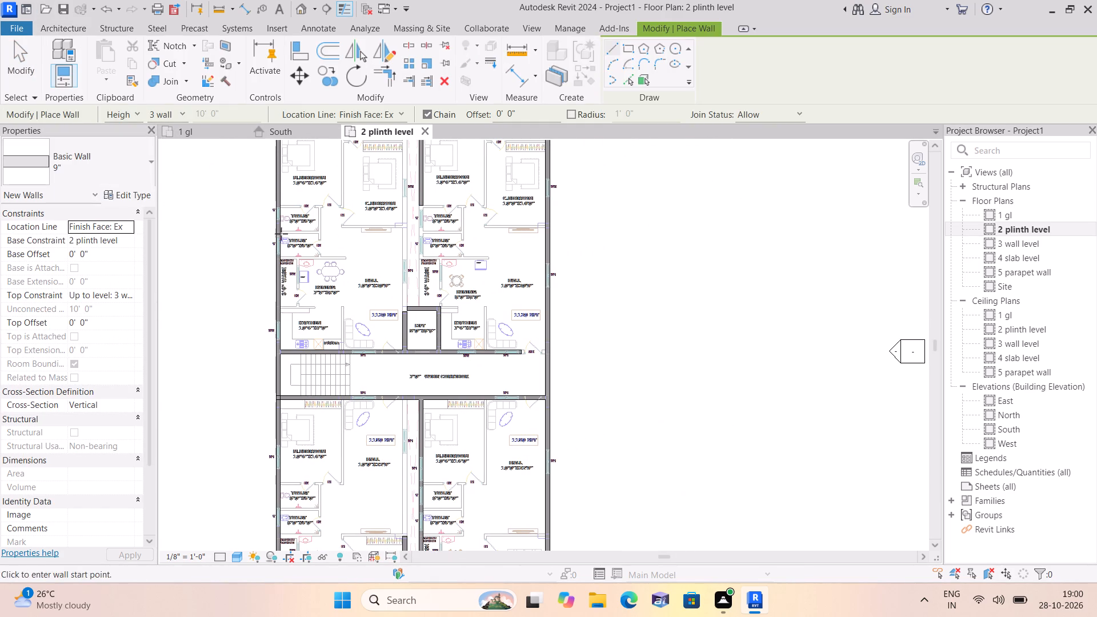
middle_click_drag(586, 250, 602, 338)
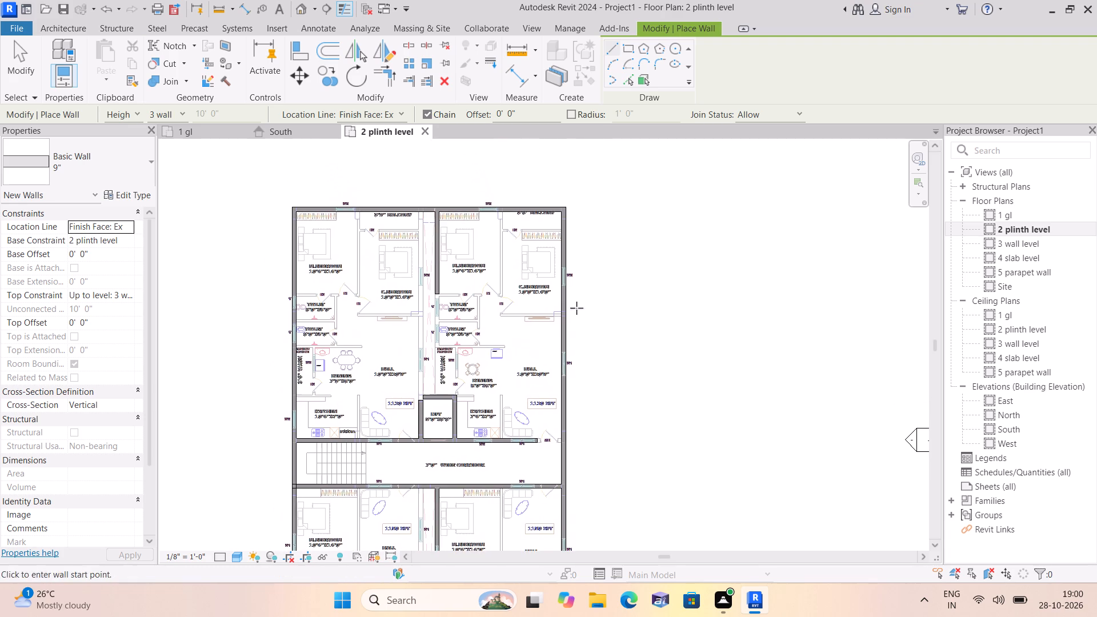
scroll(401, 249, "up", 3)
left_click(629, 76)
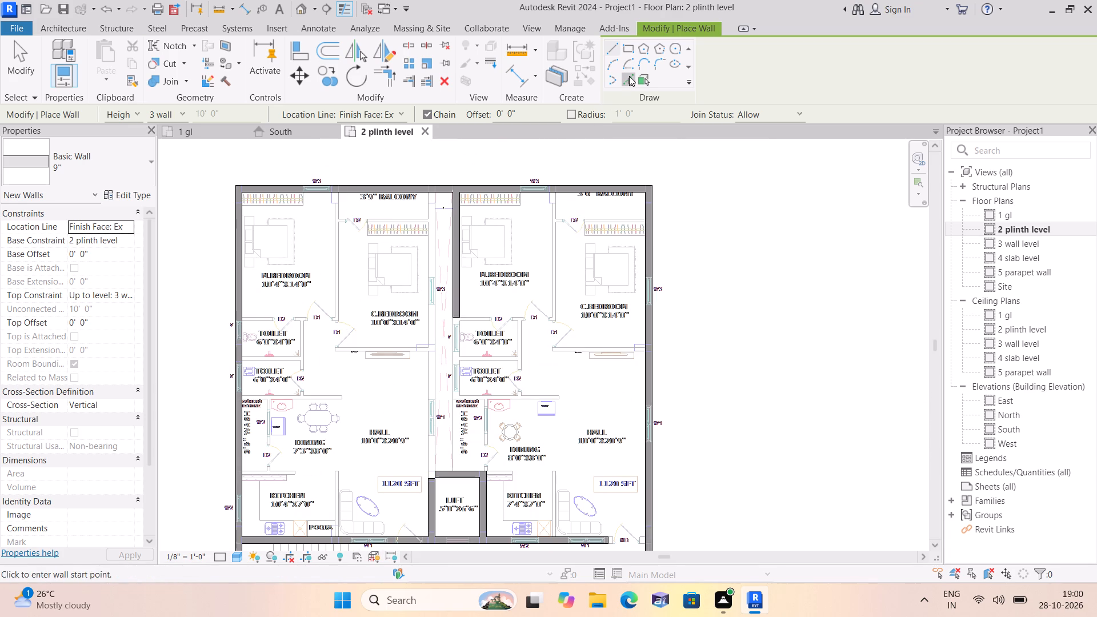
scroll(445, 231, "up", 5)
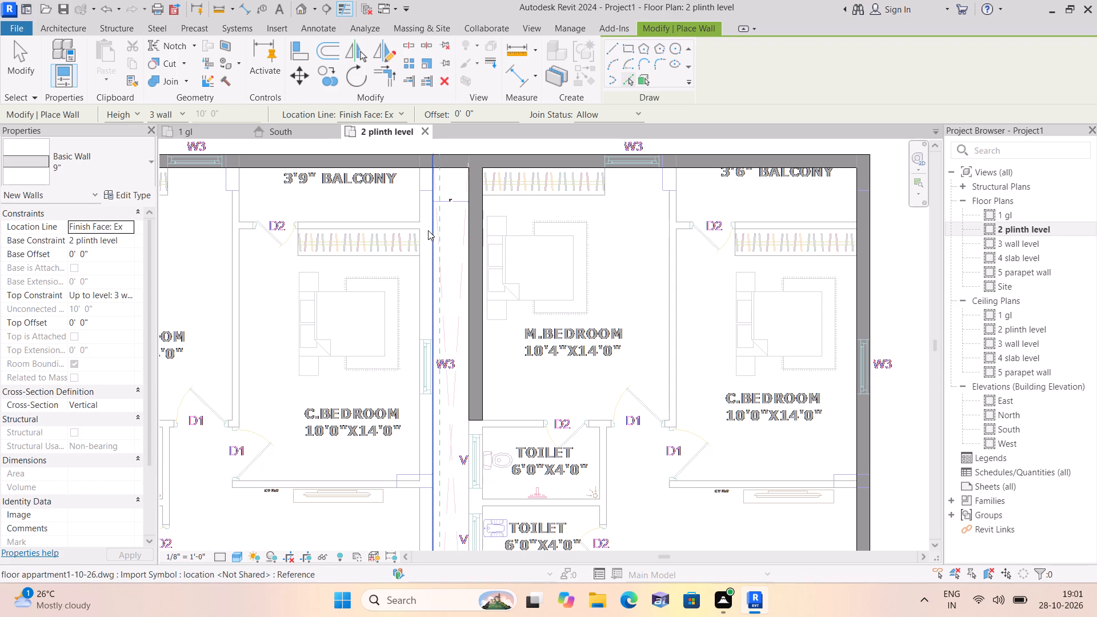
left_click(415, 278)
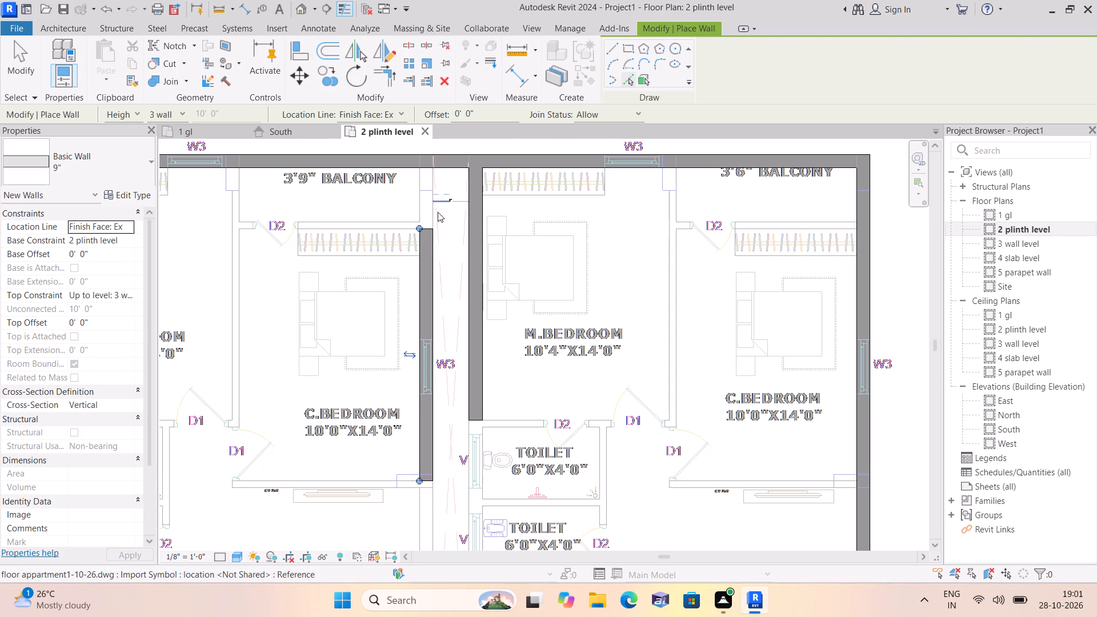
Place a 9" wall on the picked CAD line along the southwest flat's hall, beside the shaft south of the corridor.
scroll(423, 249, "down", 1)
middle_click_drag(399, 305, 412, 160)
scroll(396, 300, "down", 1)
scroll(412, 160, "down", 1)
middle_click_drag(381, 332, 379, 328)
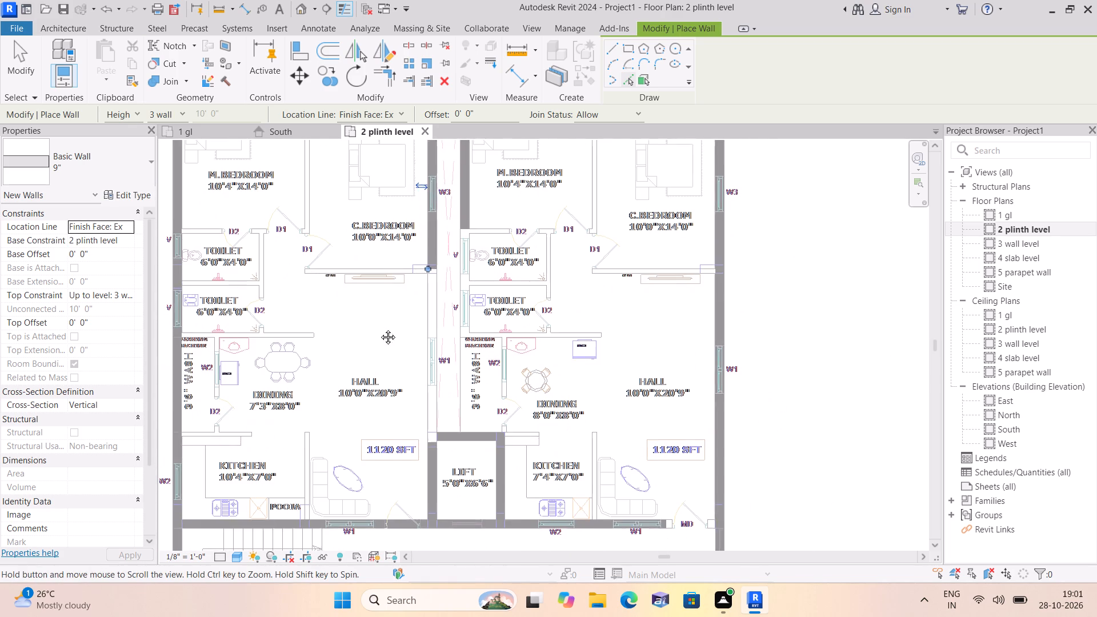
middle_click_drag(379, 328, 403, 213)
scroll(422, 246, "down", 1)
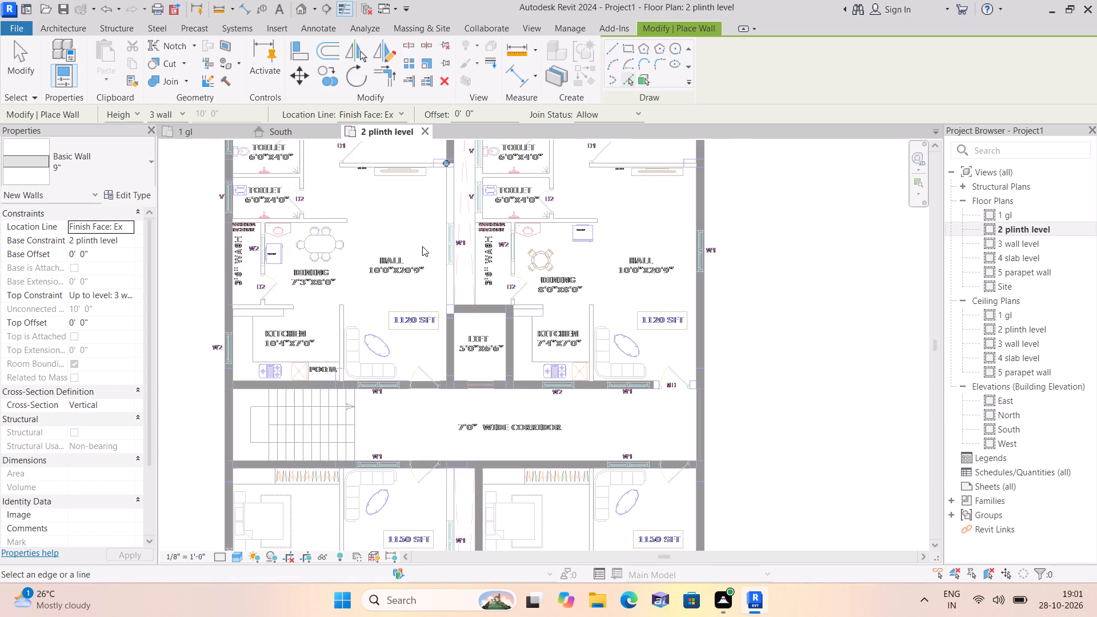
middle_click_drag(423, 248, 362, 168)
scroll(362, 168, "down", 2)
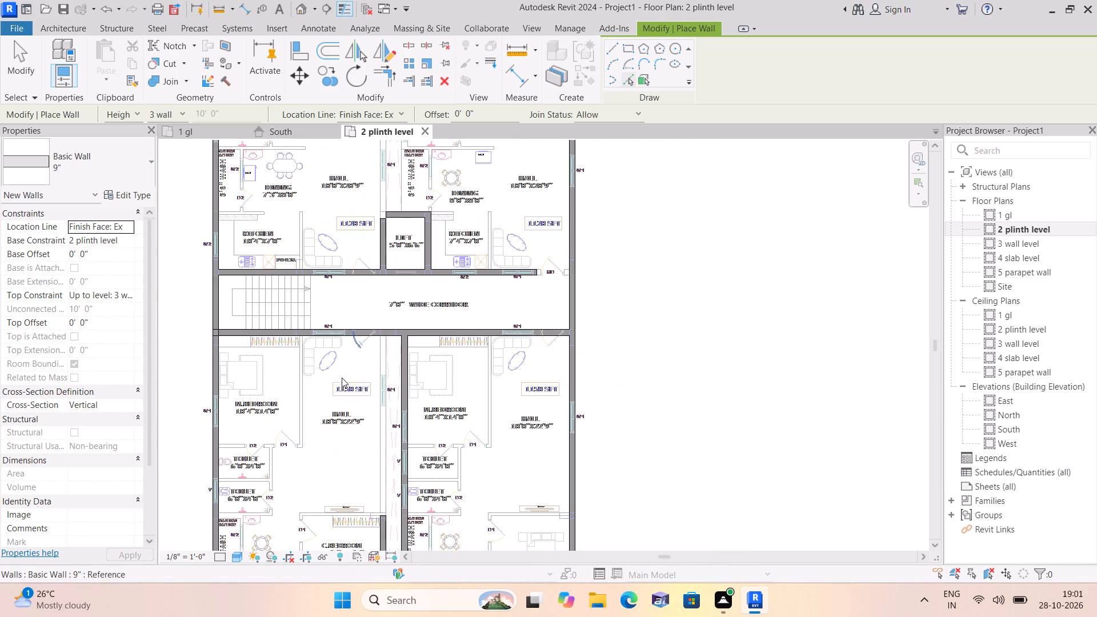
middle_click_drag(355, 432, 359, 259)
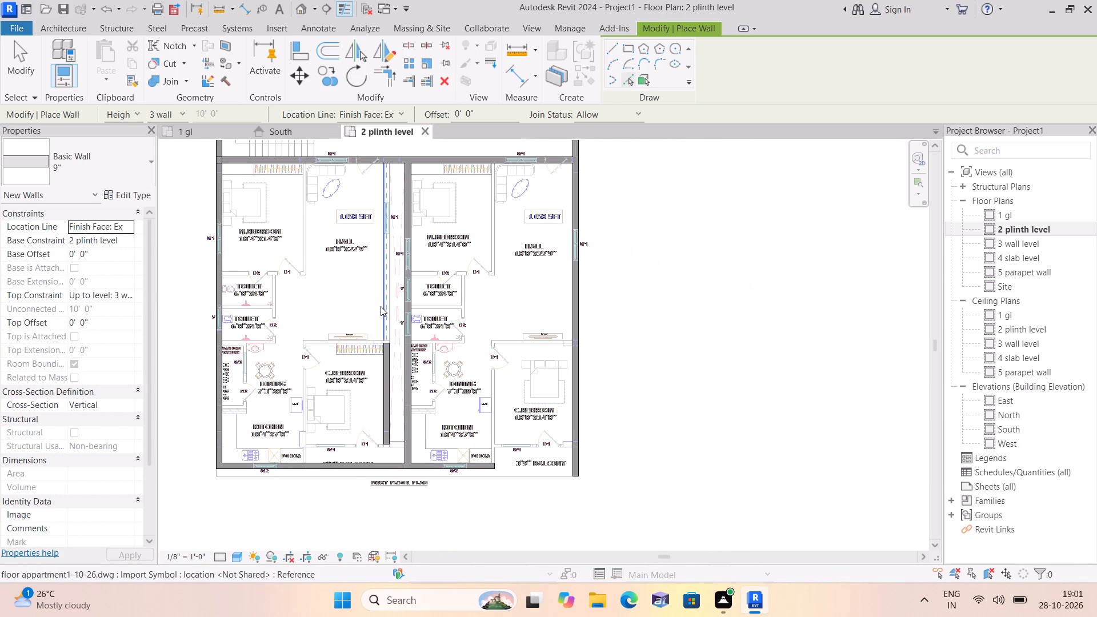
left_click(381, 306)
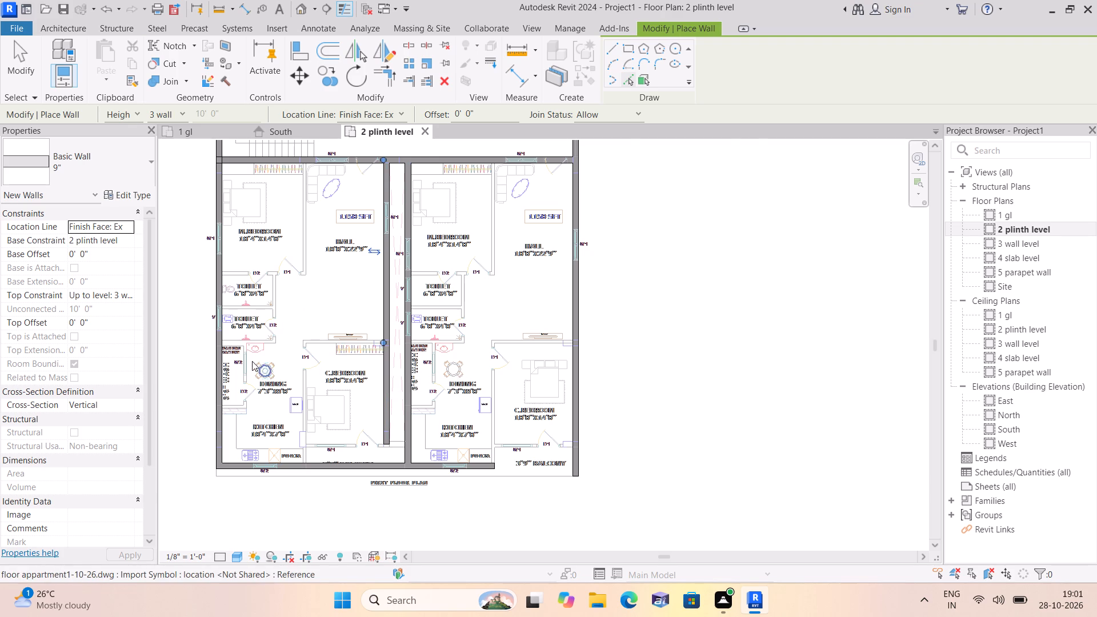
Place a 9" wall on the picked CAD line along the north edge of the southwest flat's wash area.
scroll(234, 348, "up", 6)
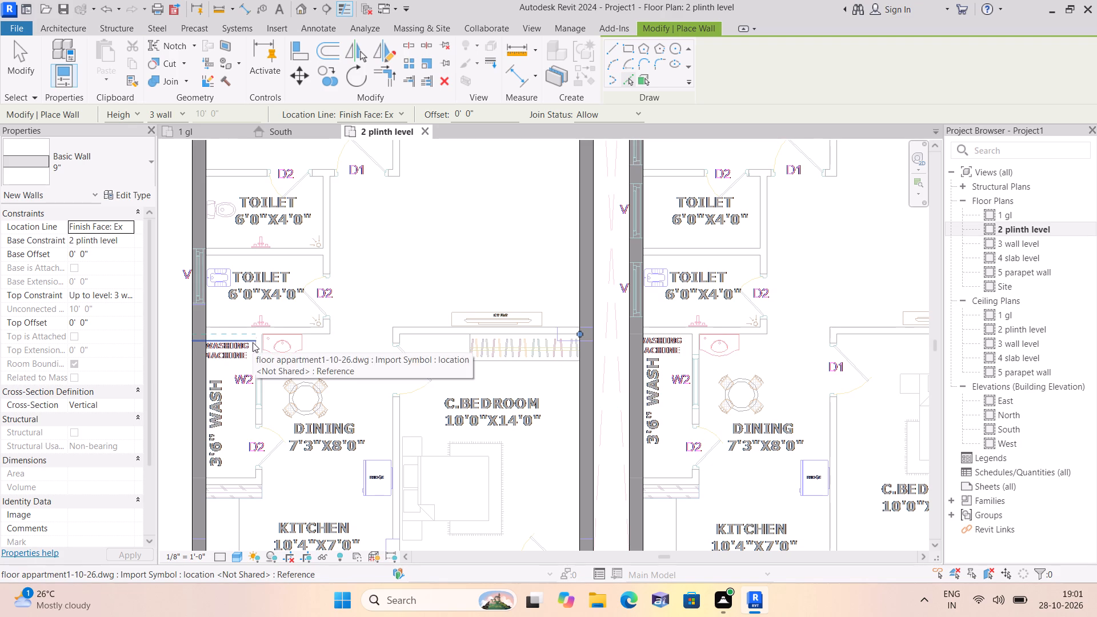
left_click(253, 342)
scroll(292, 351, "down", 1)
scroll(378, 359, "down", 3)
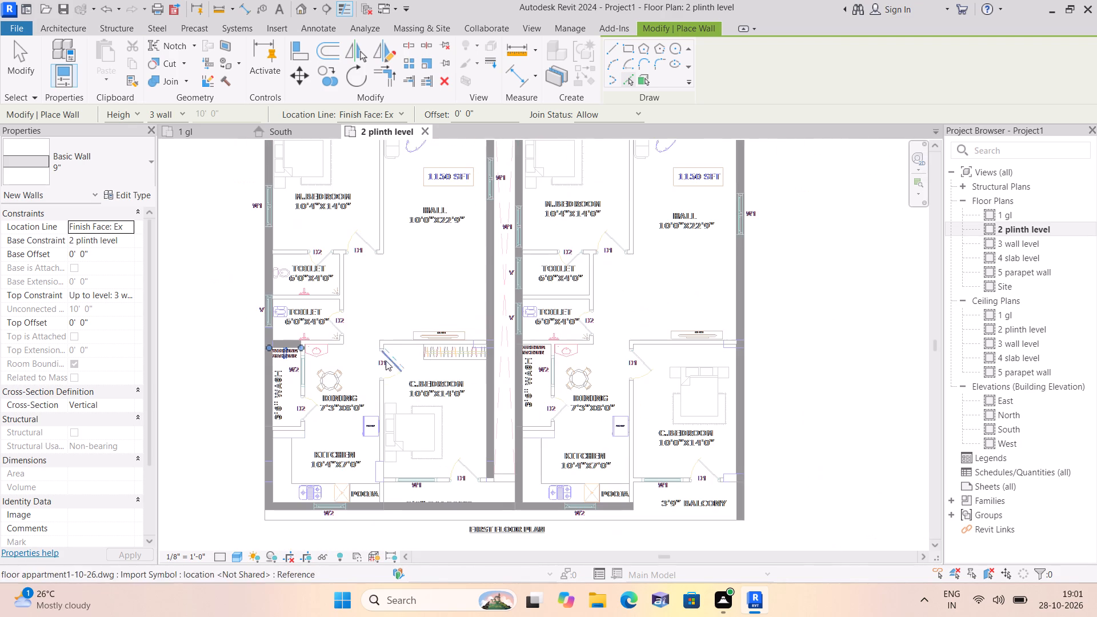
scroll(300, 450, "up", 5)
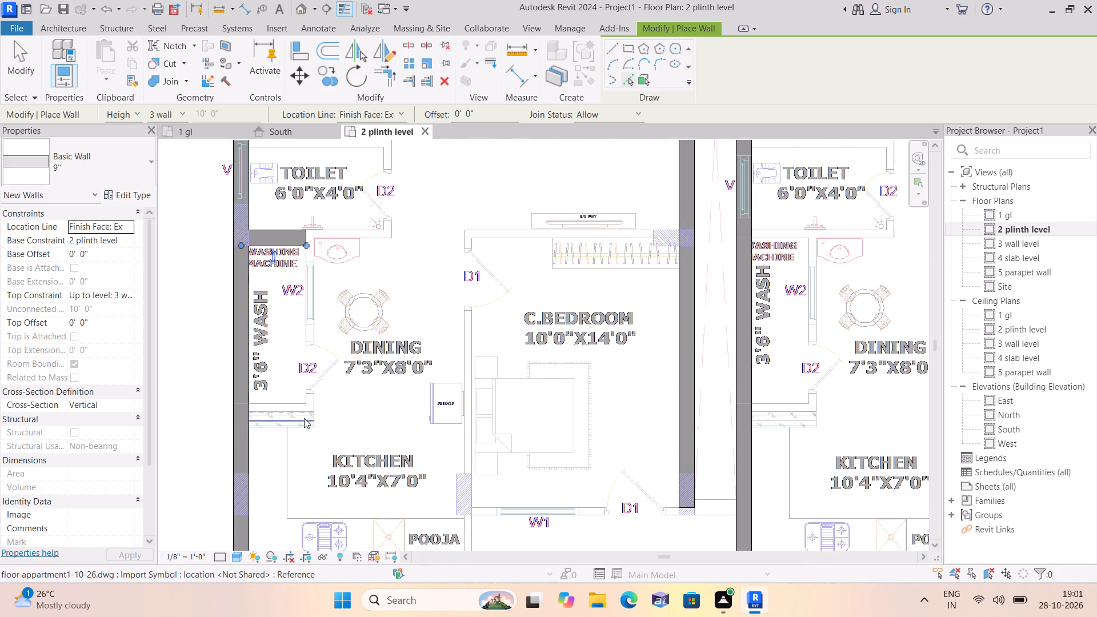
middle_click_drag(369, 403, 300, 367)
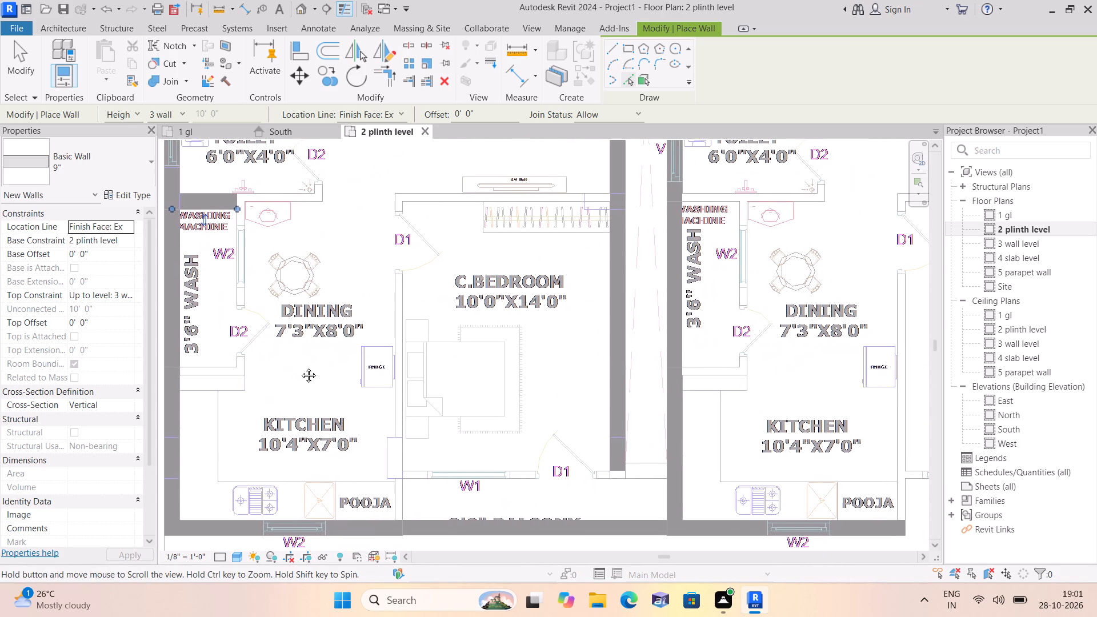
middle_click_drag(300, 367, 299, 357)
scroll(299, 357, "down", 1)
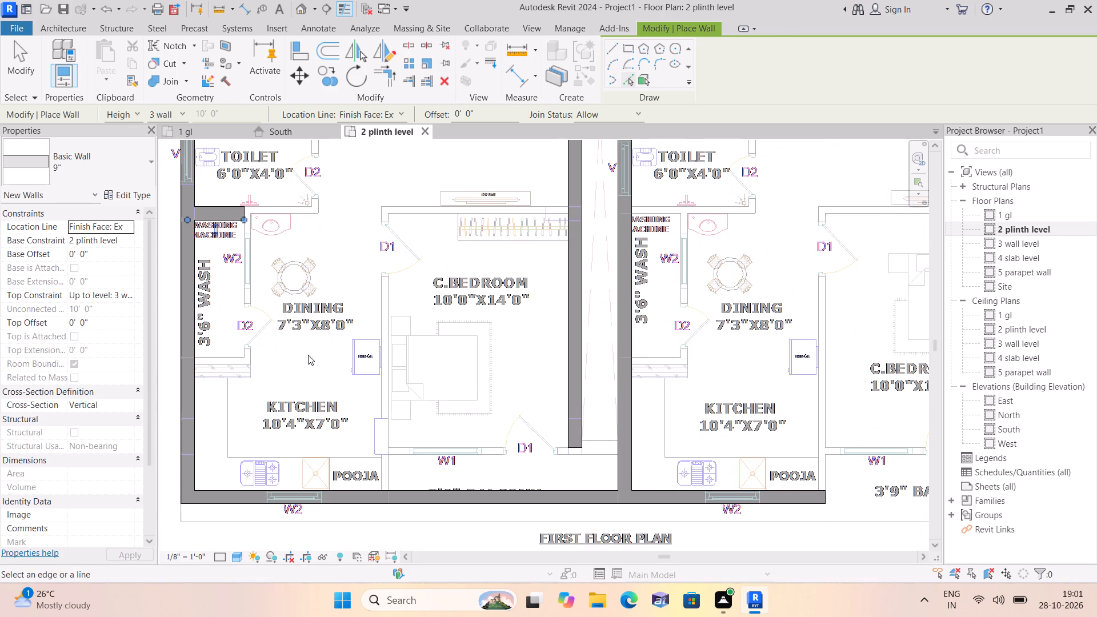
scroll(344, 341, "down", 1)
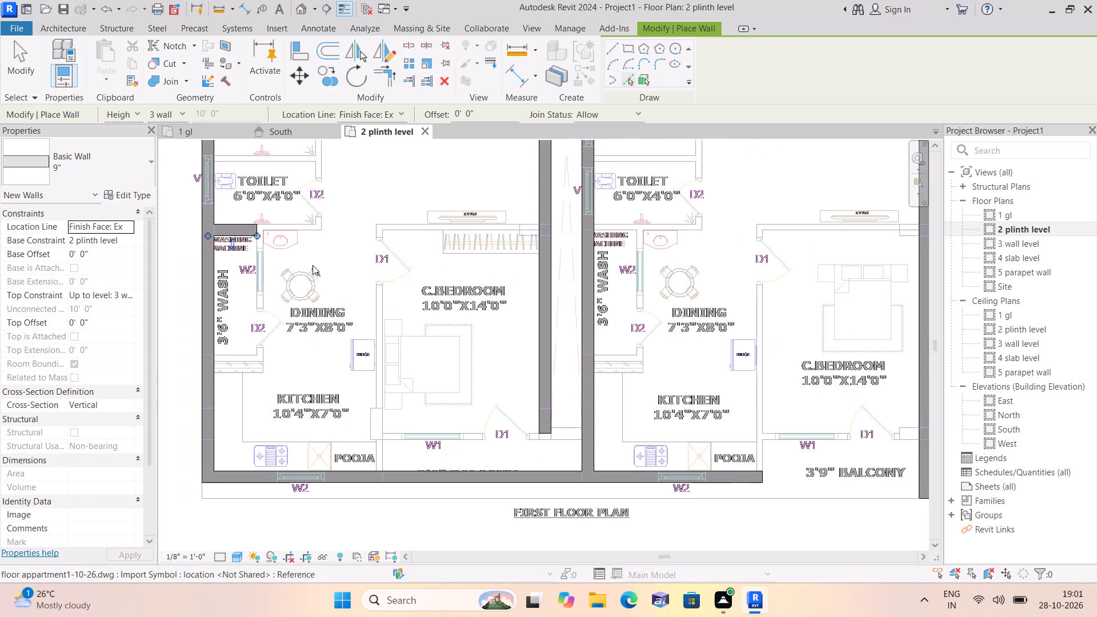
key("Escape")
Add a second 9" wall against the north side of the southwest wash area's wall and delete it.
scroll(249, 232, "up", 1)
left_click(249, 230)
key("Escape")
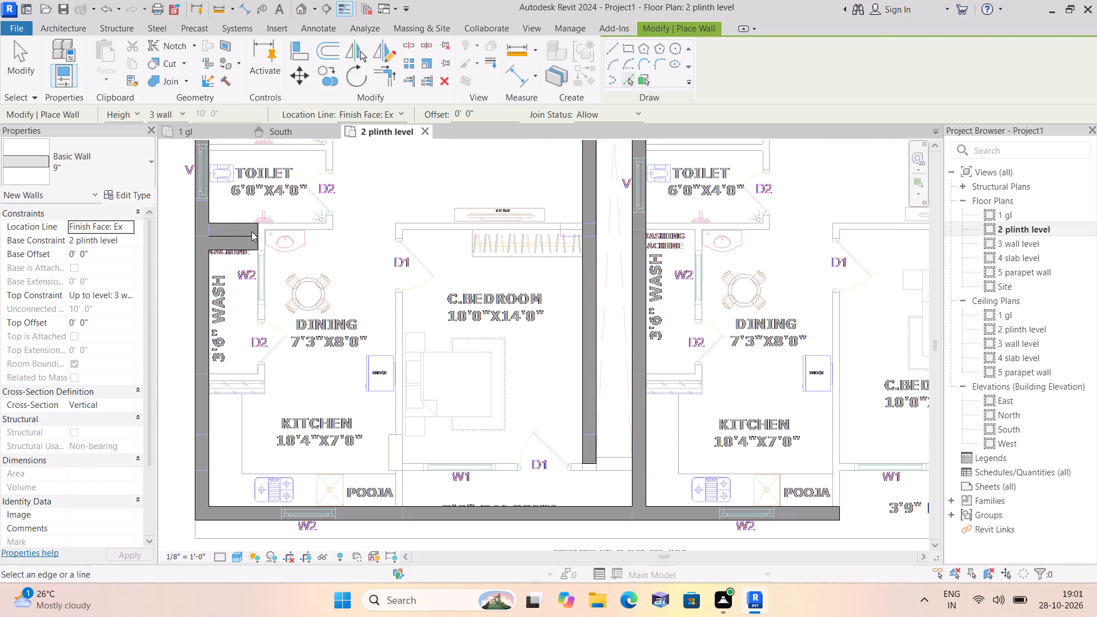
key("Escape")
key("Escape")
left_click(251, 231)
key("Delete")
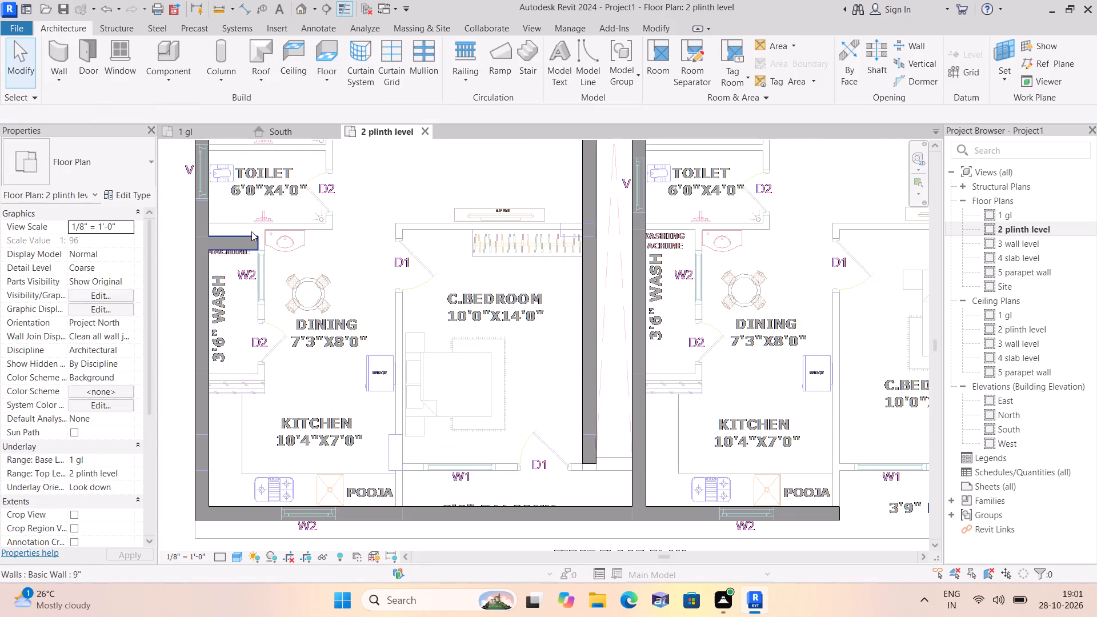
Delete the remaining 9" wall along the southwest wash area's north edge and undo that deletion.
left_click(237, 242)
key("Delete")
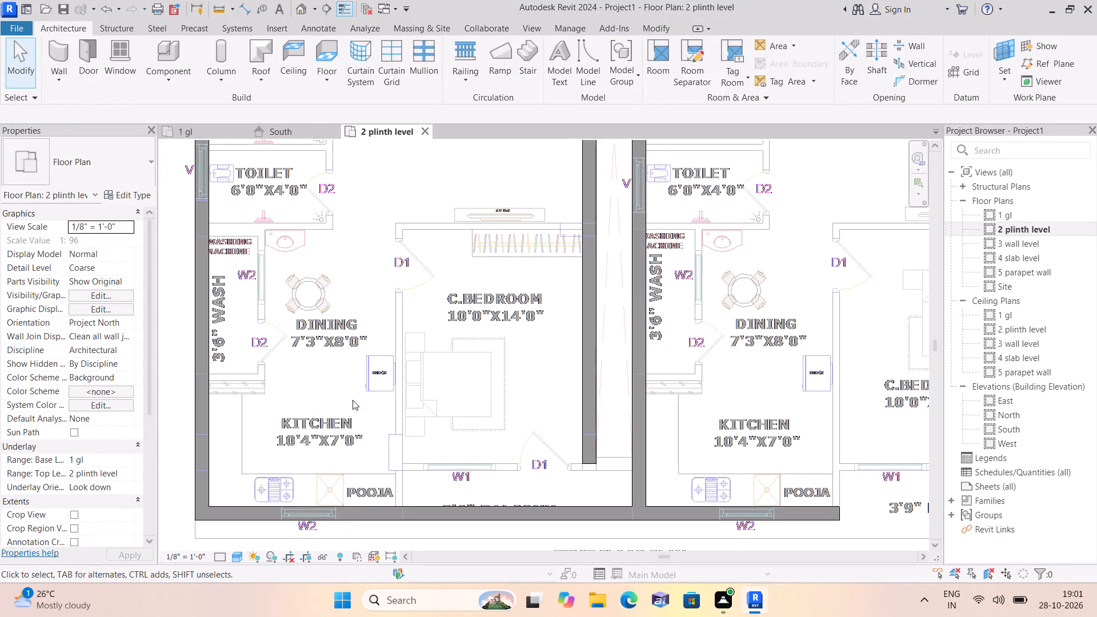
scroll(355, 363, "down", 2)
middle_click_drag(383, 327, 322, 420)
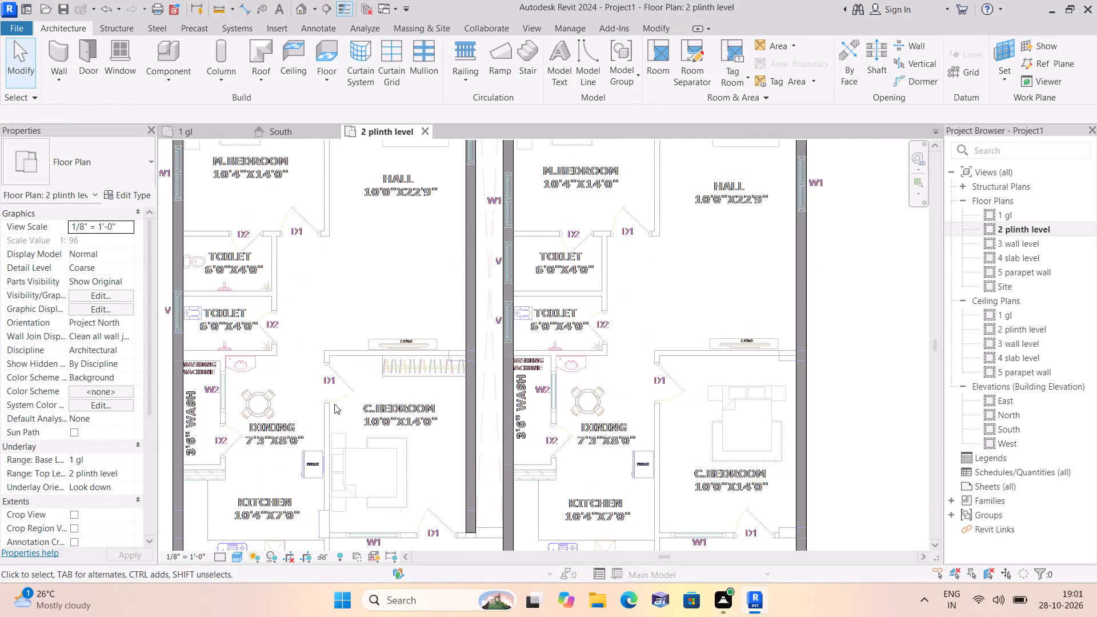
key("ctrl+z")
Flip the southwest wash area's north wall to the other side of its CAD line.
scroll(239, 238, "up", 1)
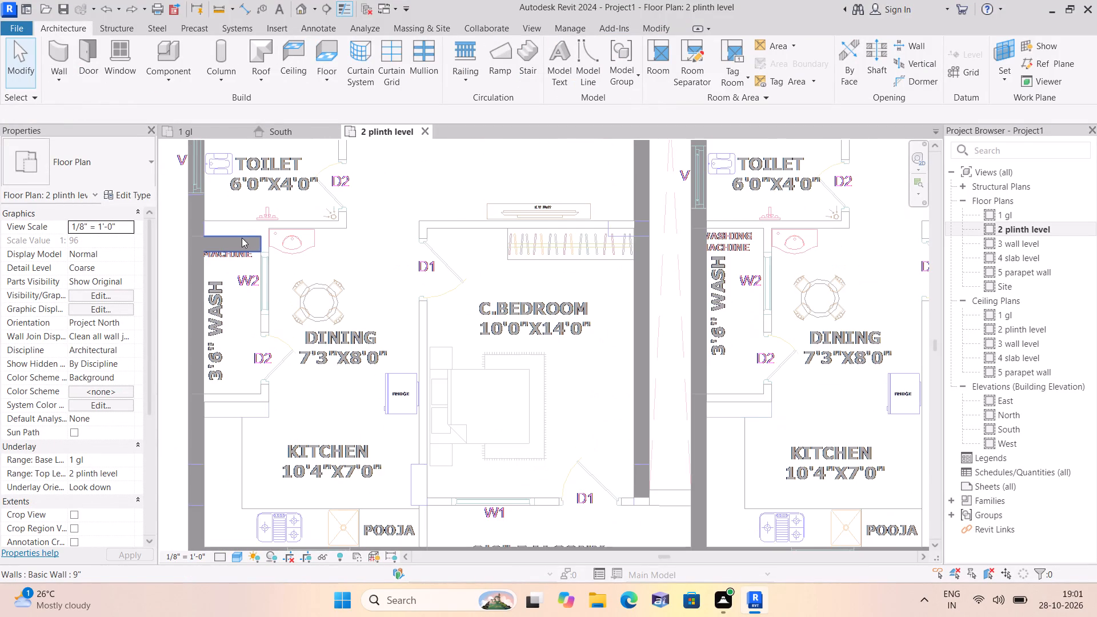
scroll(241, 247, "up", 2)
left_click(241, 246)
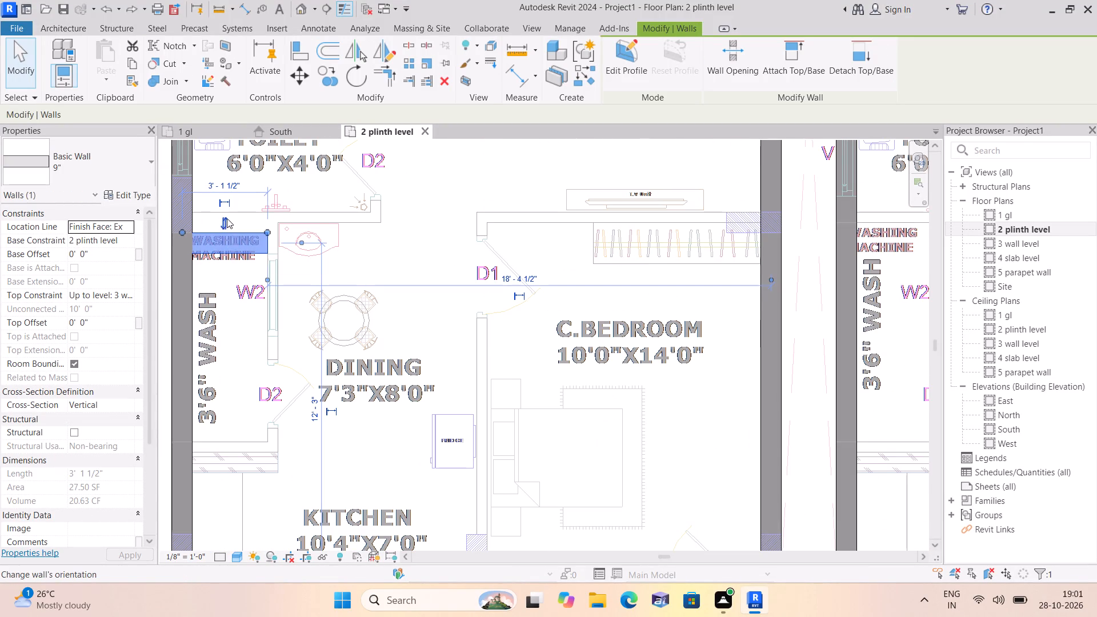
left_click(227, 217)
scroll(385, 238, "down", 1)
key("Escape")
scroll(409, 253, "down", 1)
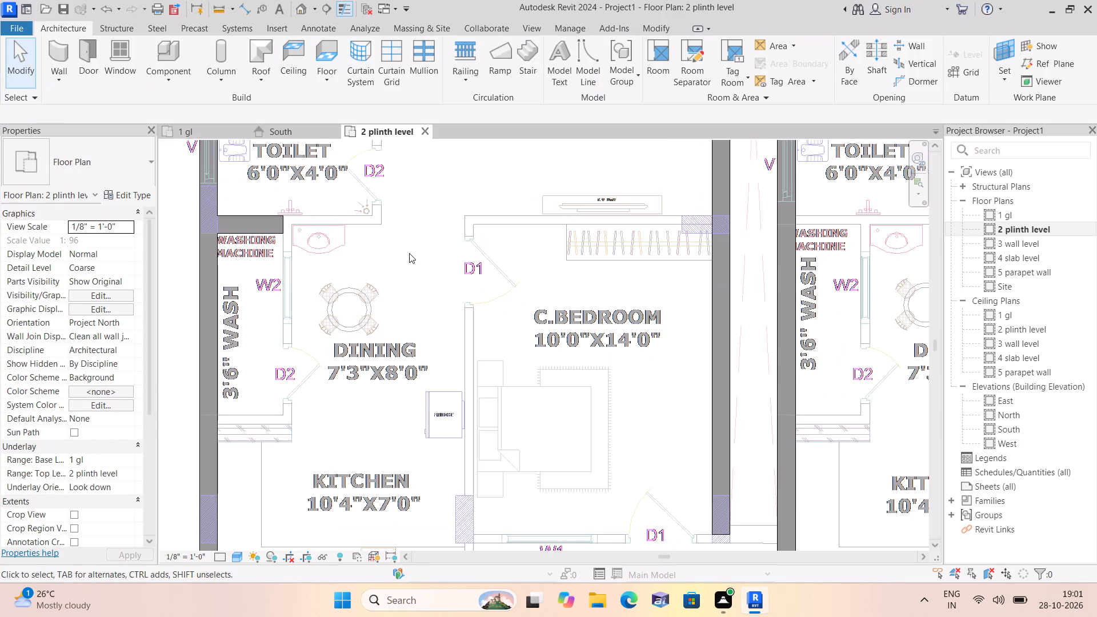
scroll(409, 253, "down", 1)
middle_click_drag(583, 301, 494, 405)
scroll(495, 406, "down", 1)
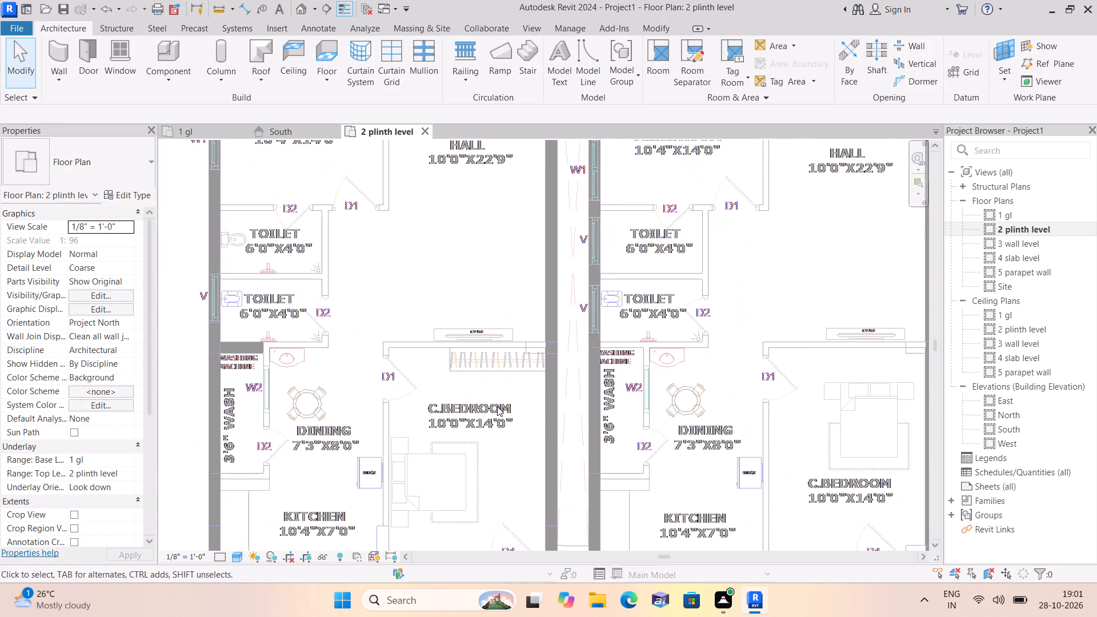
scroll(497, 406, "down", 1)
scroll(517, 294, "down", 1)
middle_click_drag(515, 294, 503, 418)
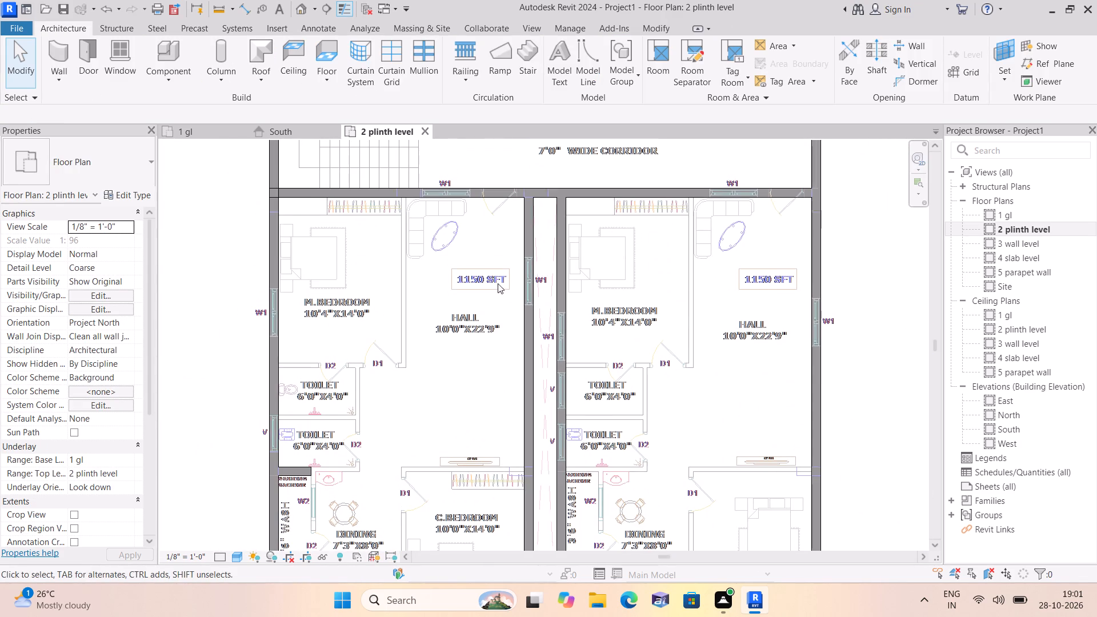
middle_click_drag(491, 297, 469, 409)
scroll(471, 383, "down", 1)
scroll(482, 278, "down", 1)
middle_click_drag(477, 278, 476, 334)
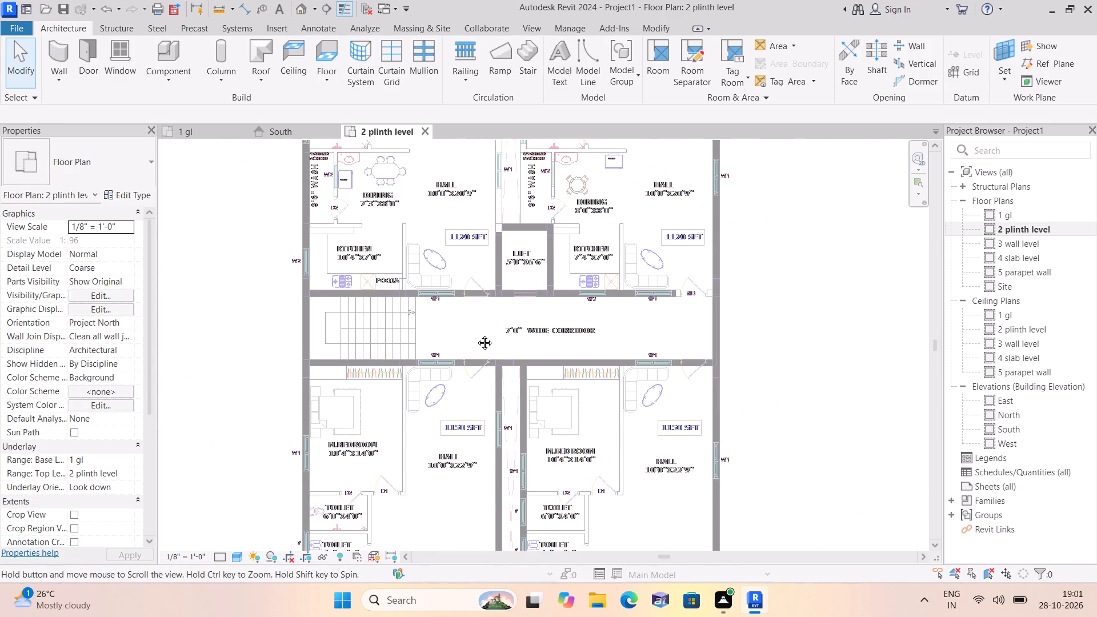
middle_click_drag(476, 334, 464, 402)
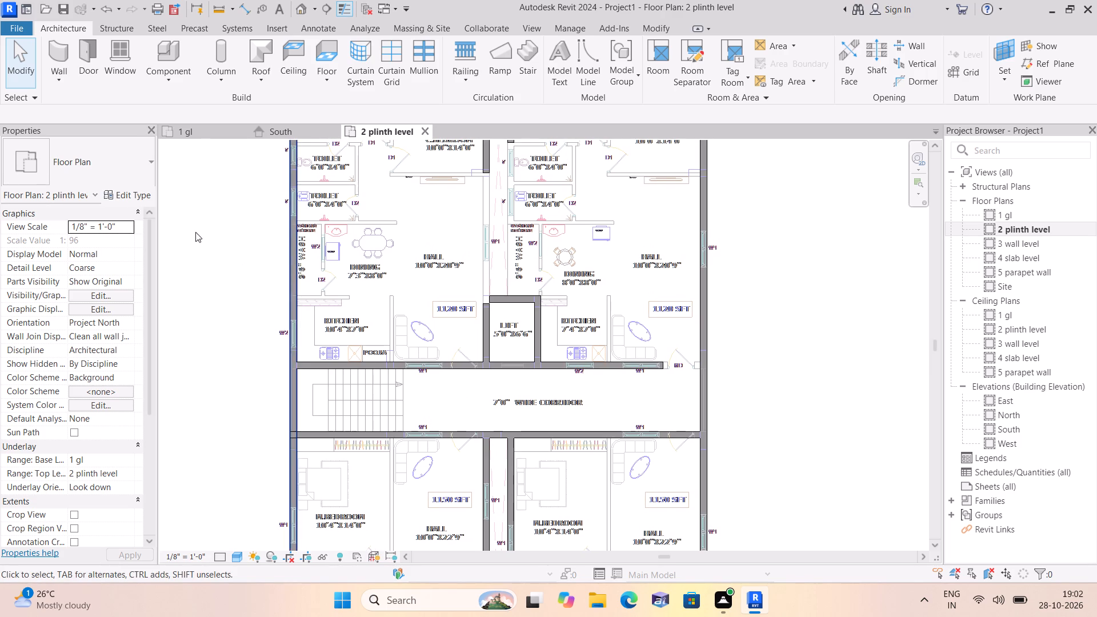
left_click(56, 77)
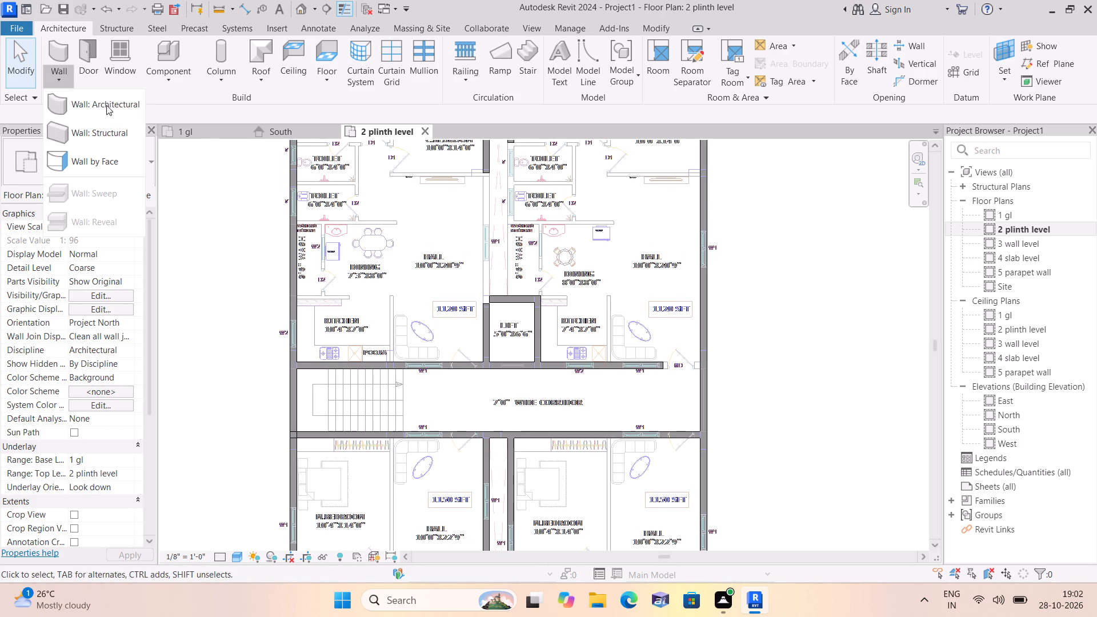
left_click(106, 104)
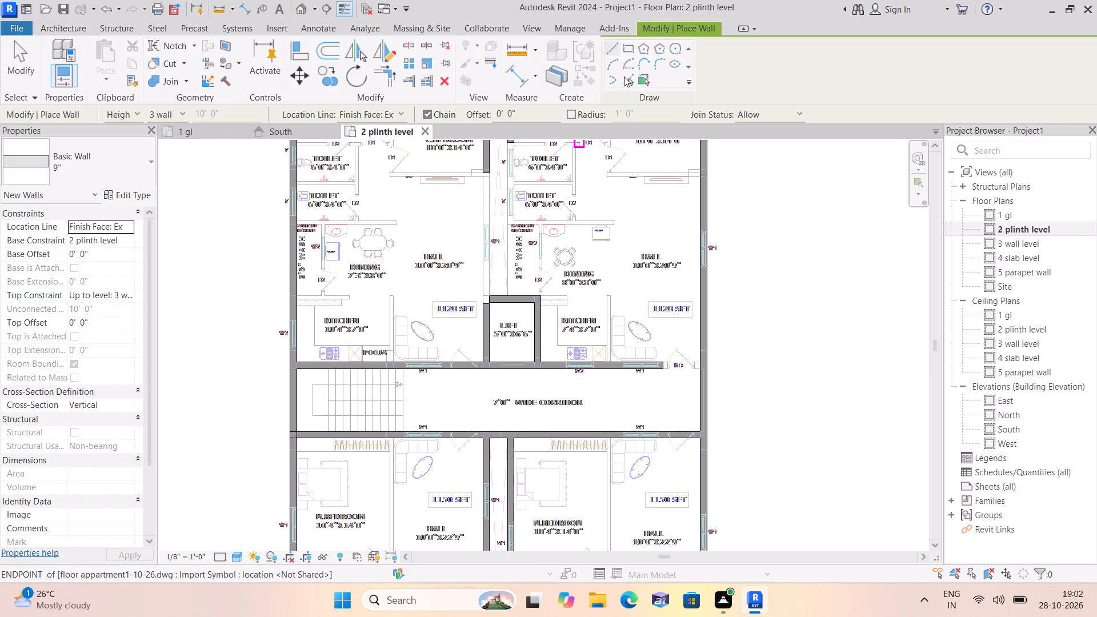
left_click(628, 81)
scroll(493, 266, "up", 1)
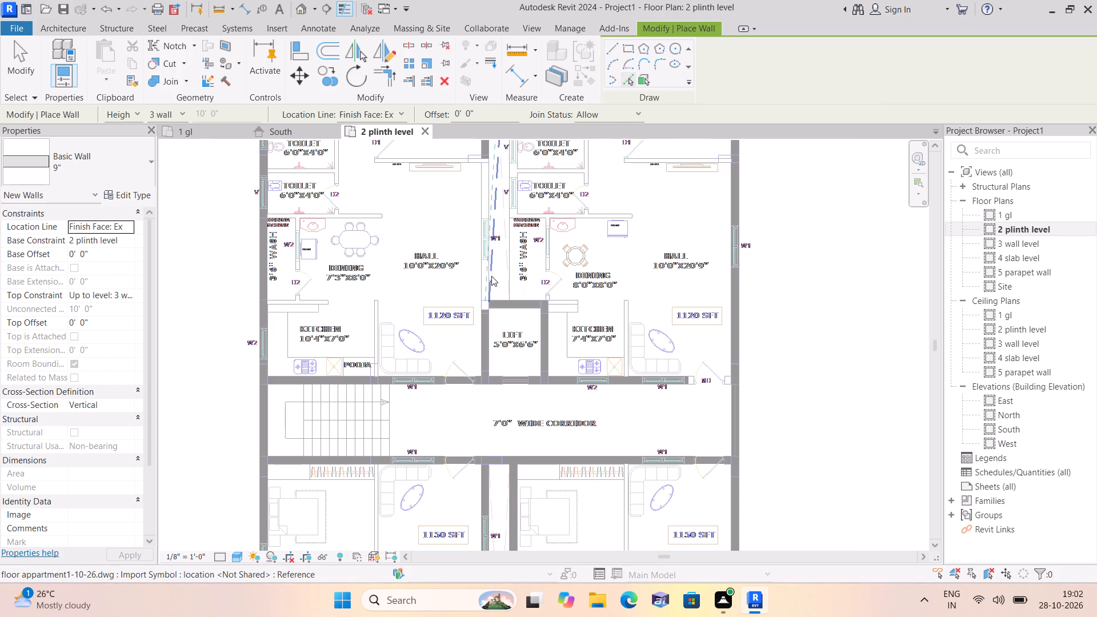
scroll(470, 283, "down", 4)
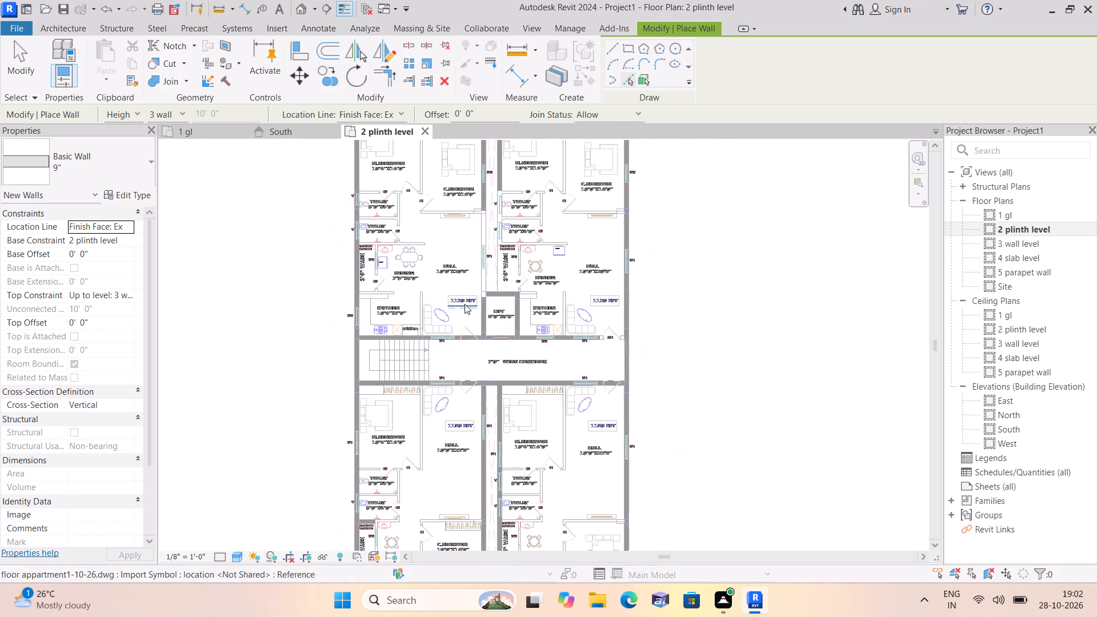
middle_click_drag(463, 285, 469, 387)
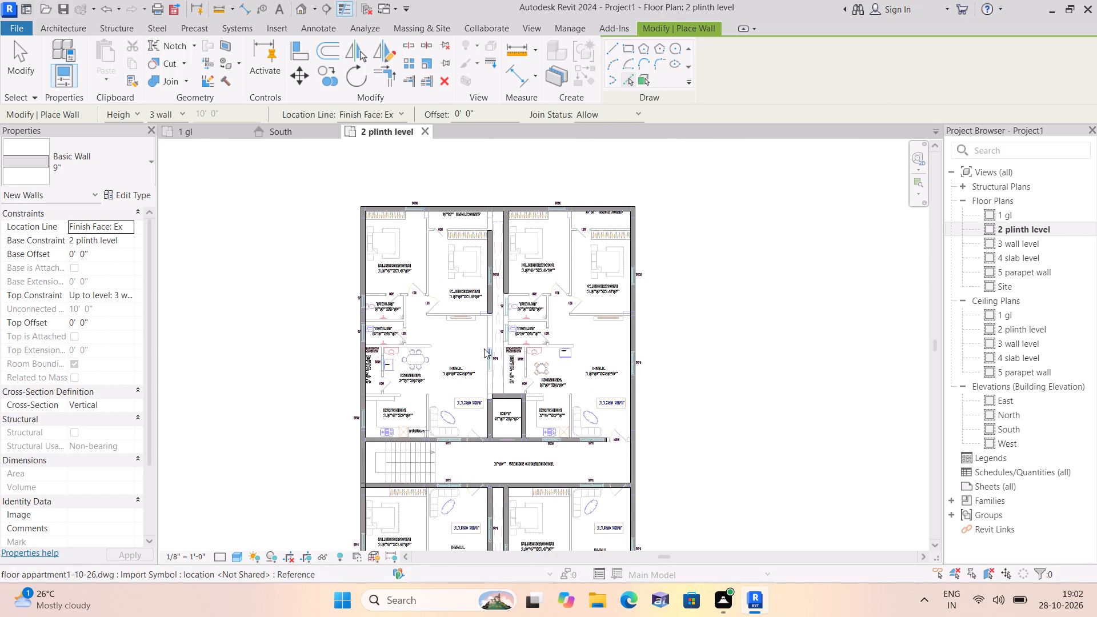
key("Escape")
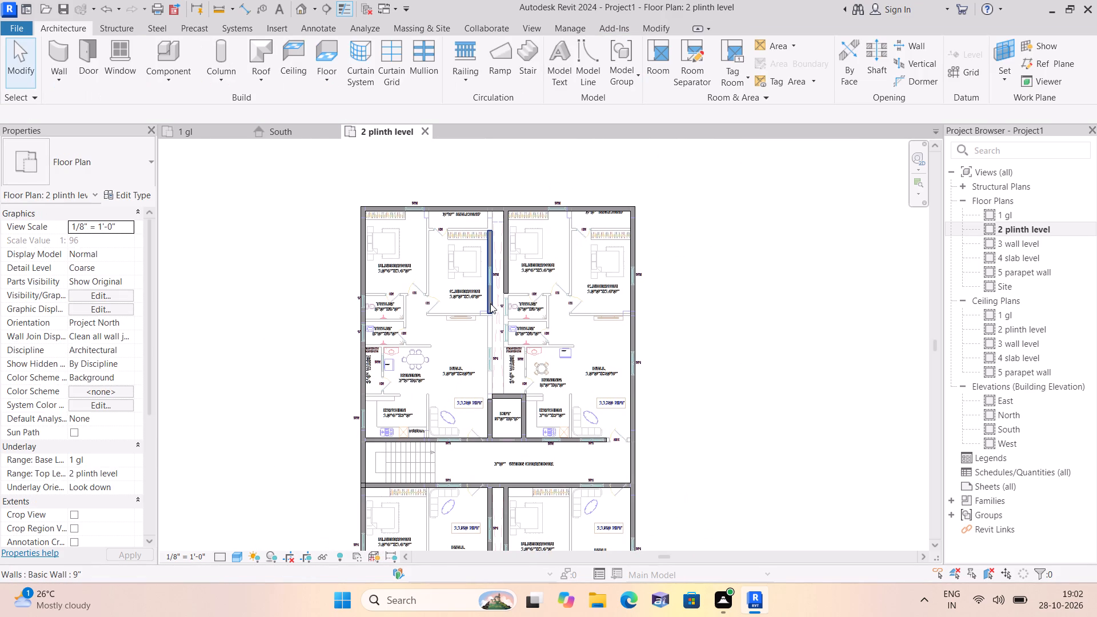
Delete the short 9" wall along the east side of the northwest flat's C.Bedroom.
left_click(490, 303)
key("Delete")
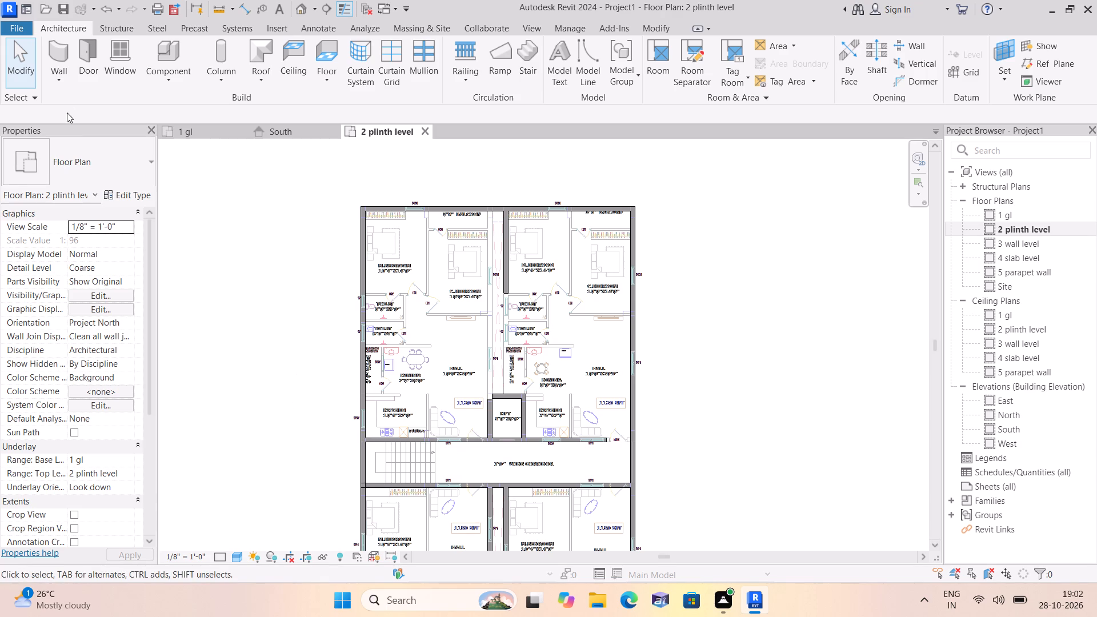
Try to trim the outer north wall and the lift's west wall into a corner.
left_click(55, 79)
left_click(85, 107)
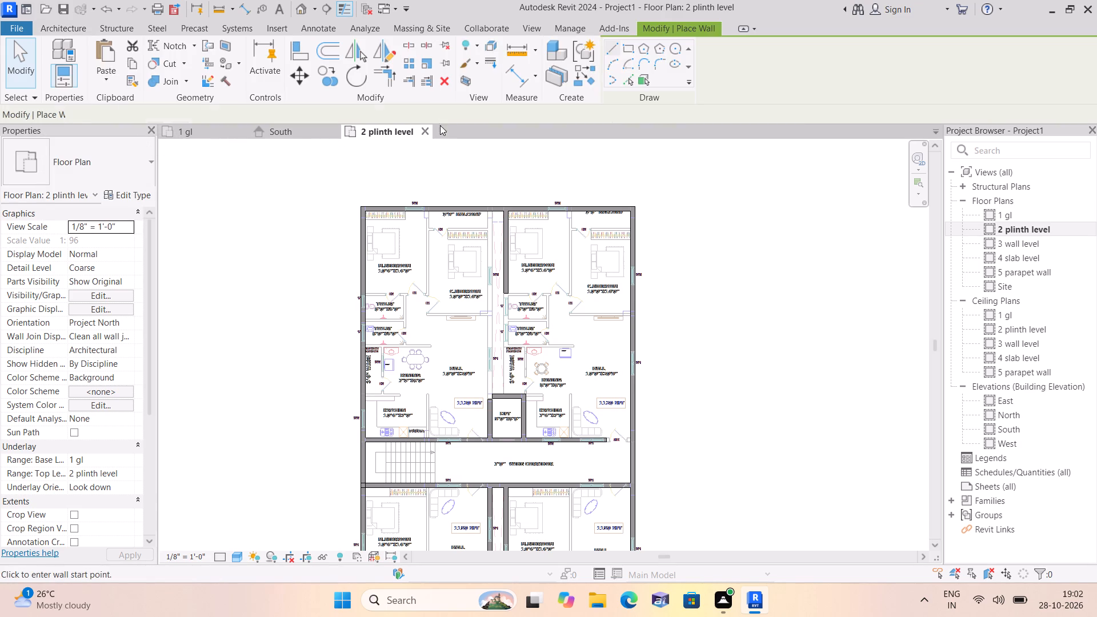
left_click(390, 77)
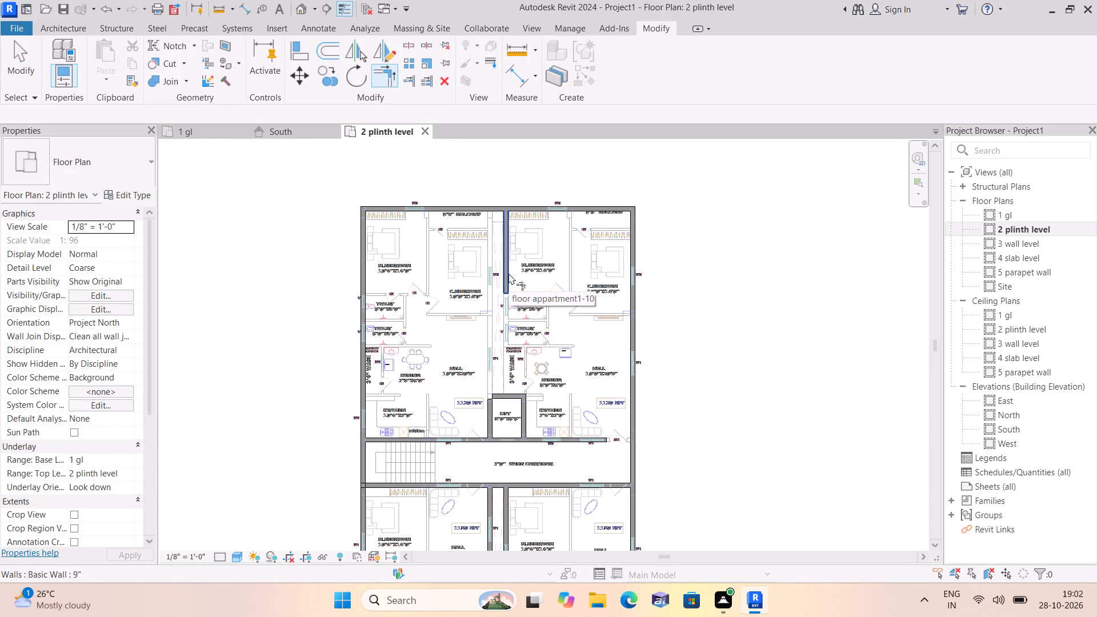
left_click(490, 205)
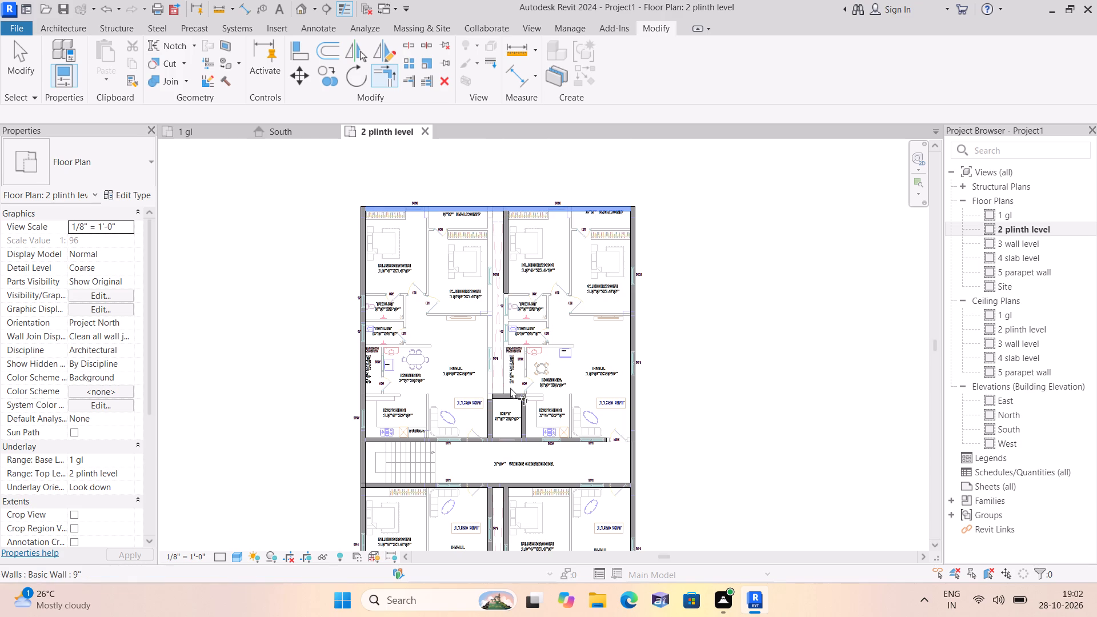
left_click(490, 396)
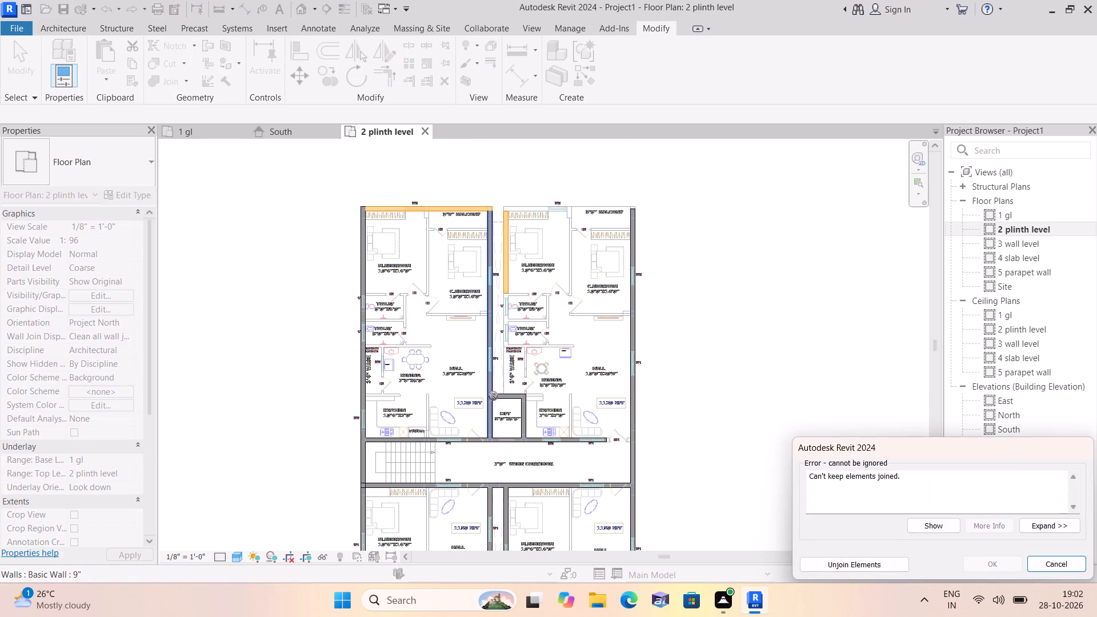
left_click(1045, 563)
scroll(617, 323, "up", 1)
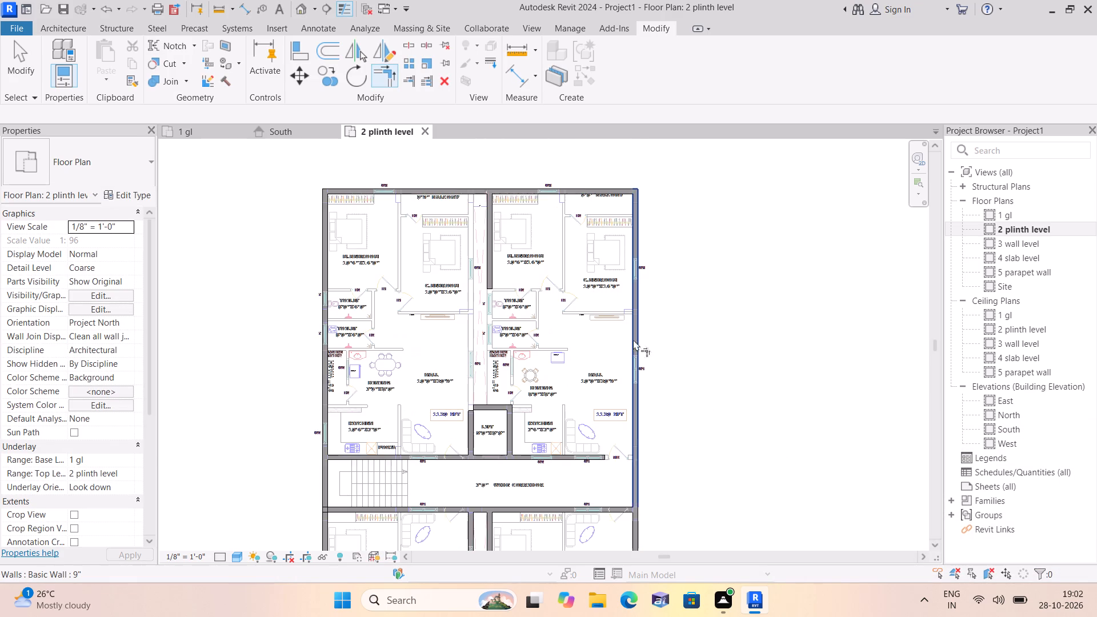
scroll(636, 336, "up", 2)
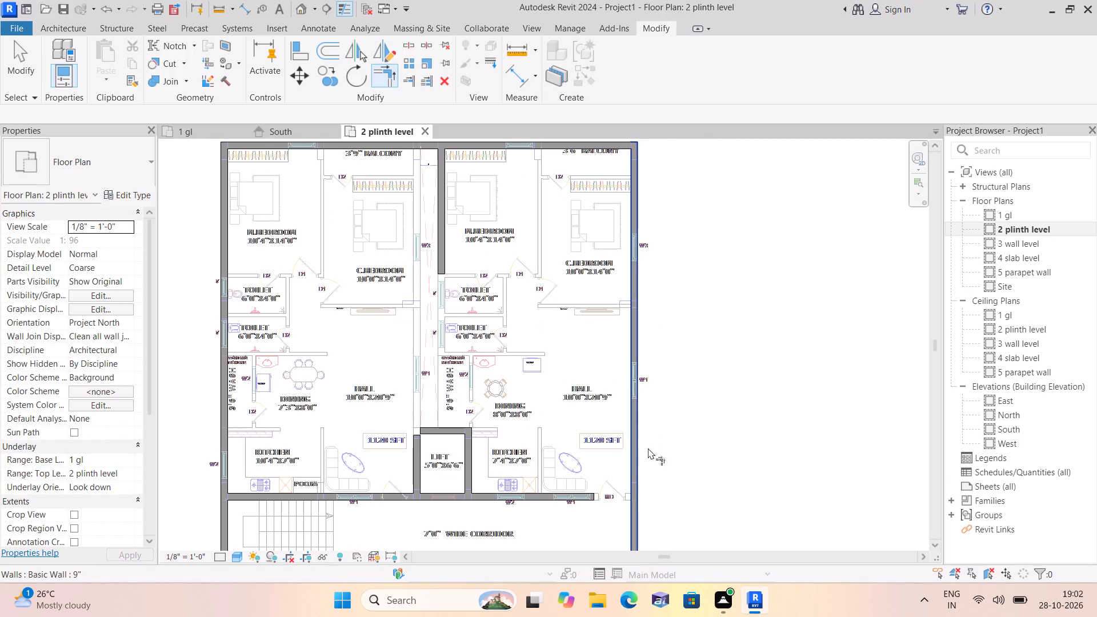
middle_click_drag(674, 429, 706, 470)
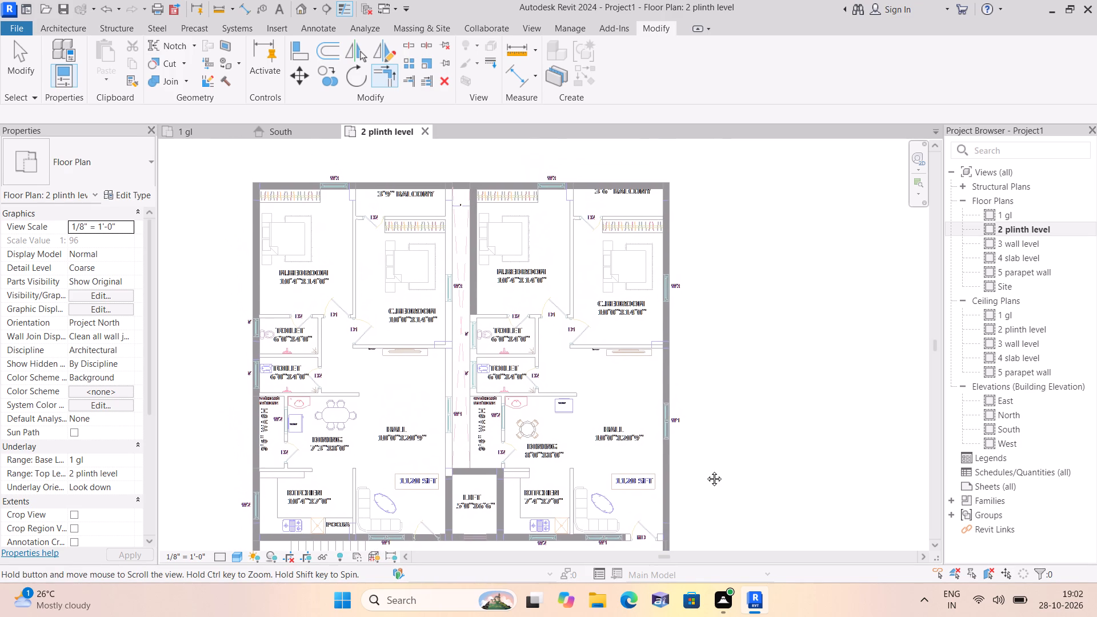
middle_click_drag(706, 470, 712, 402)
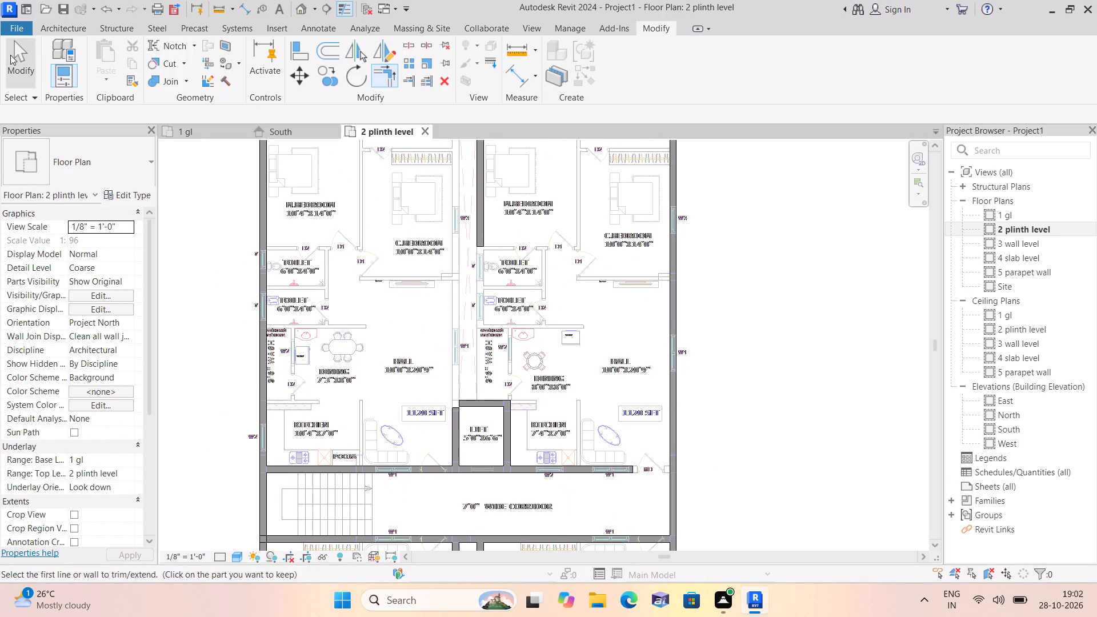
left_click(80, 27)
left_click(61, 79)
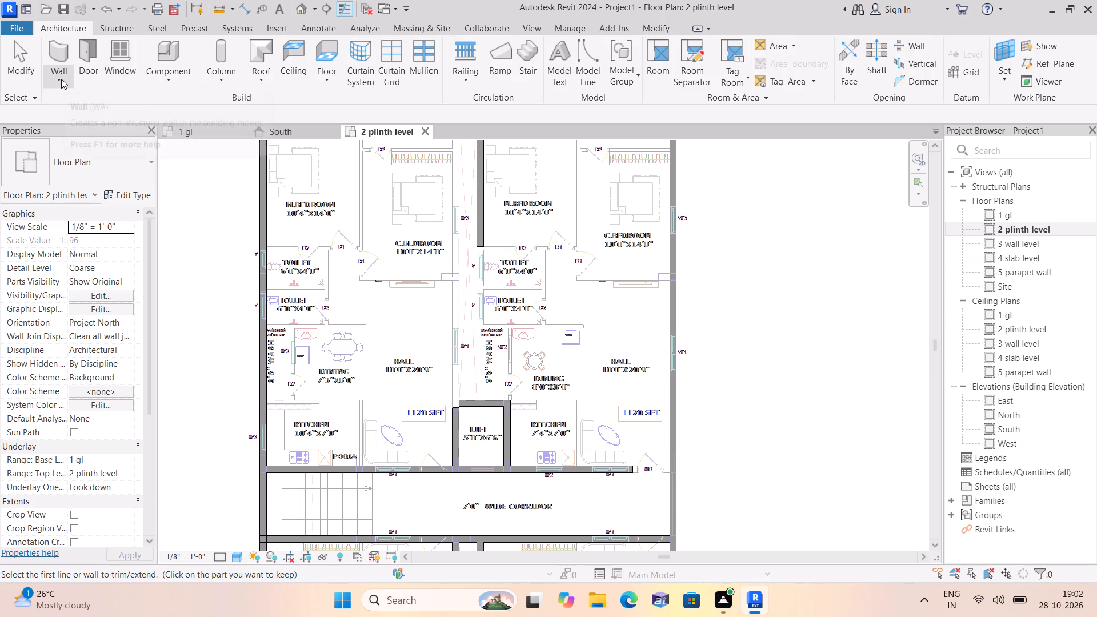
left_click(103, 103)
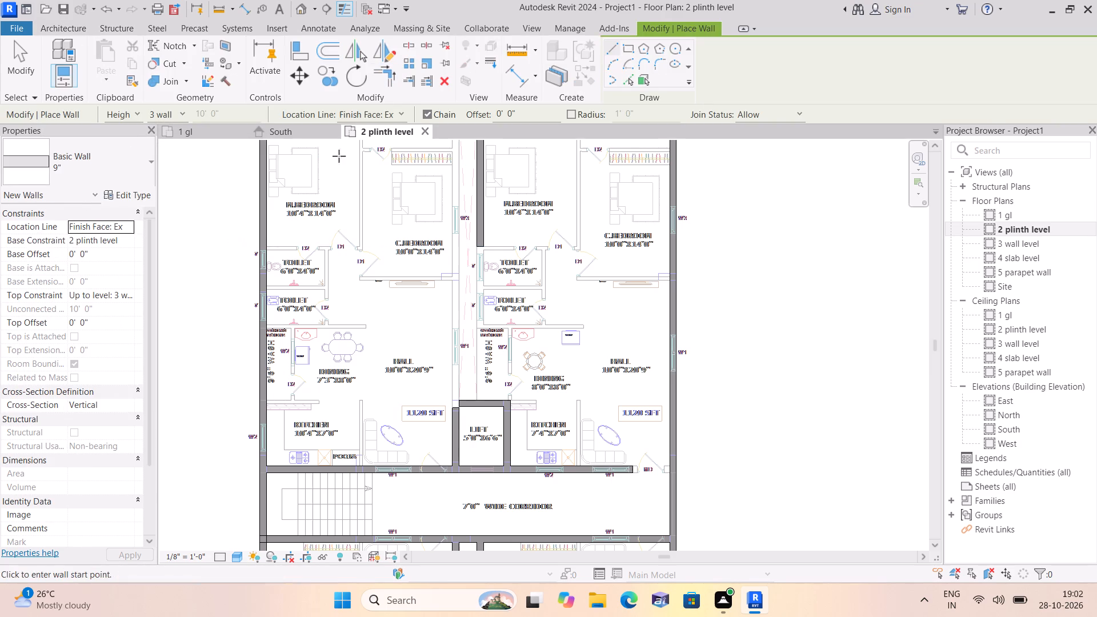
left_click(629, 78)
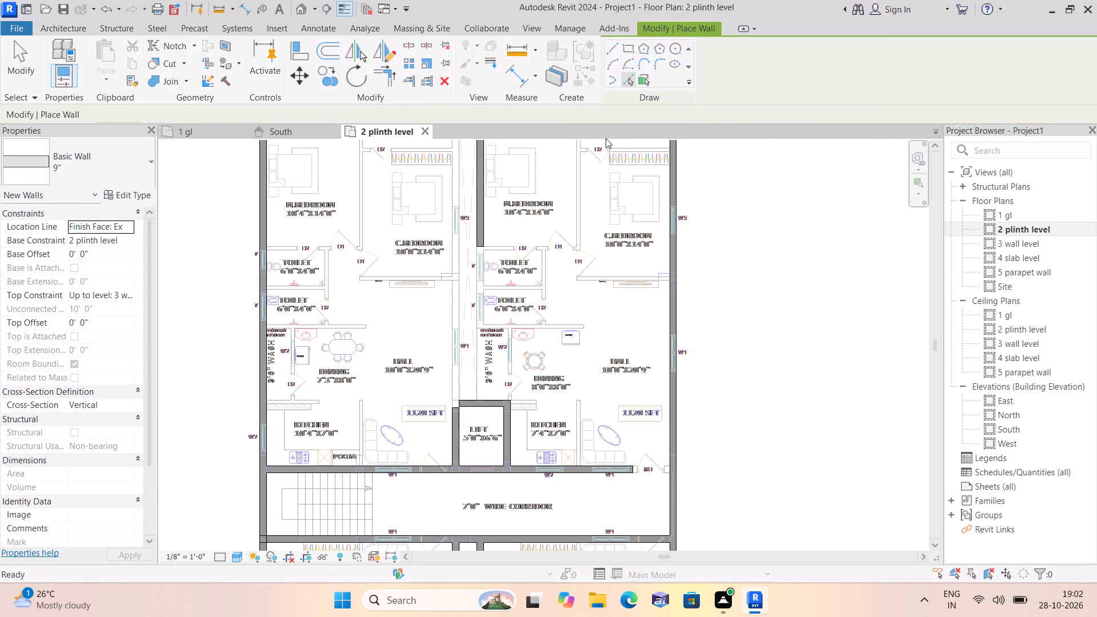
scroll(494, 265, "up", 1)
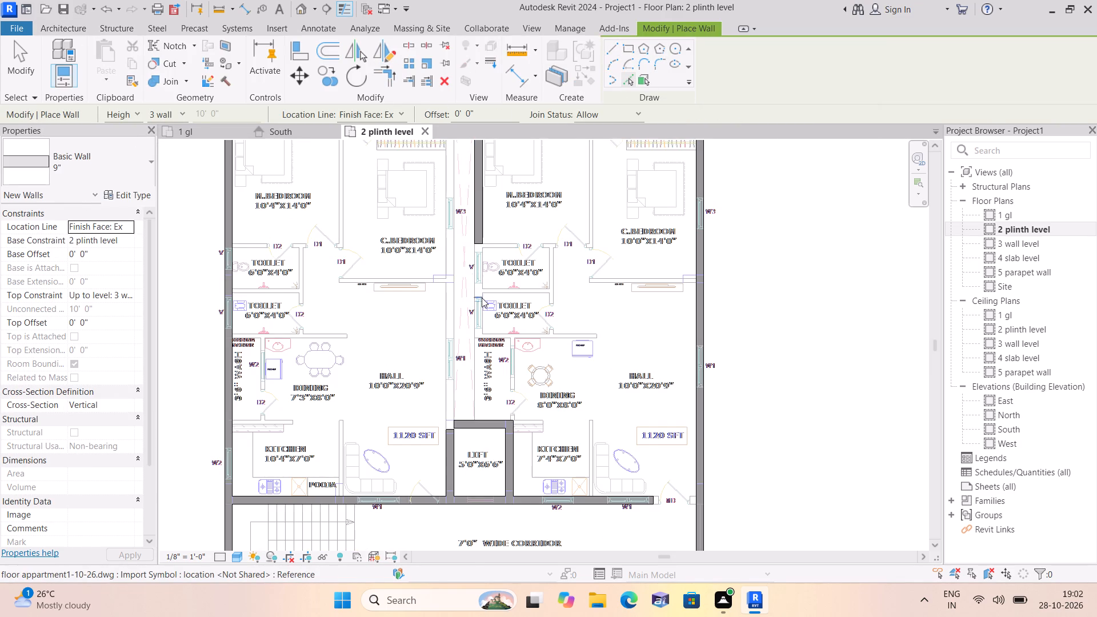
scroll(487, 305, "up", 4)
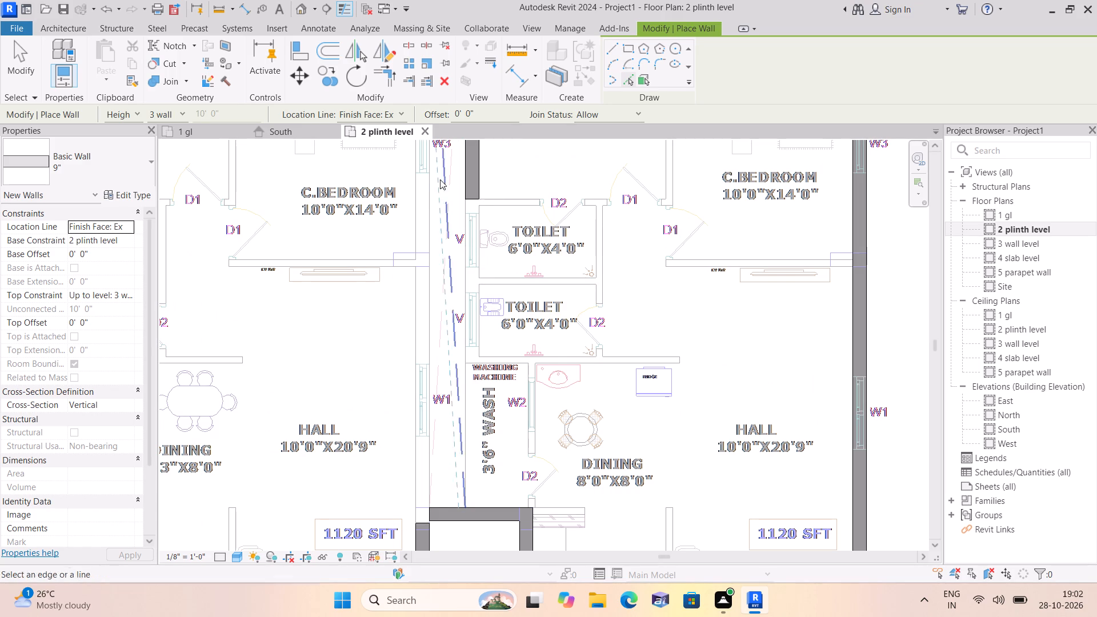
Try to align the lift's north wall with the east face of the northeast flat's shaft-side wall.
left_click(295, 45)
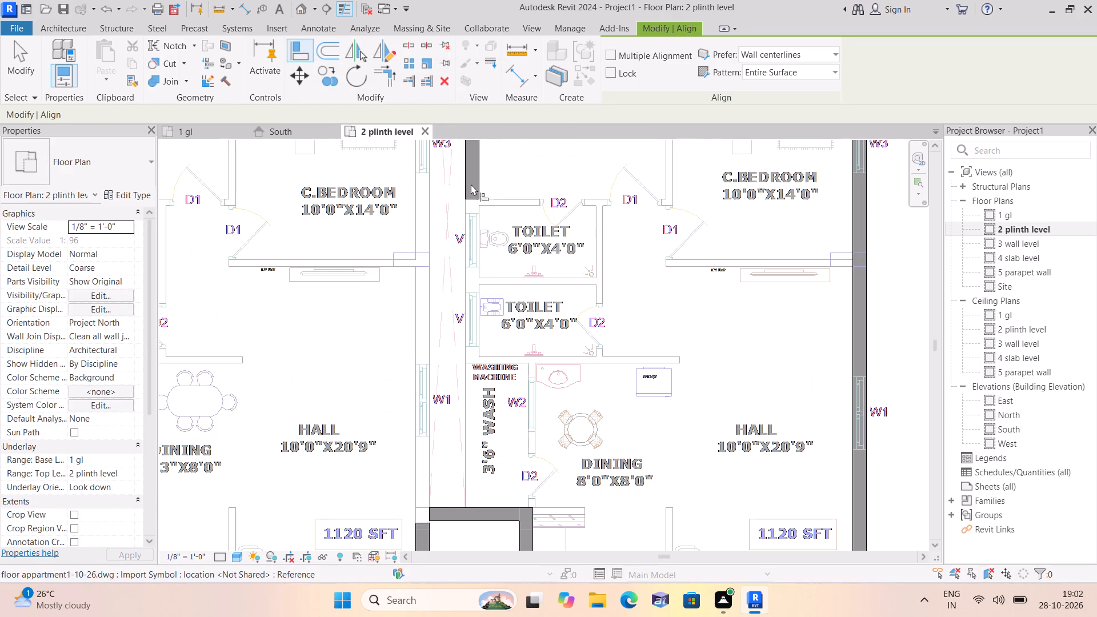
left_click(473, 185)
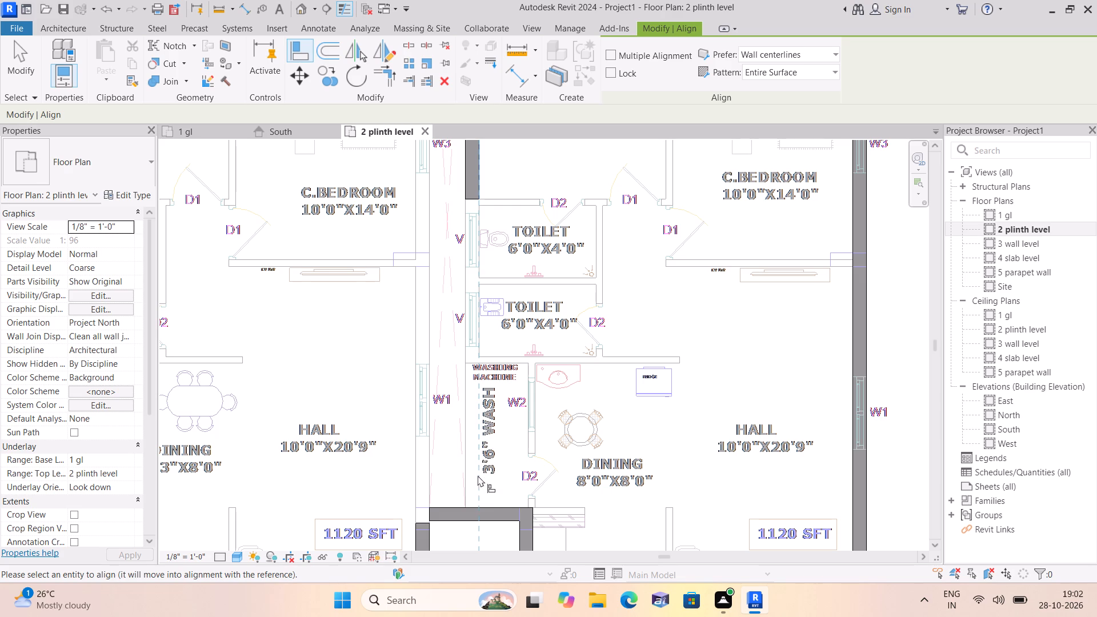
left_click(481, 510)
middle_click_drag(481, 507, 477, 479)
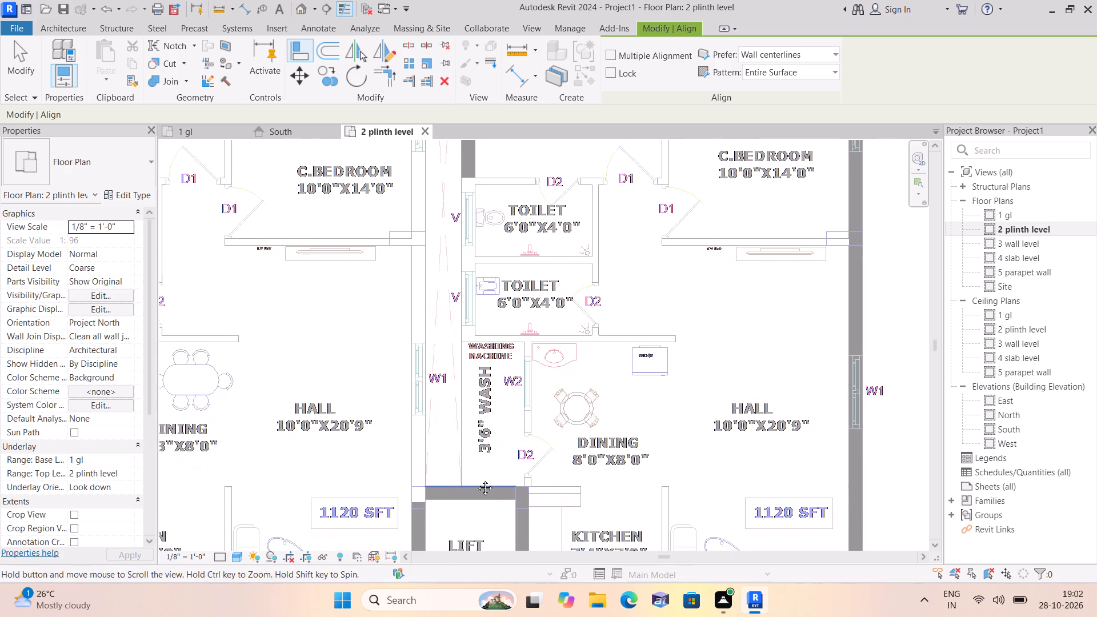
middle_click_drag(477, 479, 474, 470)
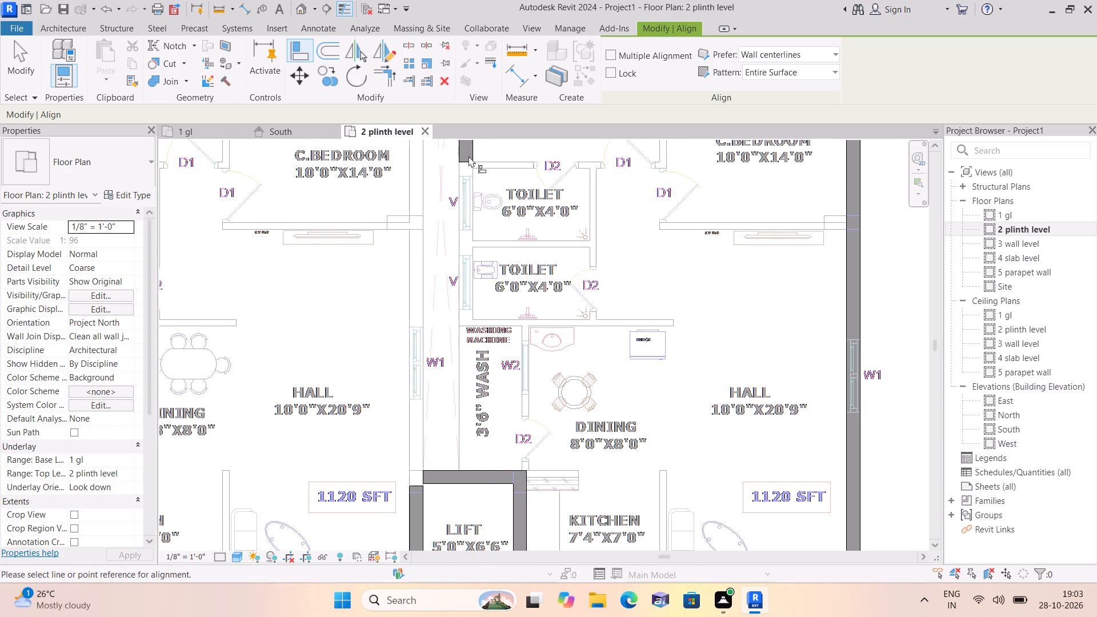
Place a 9" architectural wall on the shaft's west CAD line, from the outer north wall down to the lift.
scroll(499, 300, "down", 4)
middle_click_drag(421, 218, 441, 354)
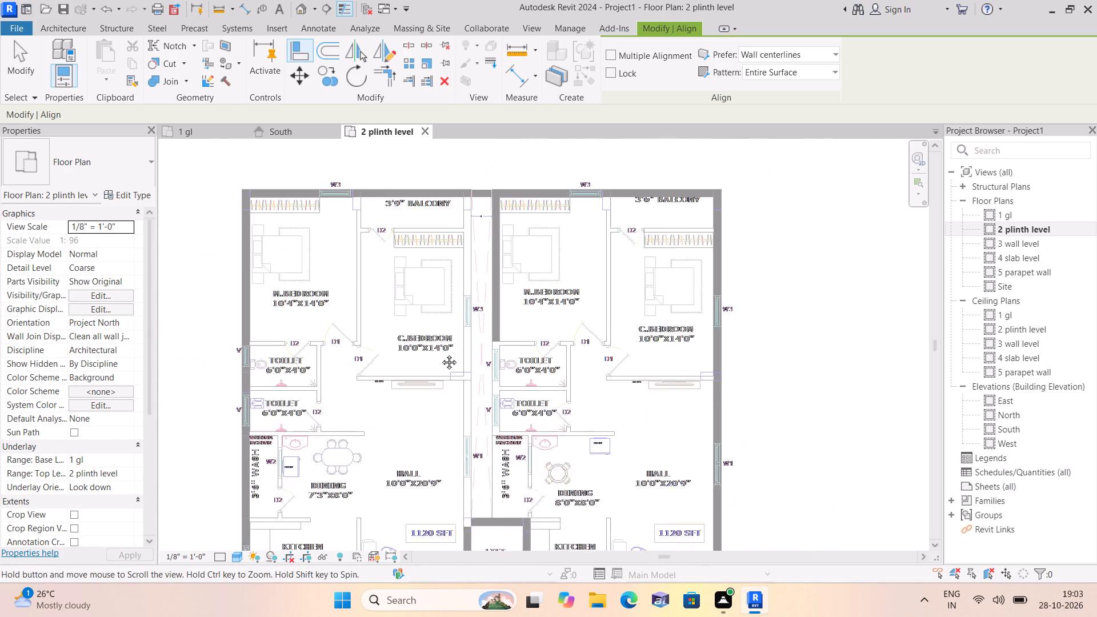
middle_click_drag(441, 354, 456, 388)
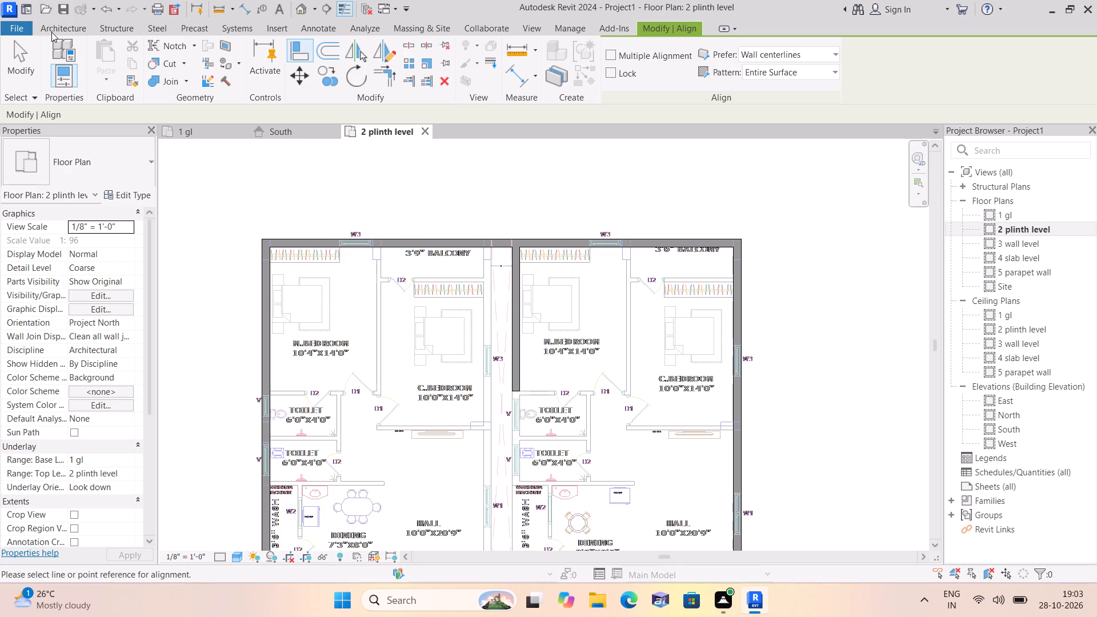
left_click(53, 29)
left_click(59, 73)
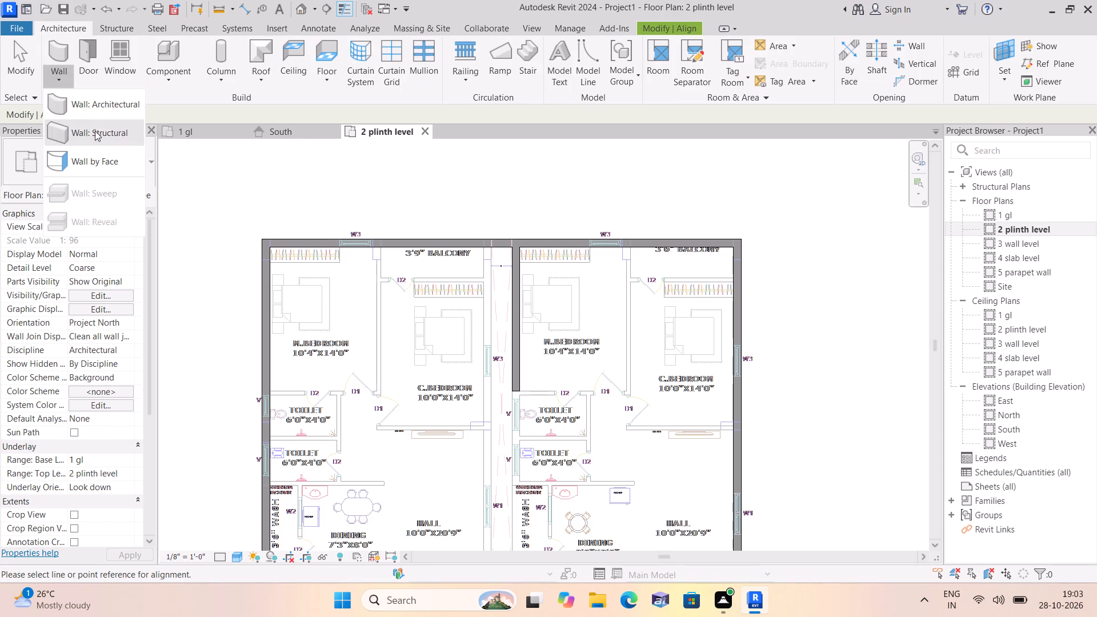
left_click(98, 101)
middle_click_drag(327, 286, 277, 187)
scroll(277, 187, "down", 1)
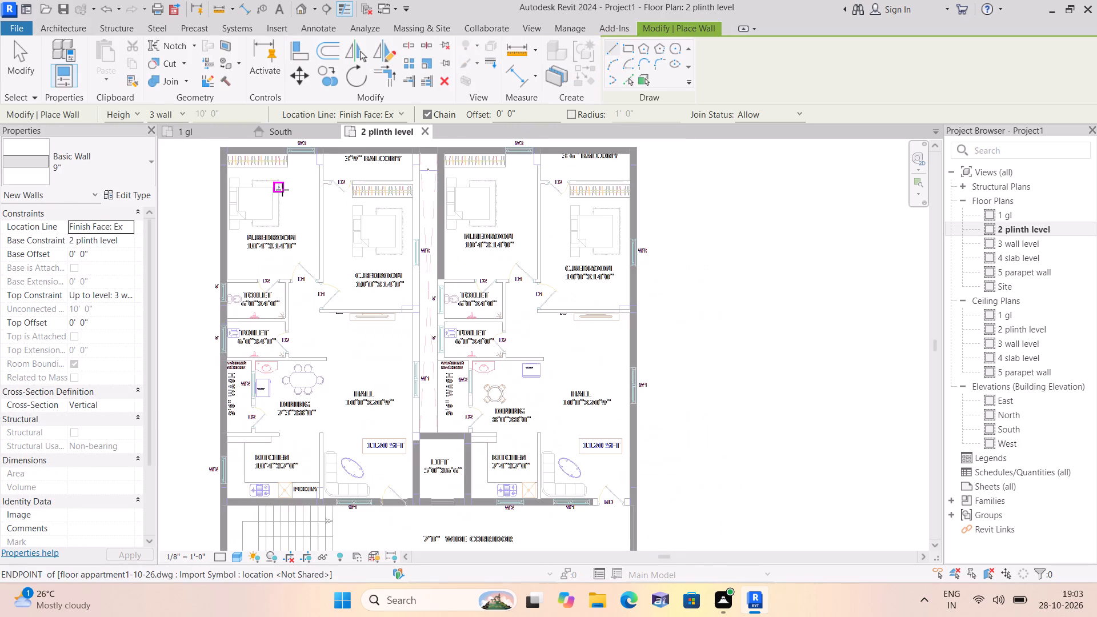
left_click(626, 76)
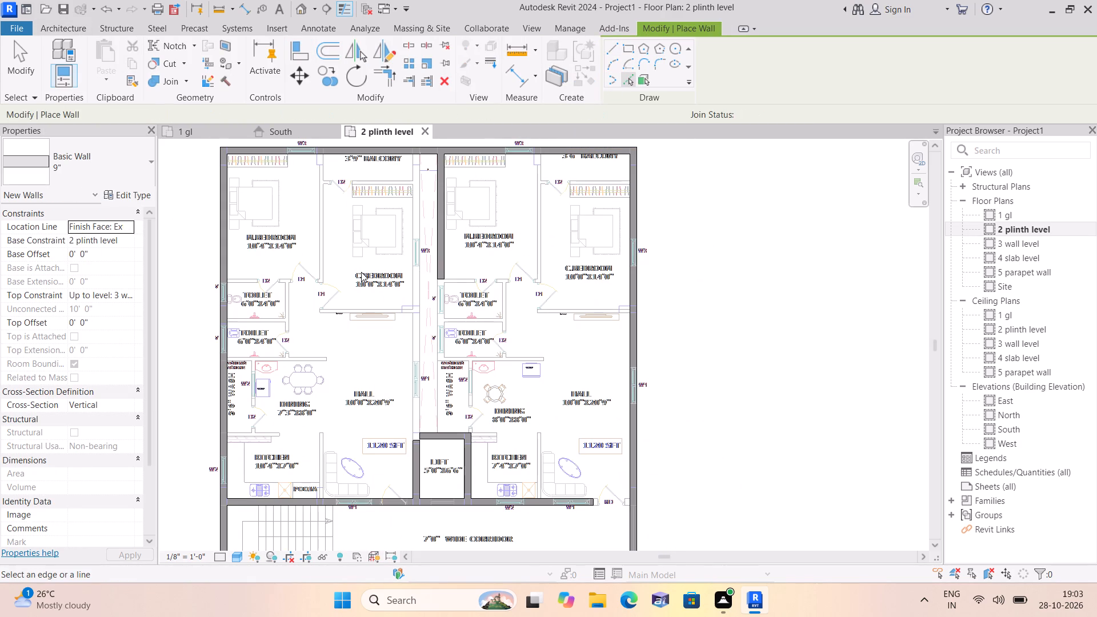
scroll(437, 331, "up", 2)
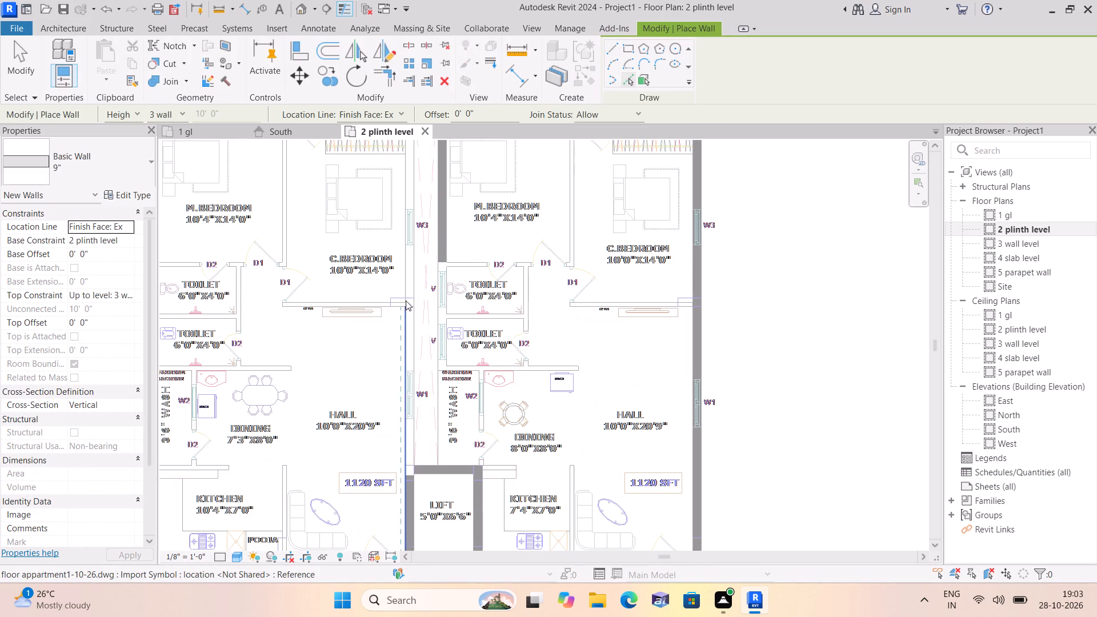
left_click(415, 269)
Continue the northeast flat's shaft-side wall southward with 9" walls picked along both toilets' CAD lines.
scroll(415, 269, "down", 2)
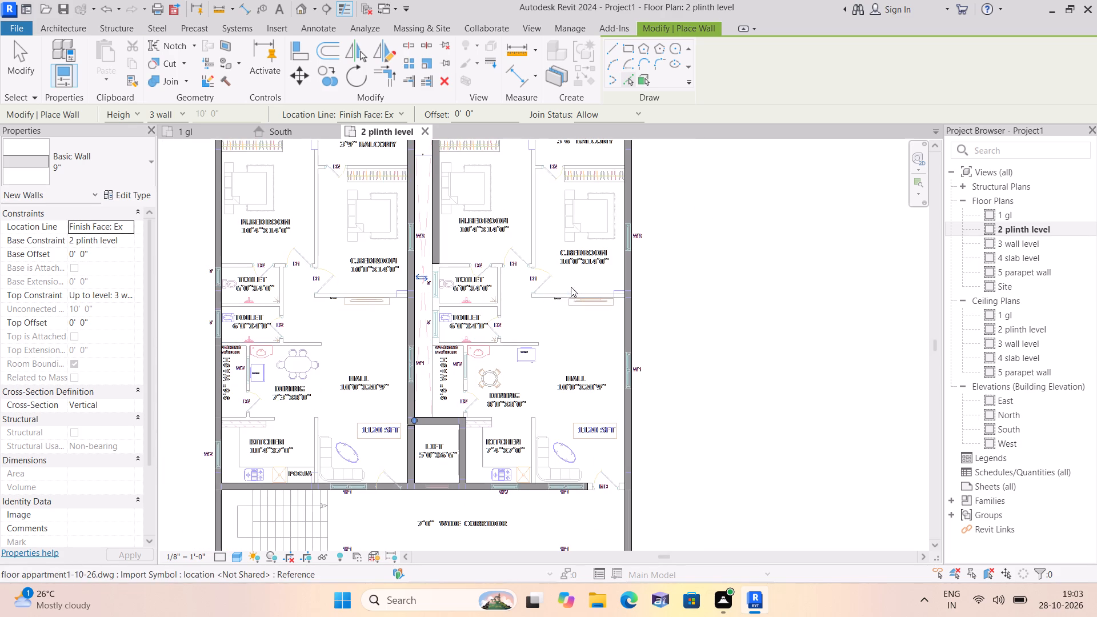
scroll(449, 294, "up", 2)
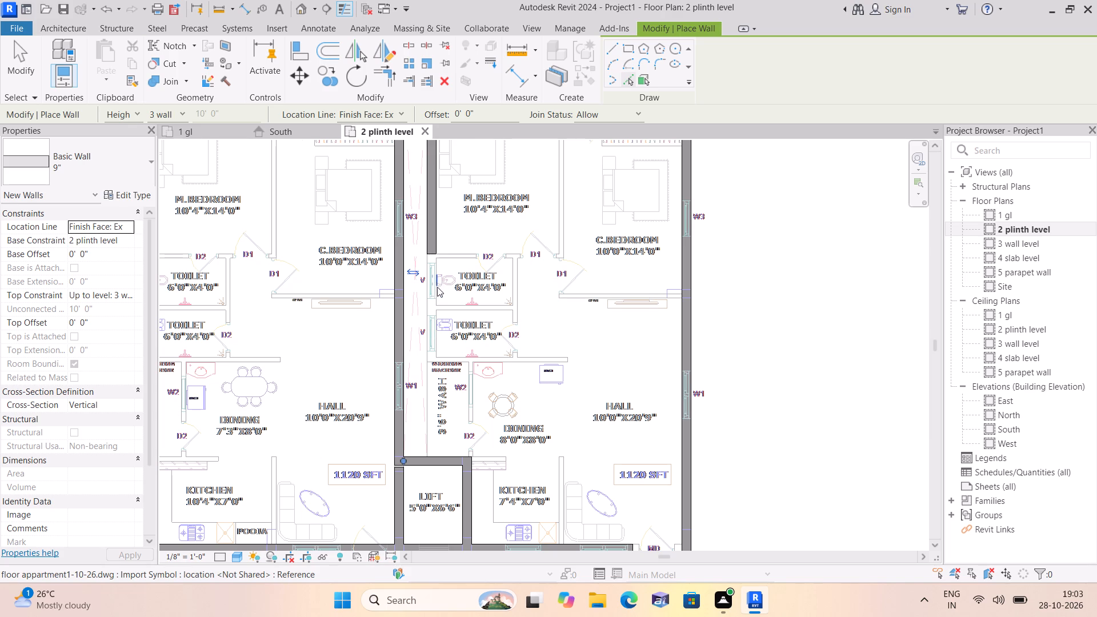
left_click(442, 297)
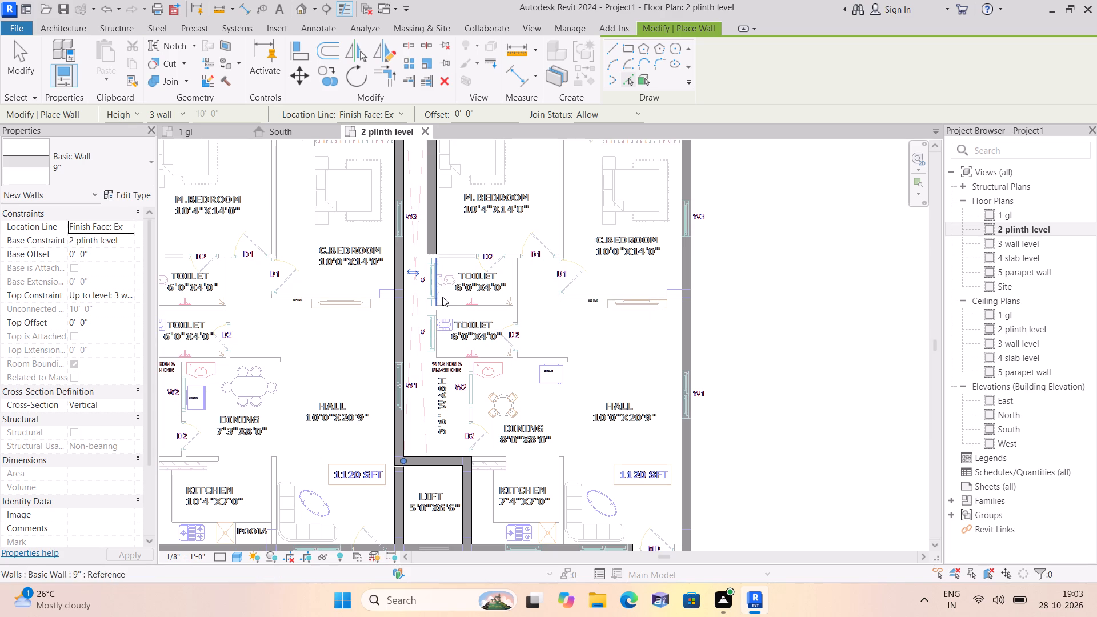
left_click(438, 350)
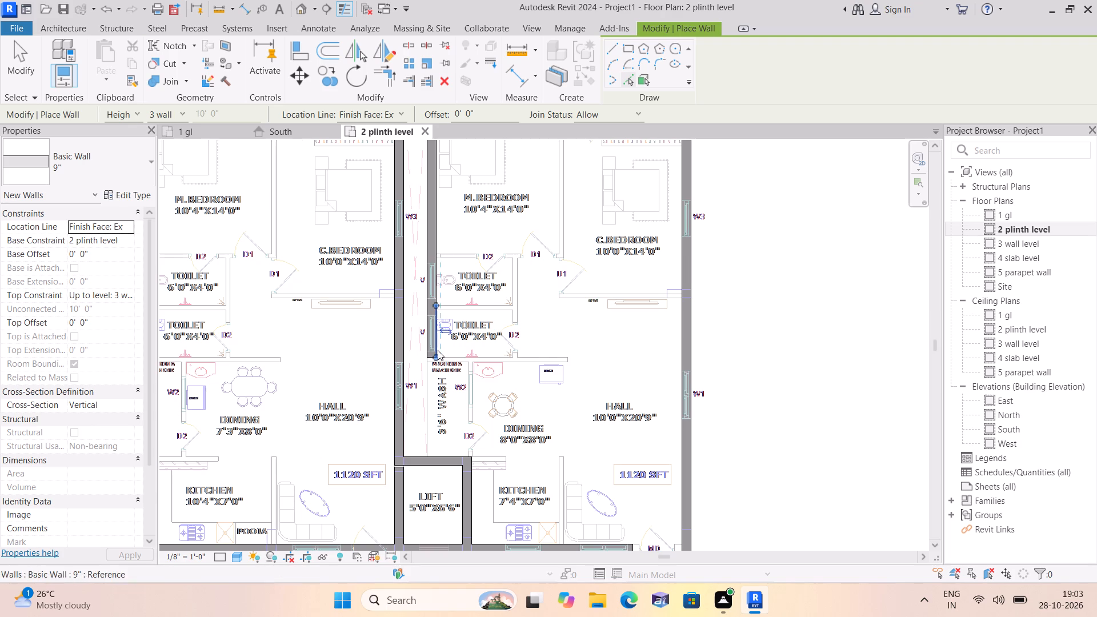
Place a short 9" wall closing the south end of the shaft between the two southern flats.
middle_click_drag(451, 367, 424, 245)
scroll(477, 359, "down", 1)
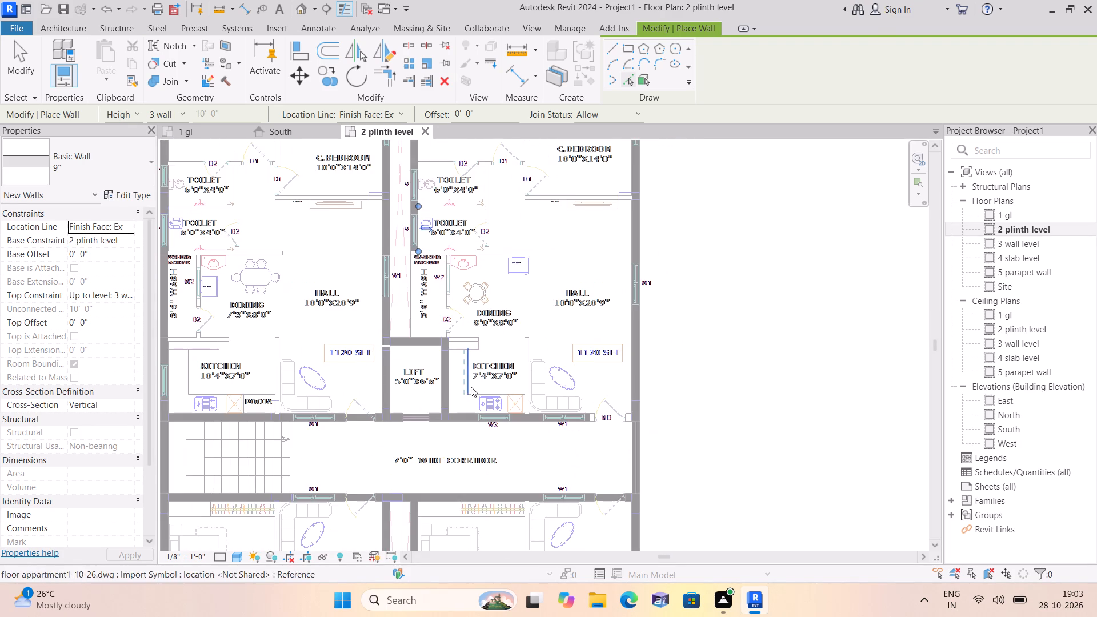
middle_click_drag(469, 384, 506, 252)
scroll(506, 254, "down", 1)
middle_click_drag(479, 414, 480, 370)
scroll(477, 410, "down", 1)
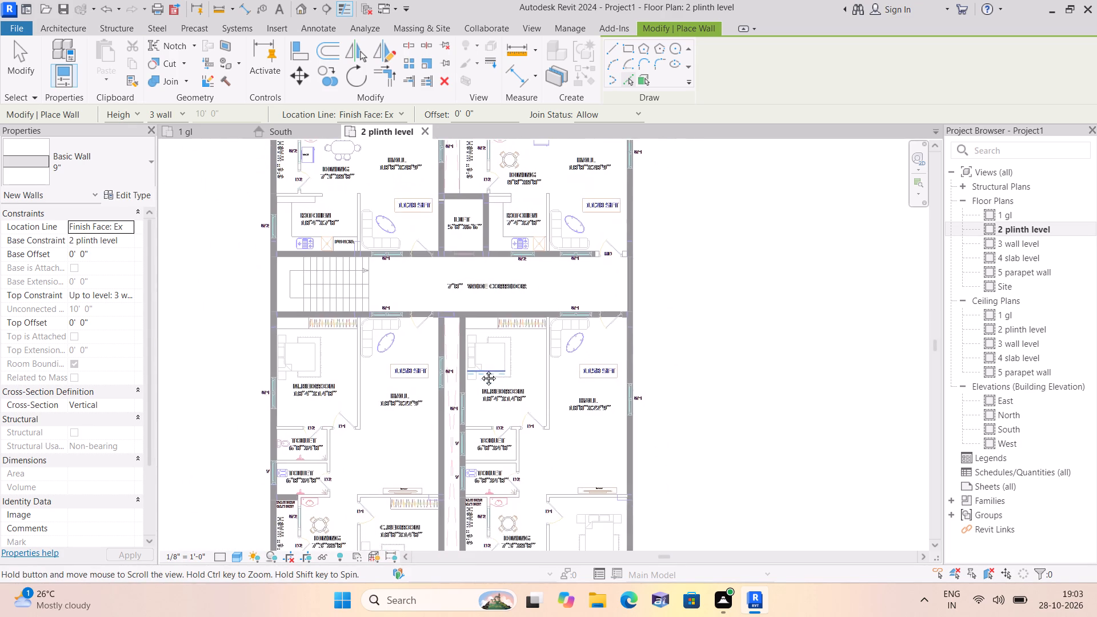
middle_click_drag(480, 370, 485, 498)
scroll(486, 496, "up", 1)
scroll(519, 252, "down", 1)
middle_click_drag(517, 252, 501, 491)
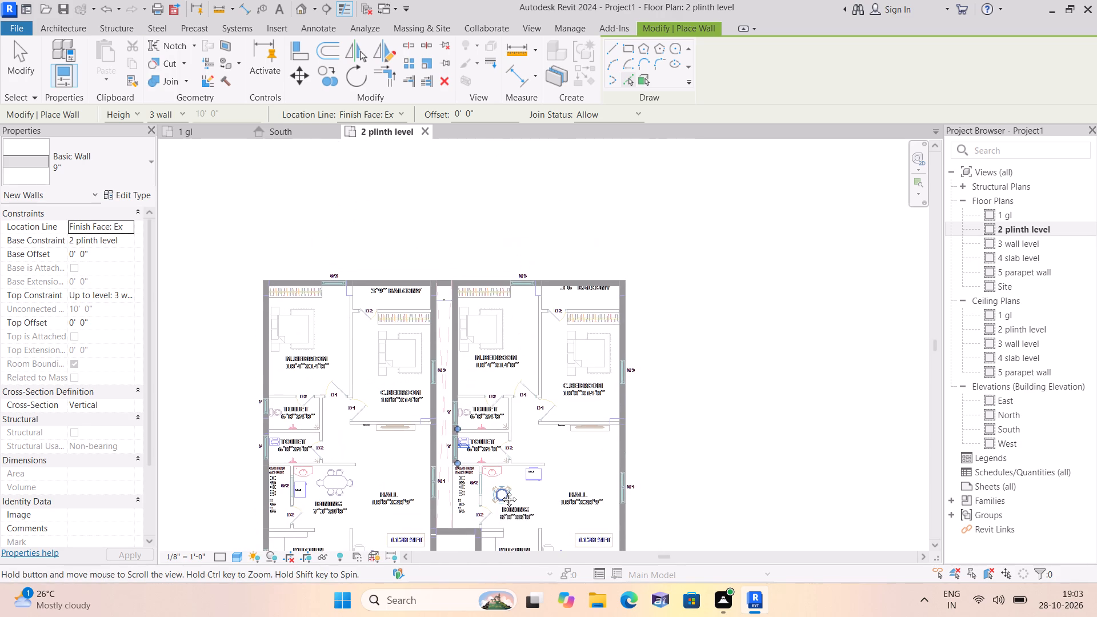
middle_click_drag(501, 491, 478, 320)
middle_click_drag(471, 490, 472, 294)
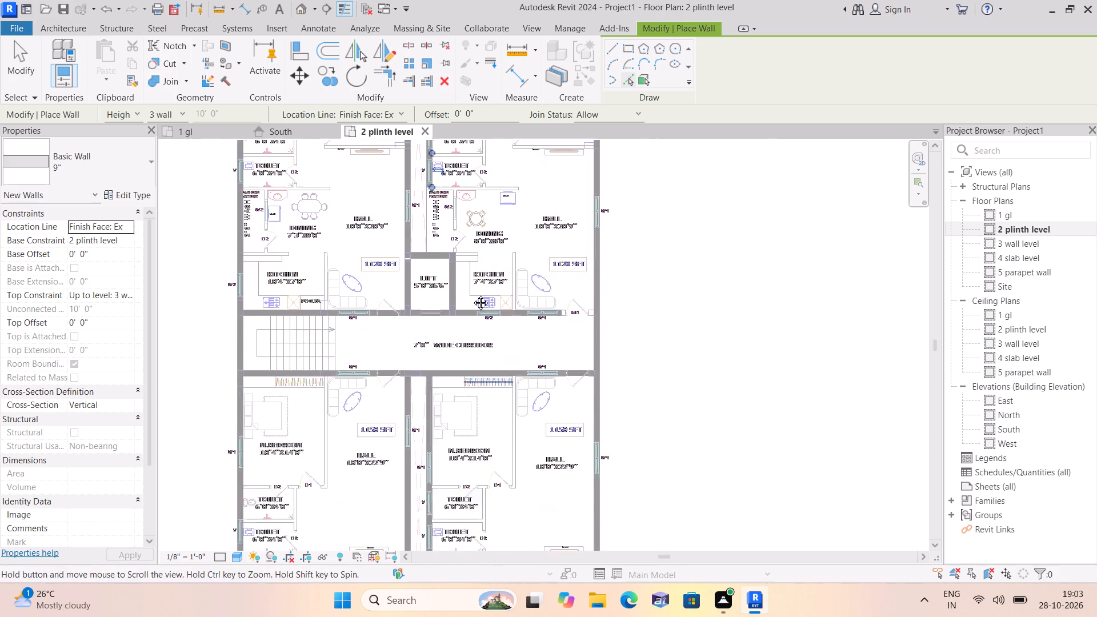
middle_click_drag(472, 294, 478, 252)
scroll(485, 446, "down", 1)
middle_click_drag(482, 445, 523, 245)
scroll(475, 324, "up", 3)
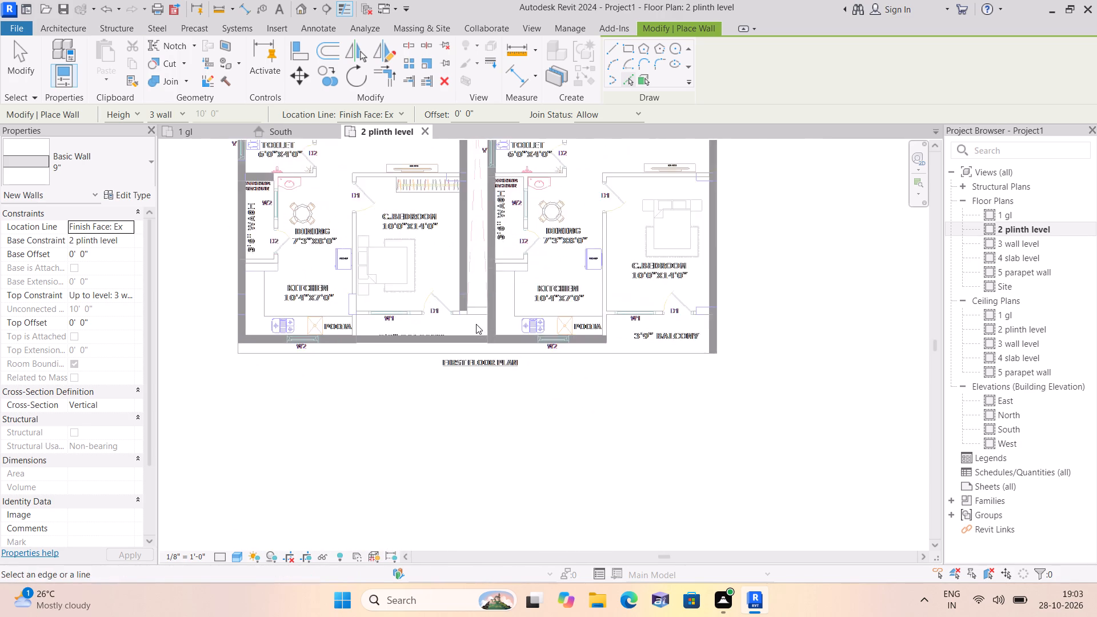
scroll(476, 324, "up", 1)
left_click(476, 315)
Place a short 9" wall stub on the southeast flat's C.Bedroom and balcony line, at the outer east wall.
middle_click_drag(475, 316, 466, 358)
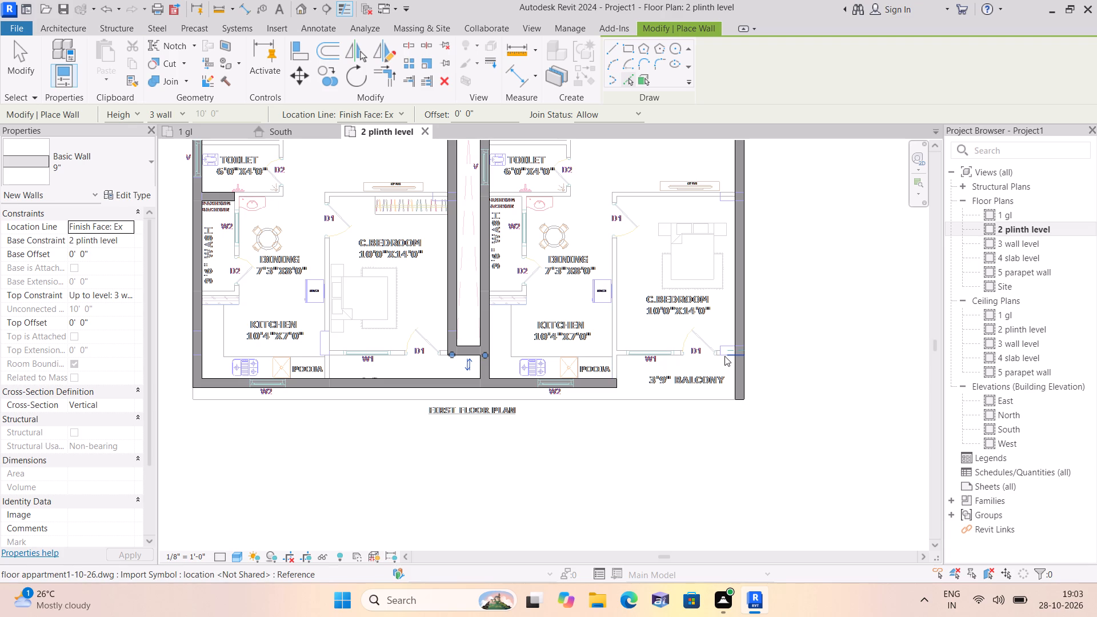
scroll(727, 351, "up", 2)
left_click(728, 361)
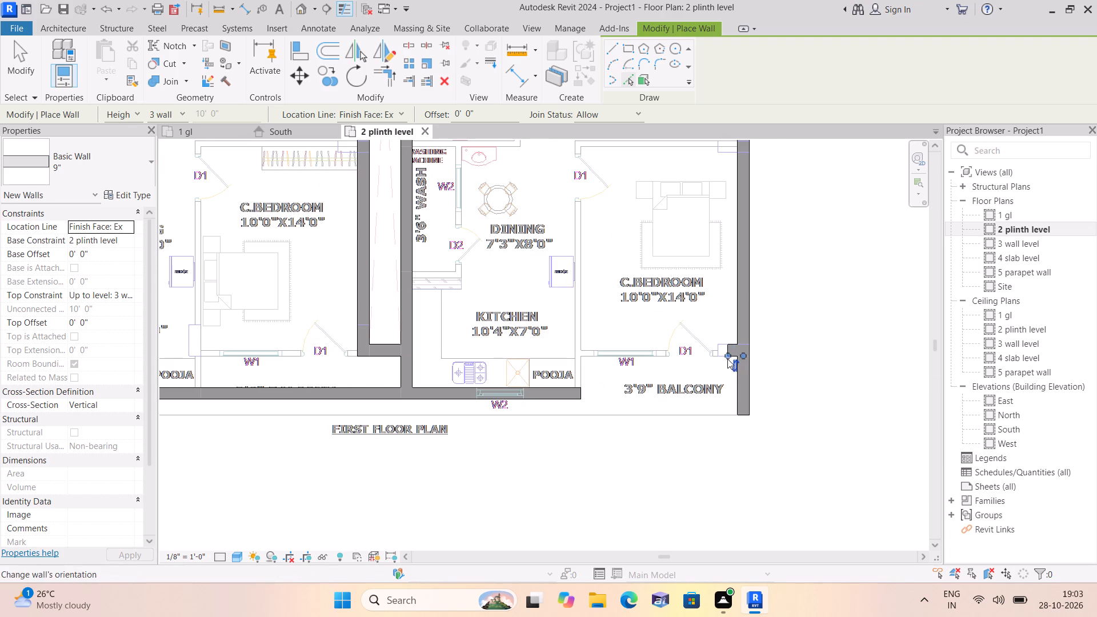
scroll(726, 358, "up", 5)
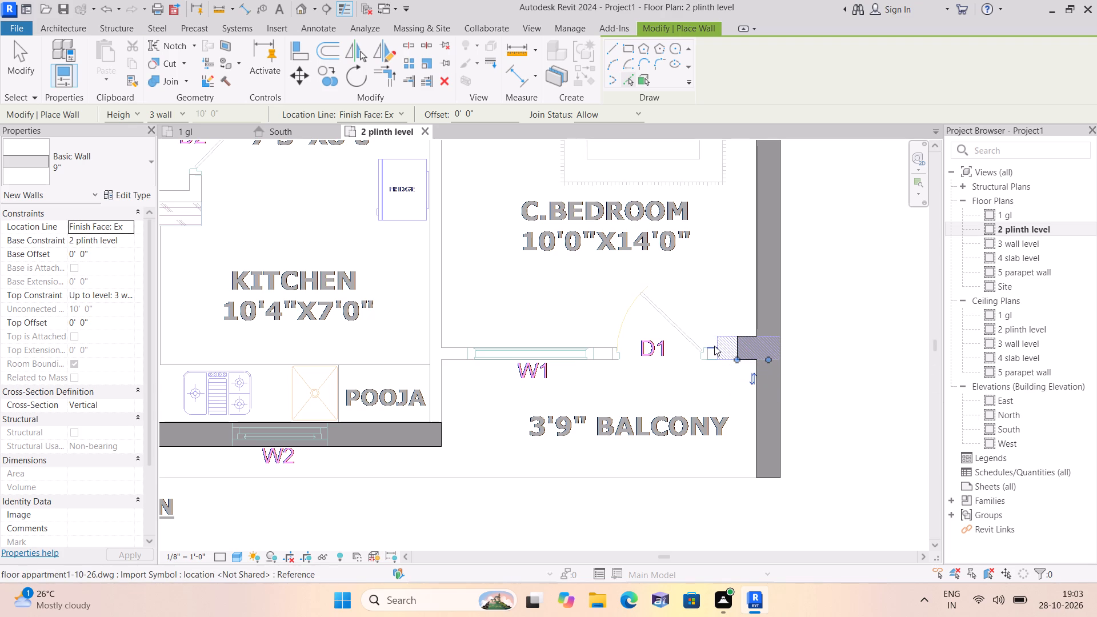
Delete the short 9" wall stub on the southeast flat's C.Bedroom and balcony line, at the outer east wall.
scroll(778, 368, "up", 2)
scroll(708, 354, "up", 3)
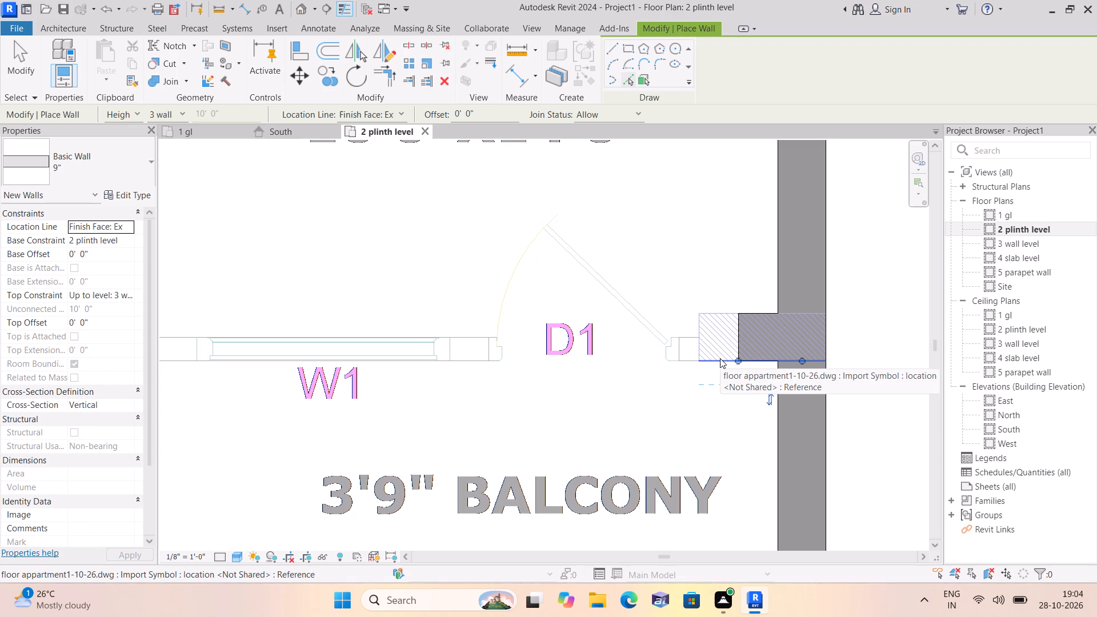
key("Escape")
key("Escape")
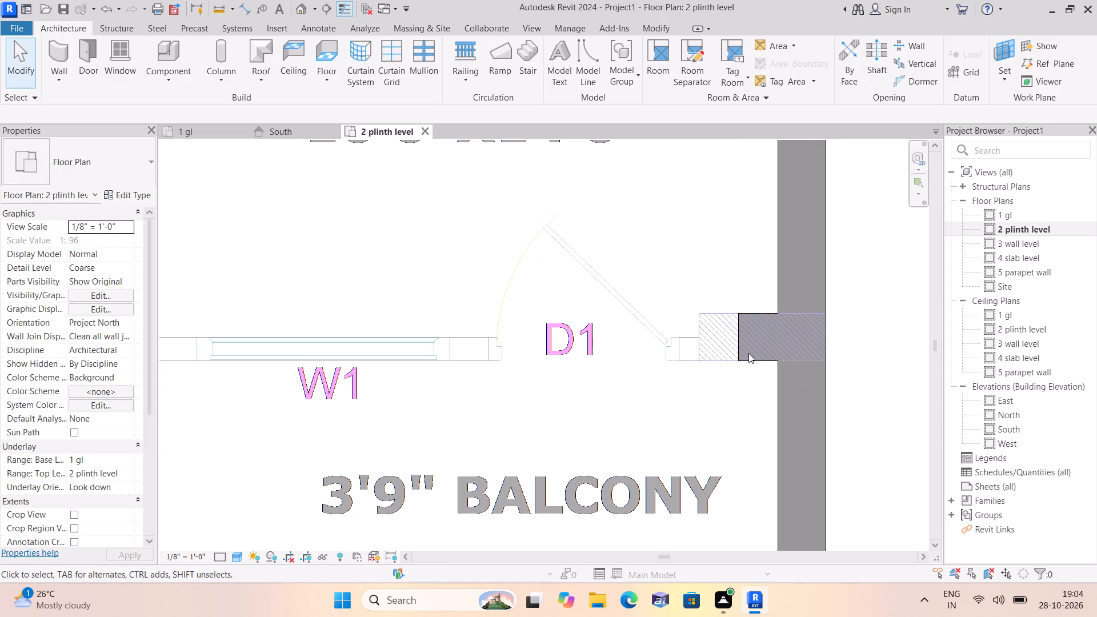
left_click(748, 353)
left_click(739, 326)
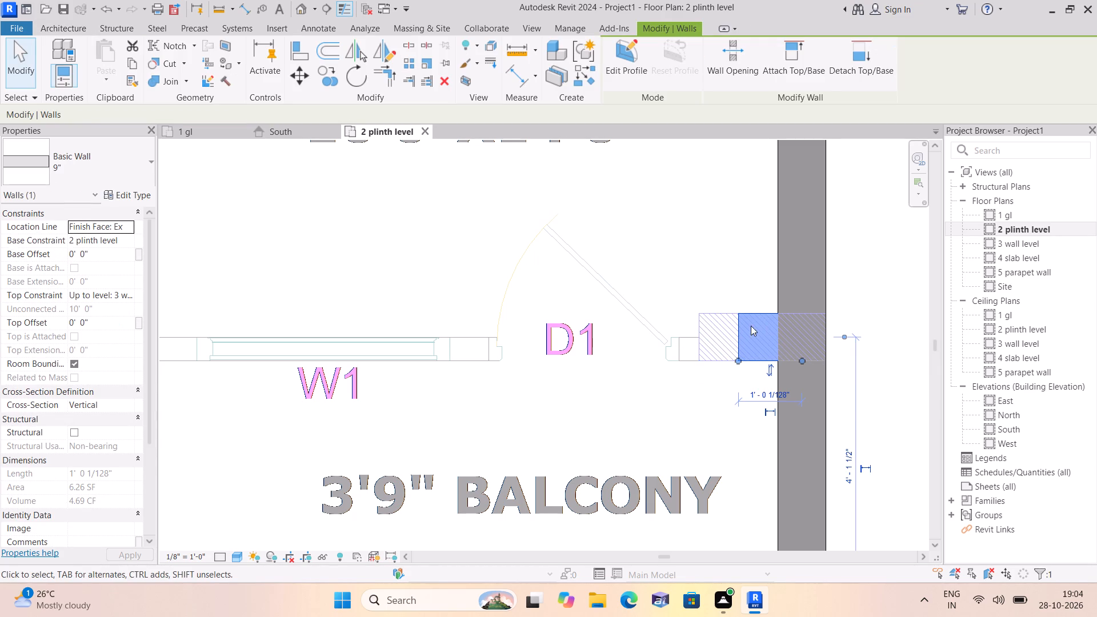
key("Delete")
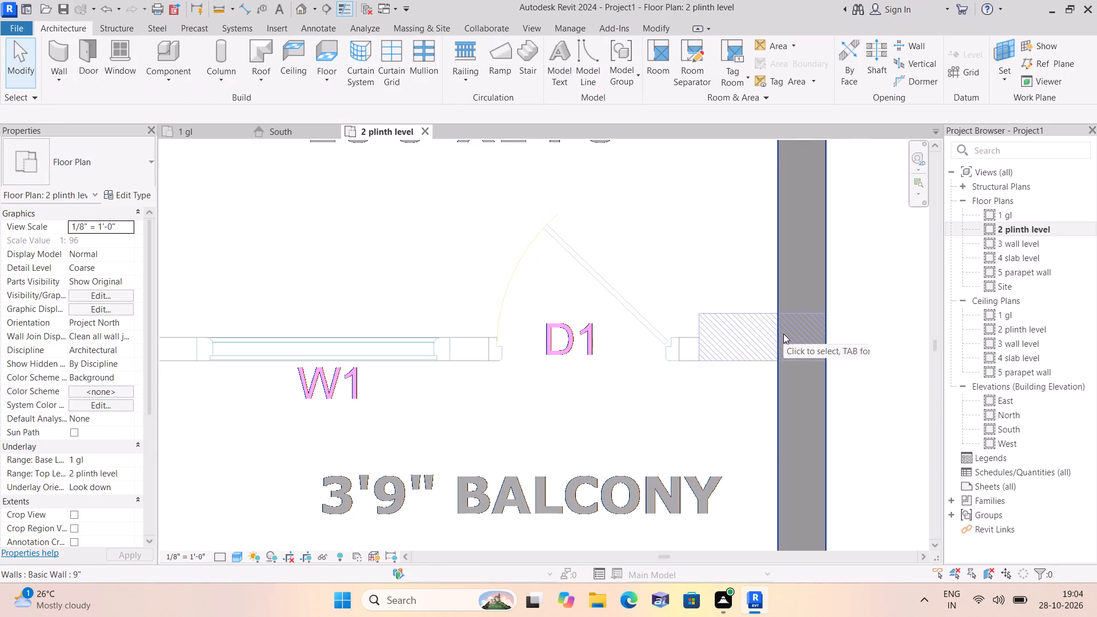
left_click(783, 336)
key("Escape")
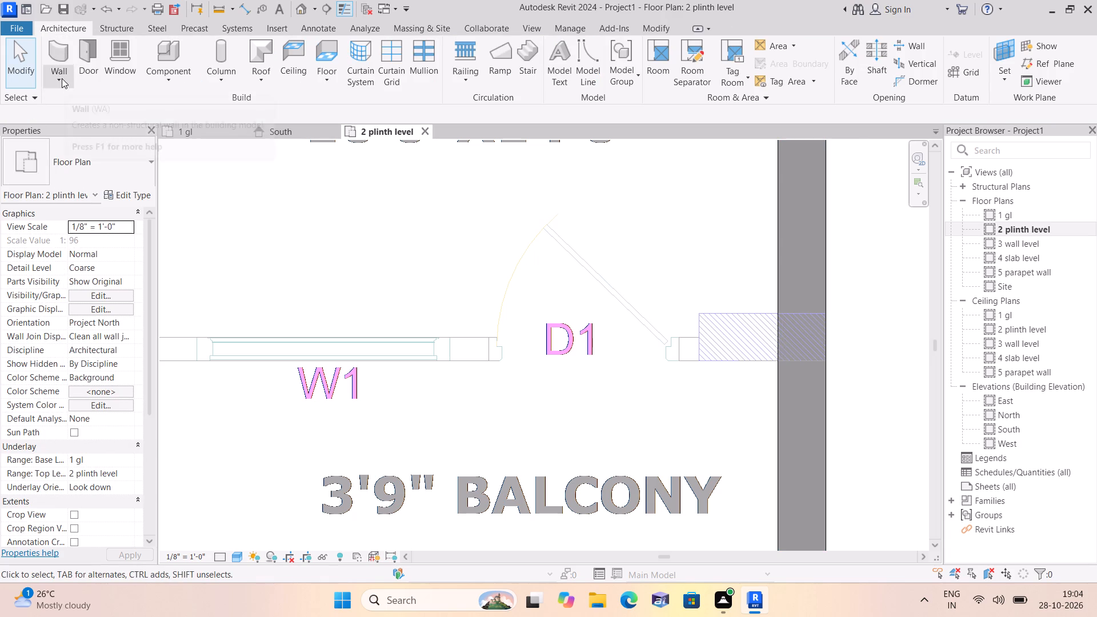
Place 9" walls on the south and west CAD lines of the hatched block beside balcony door D1, at the outer east wall.
left_click(62, 78)
left_click(121, 101)
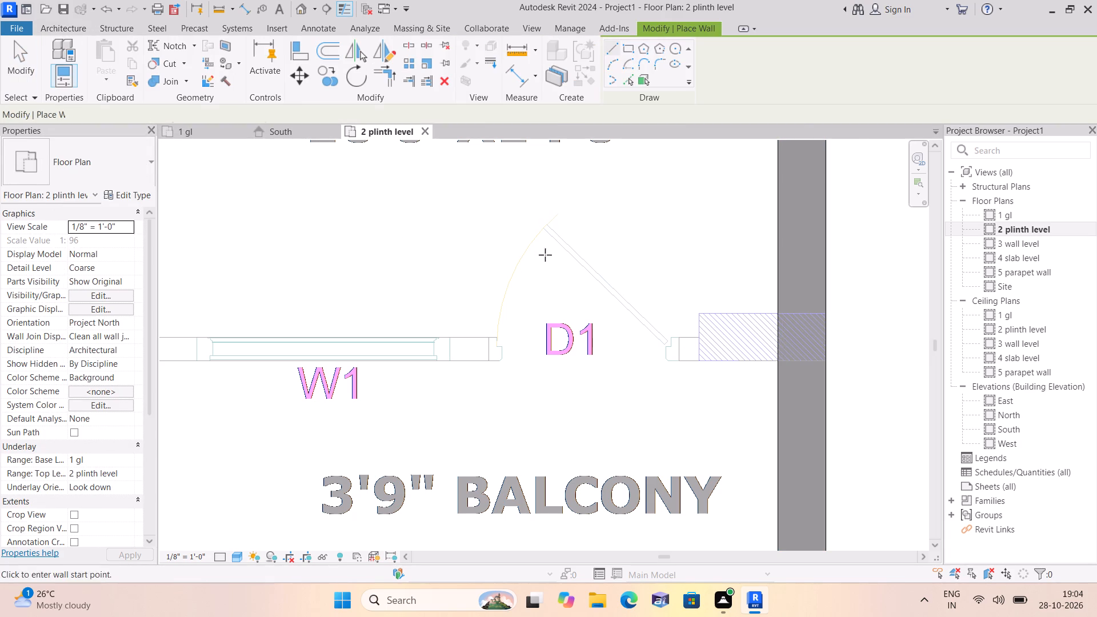
left_click(628, 78)
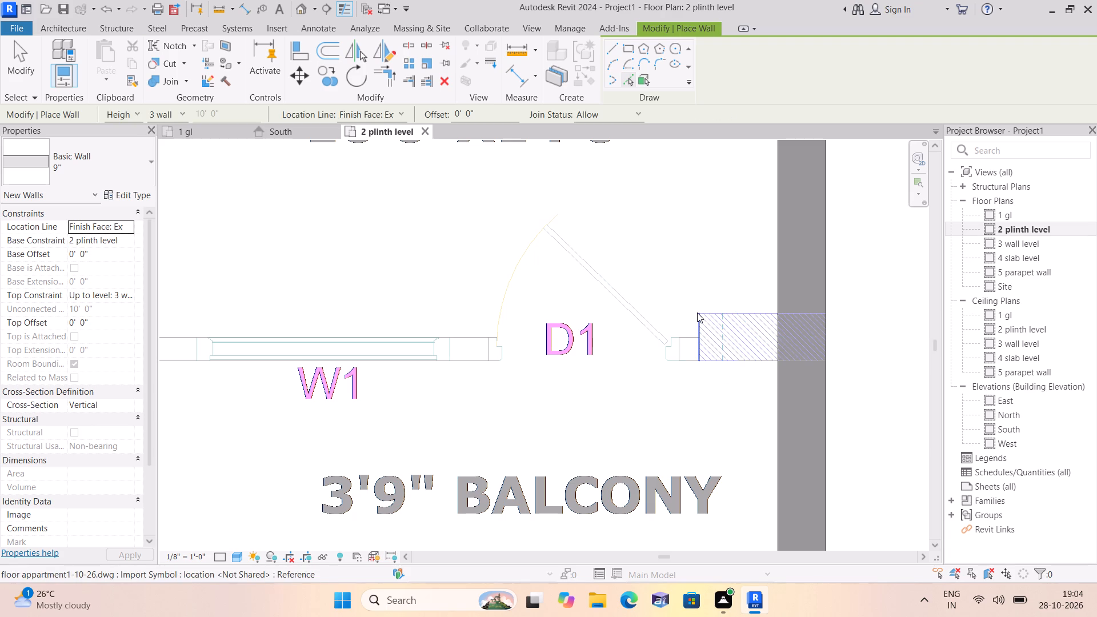
left_click(744, 365)
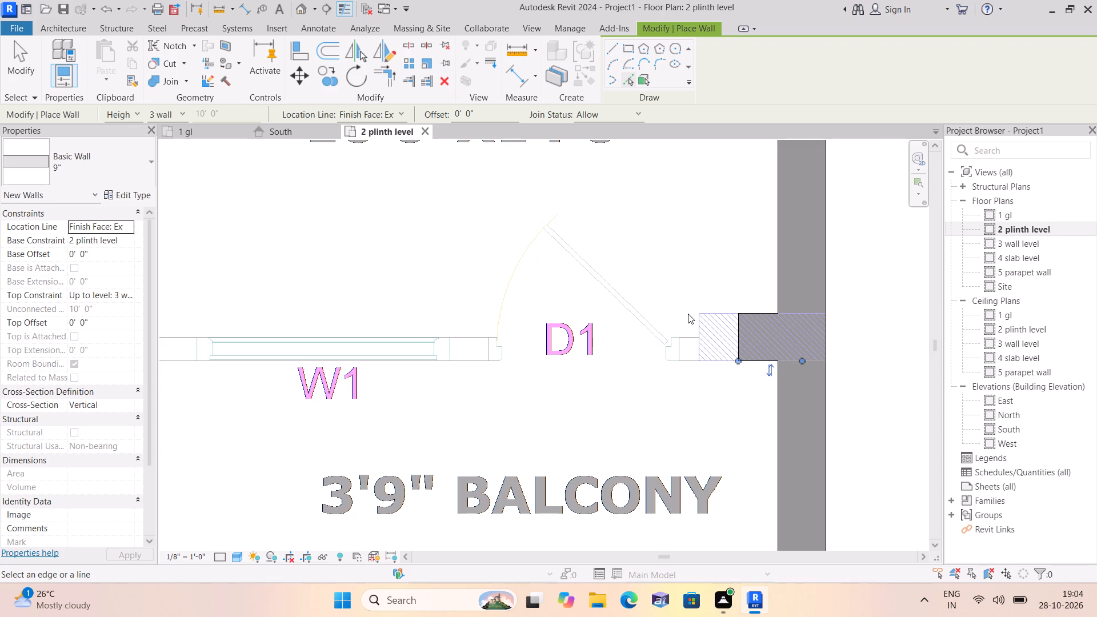
left_click(695, 313)
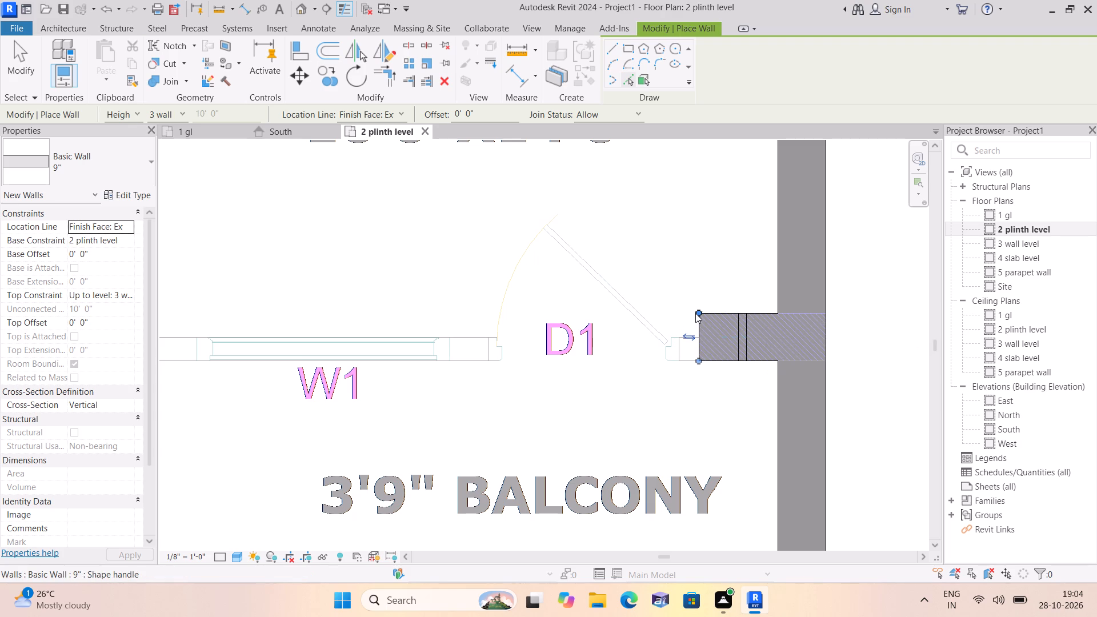
Examine the CAD lines between the southwest flat's hall and C.Bedroom, around the hatched block at the shaft-side wall.
scroll(695, 317, "down", 2)
middle_click_drag(668, 285, 718, 348)
scroll(716, 348, "down", 1)
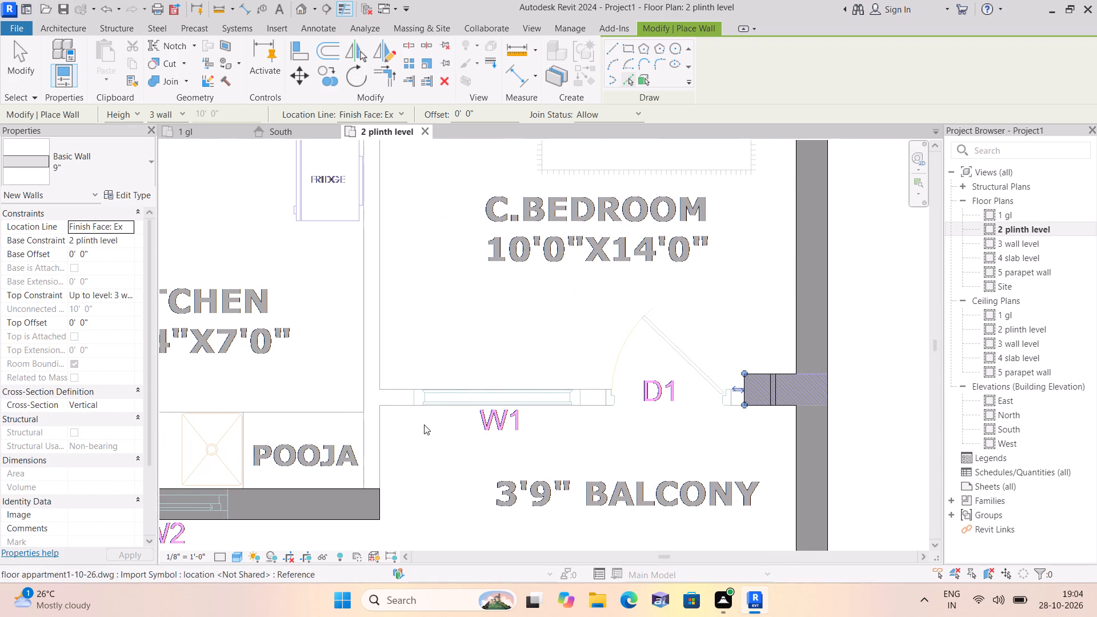
scroll(426, 423, "down", 1)
middle_click_drag(426, 423, 515, 338)
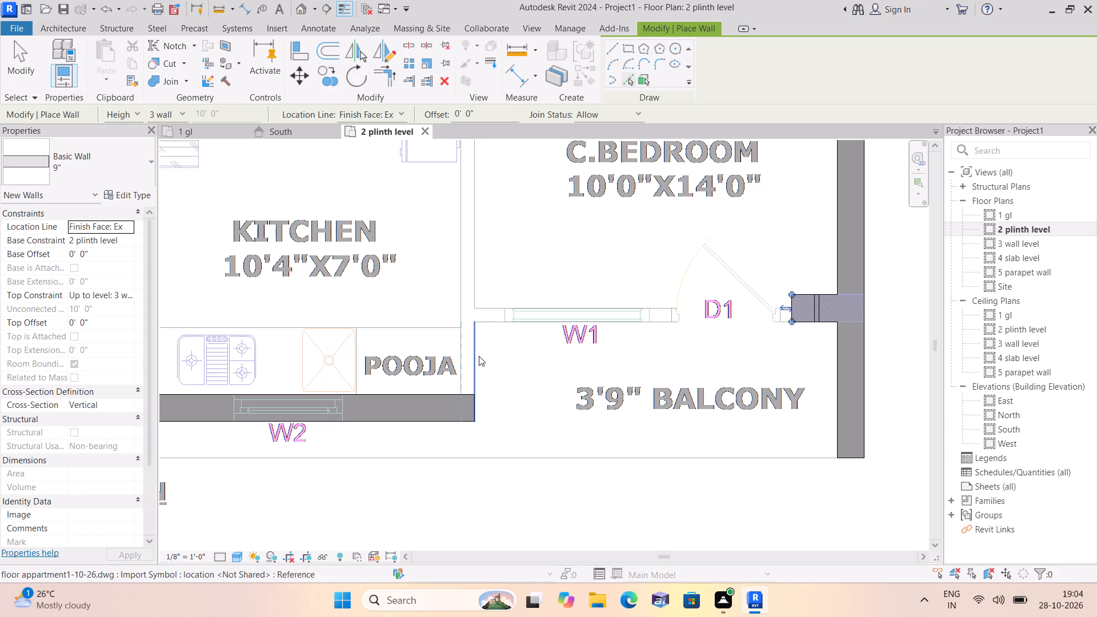
middle_click_drag(489, 362, 506, 407)
scroll(489, 362, "down", 8)
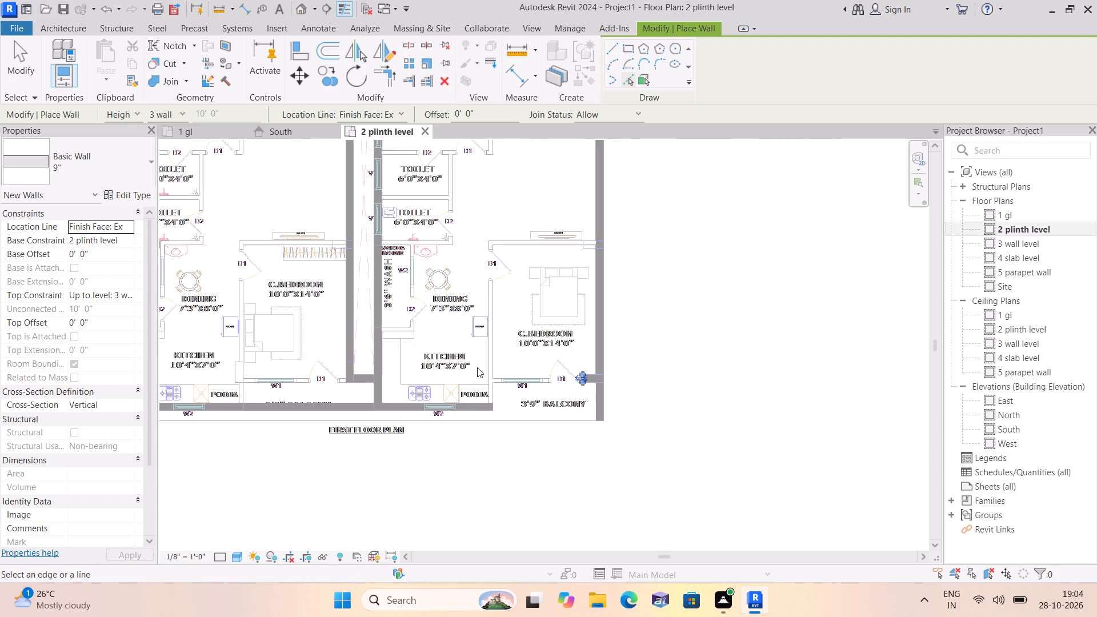
scroll(477, 367, "down", 3)
middle_click_drag(445, 344, 516, 399)
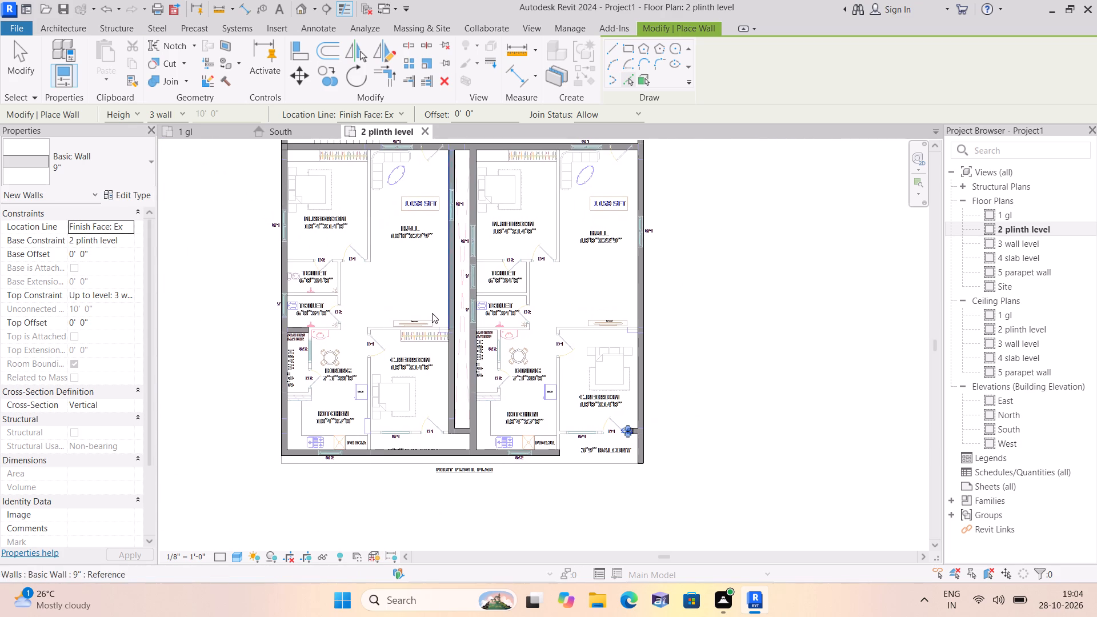
middle_click_drag(382, 261, 414, 304)
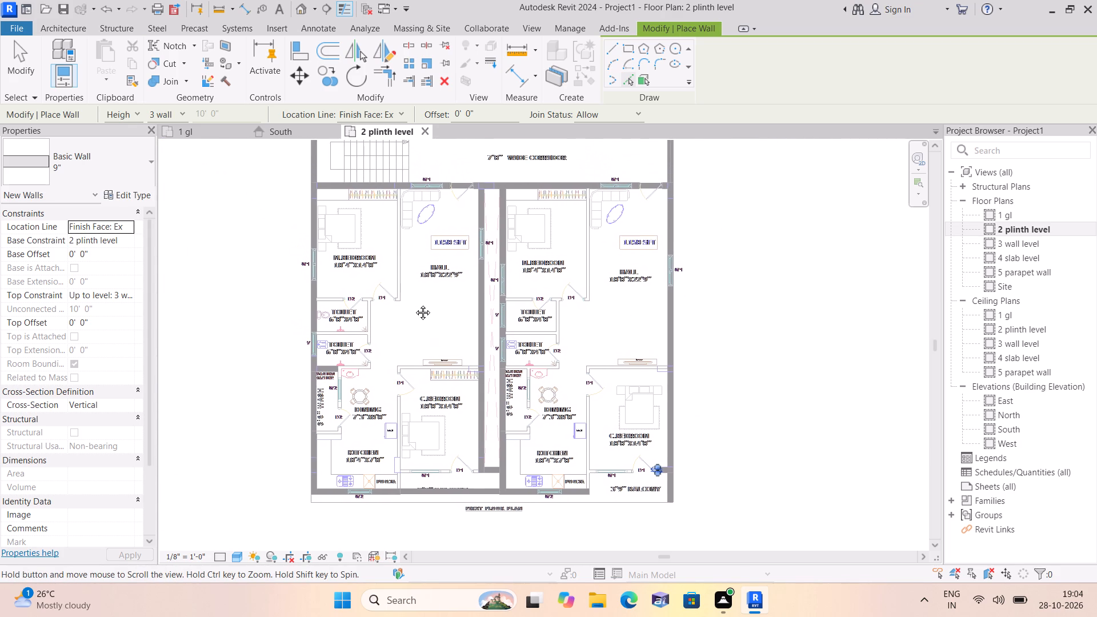
middle_click_drag(414, 304, 438, 350)
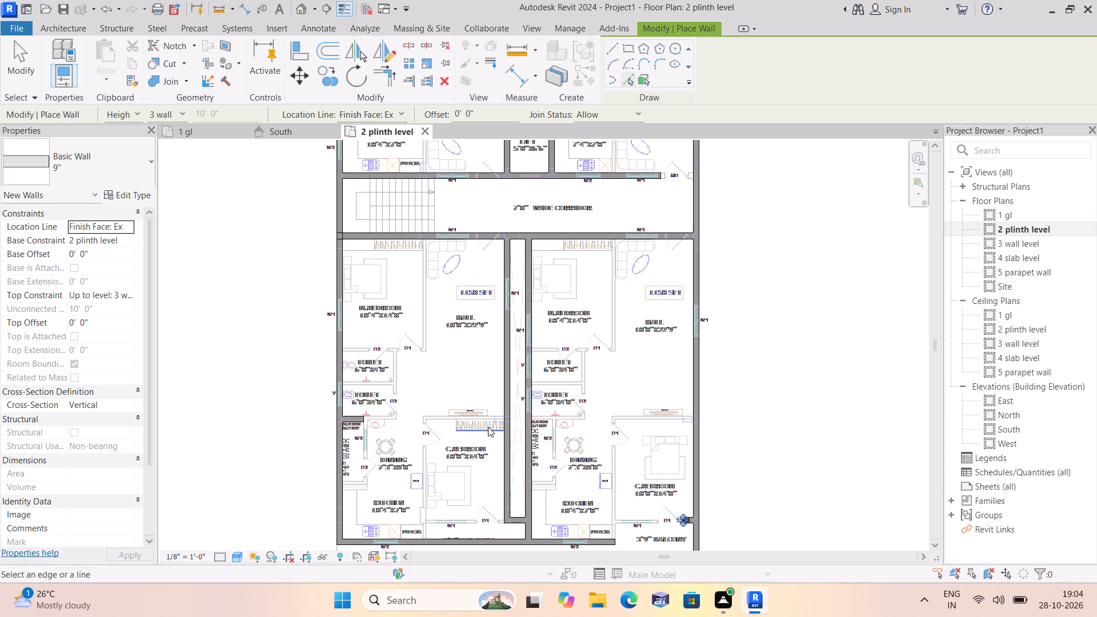
scroll(489, 421, "up", 11)
middle_click_drag(528, 436, 513, 360)
scroll(515, 359, "up", 4)
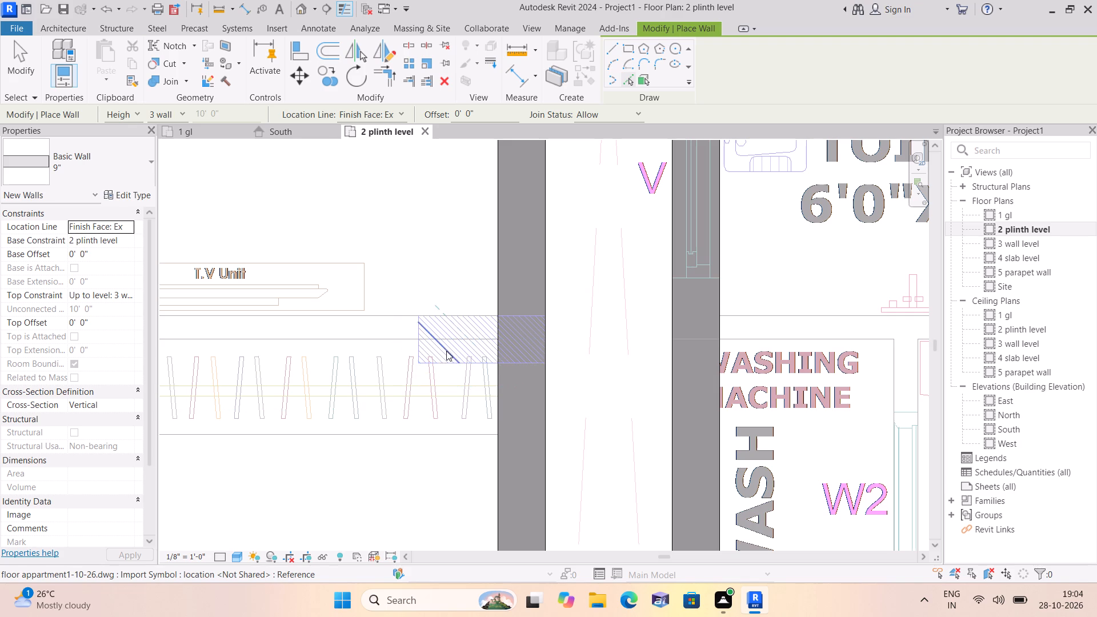
scroll(471, 307, "up", 1)
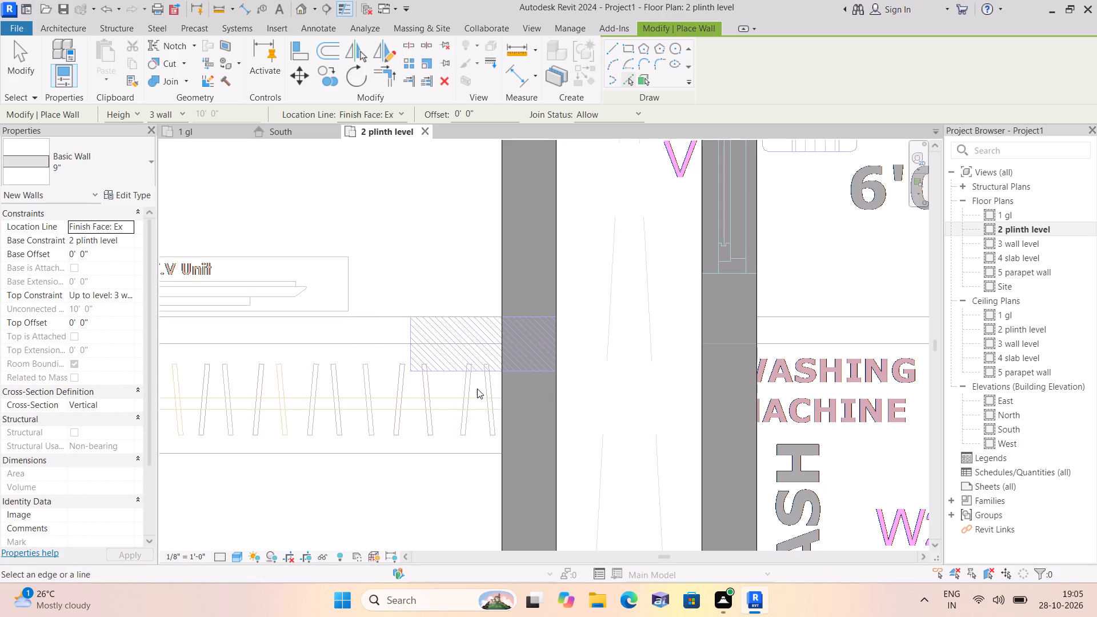
scroll(477, 388, "down", 5)
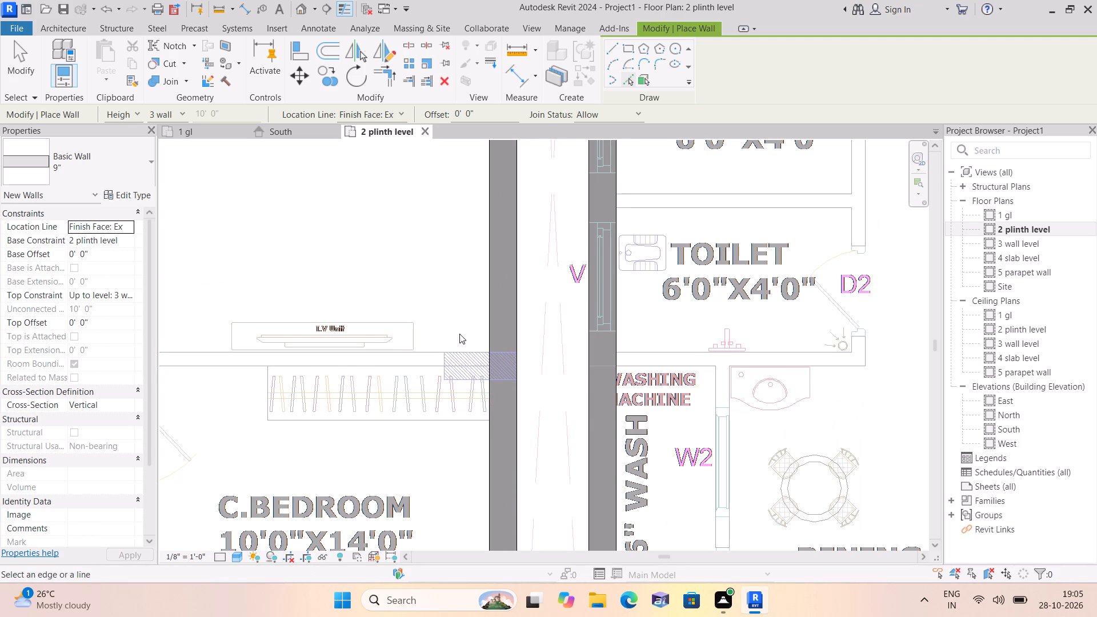
scroll(460, 332, "down", 1)
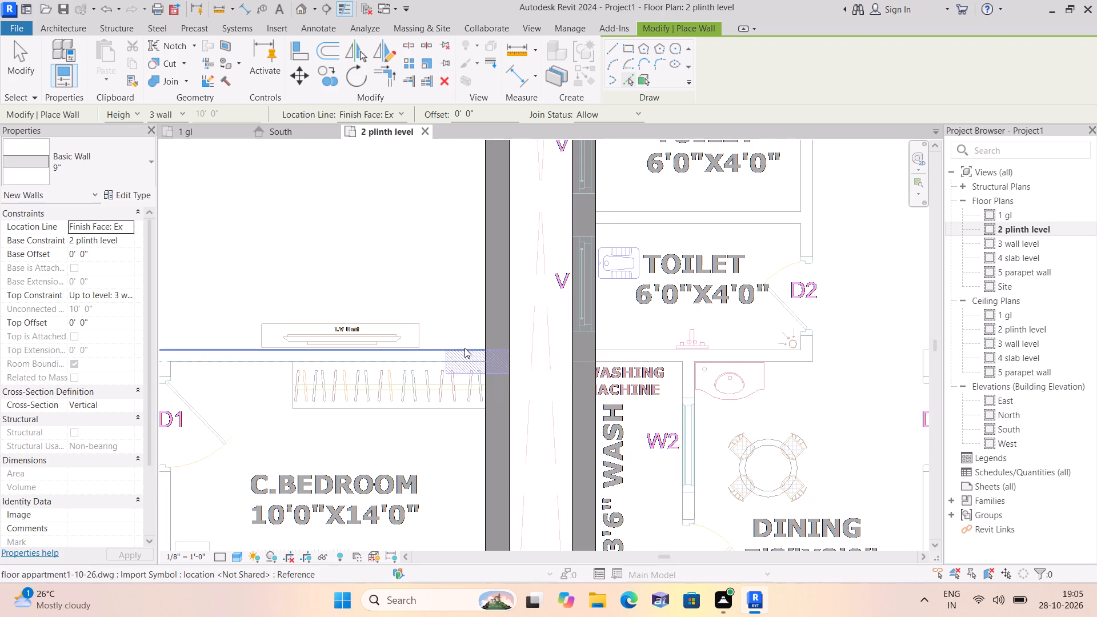
scroll(465, 348, "down", 2)
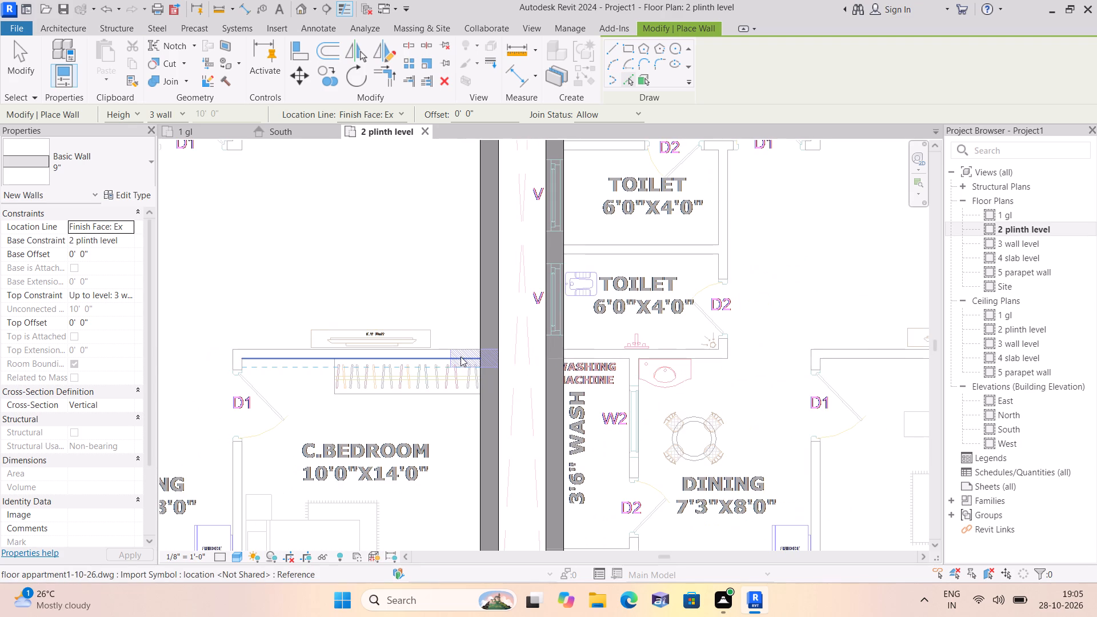
scroll(445, 364, "up", 2)
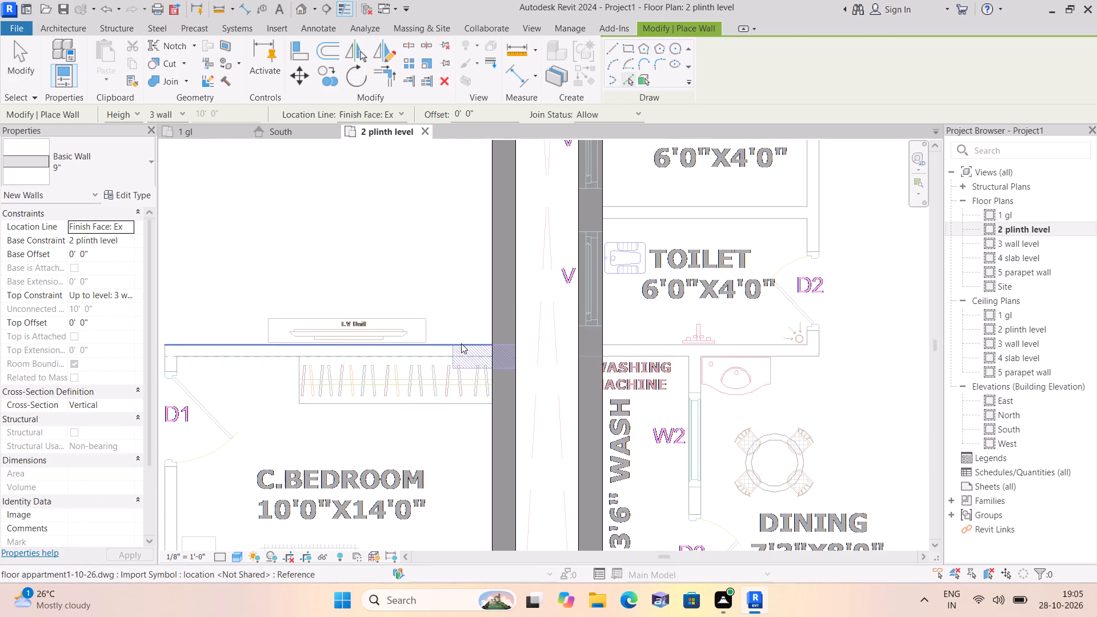
scroll(457, 320, "down", 4)
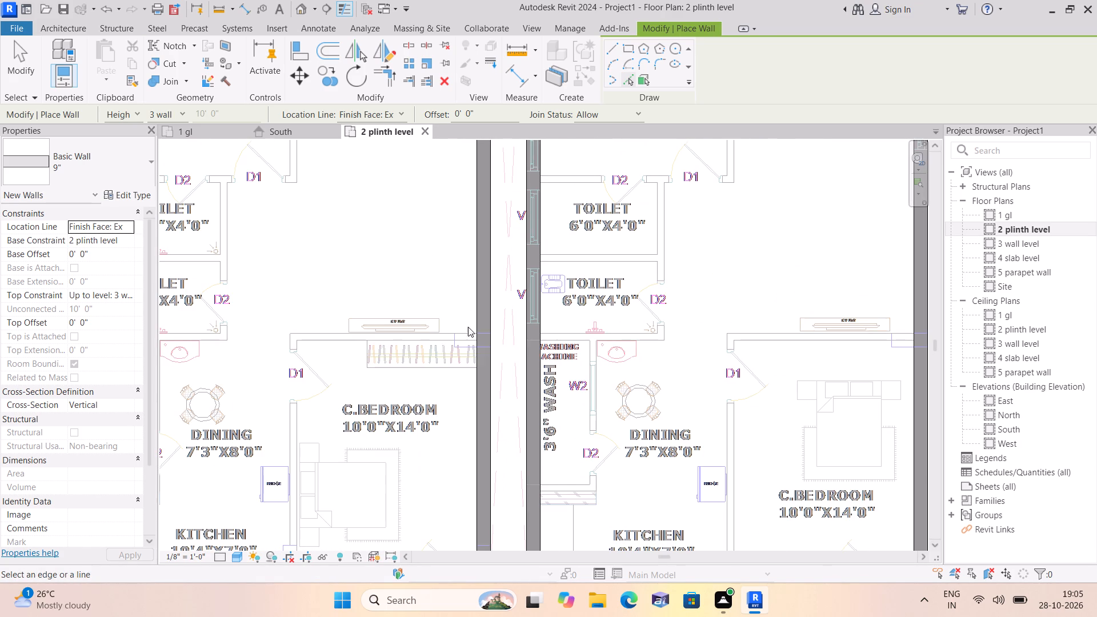
scroll(469, 346, "up", 1)
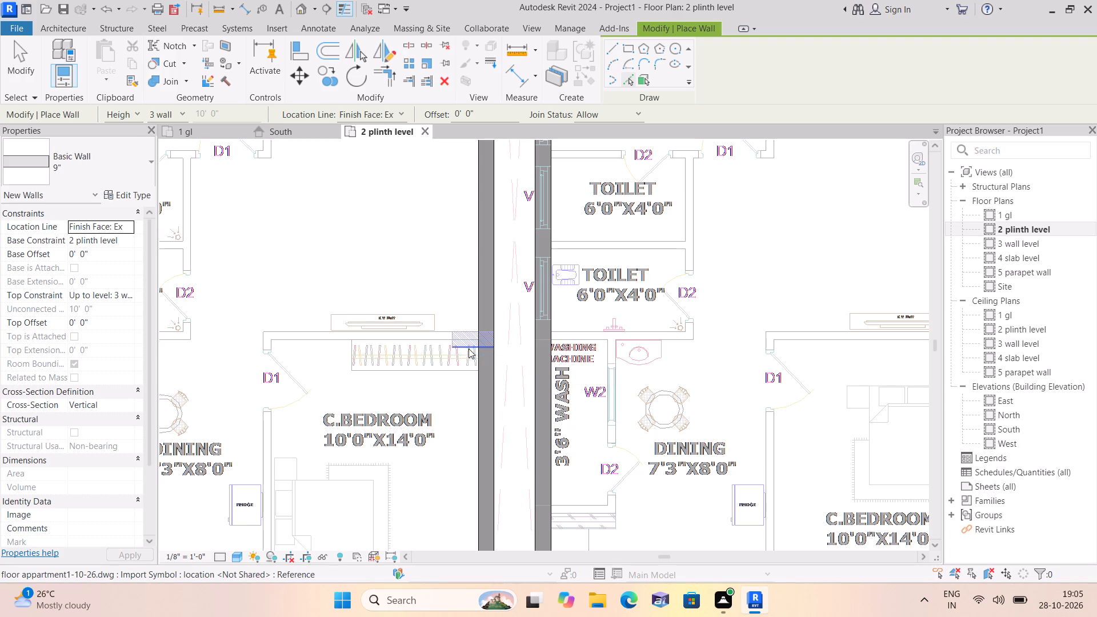
scroll(468, 344, "up", 4)
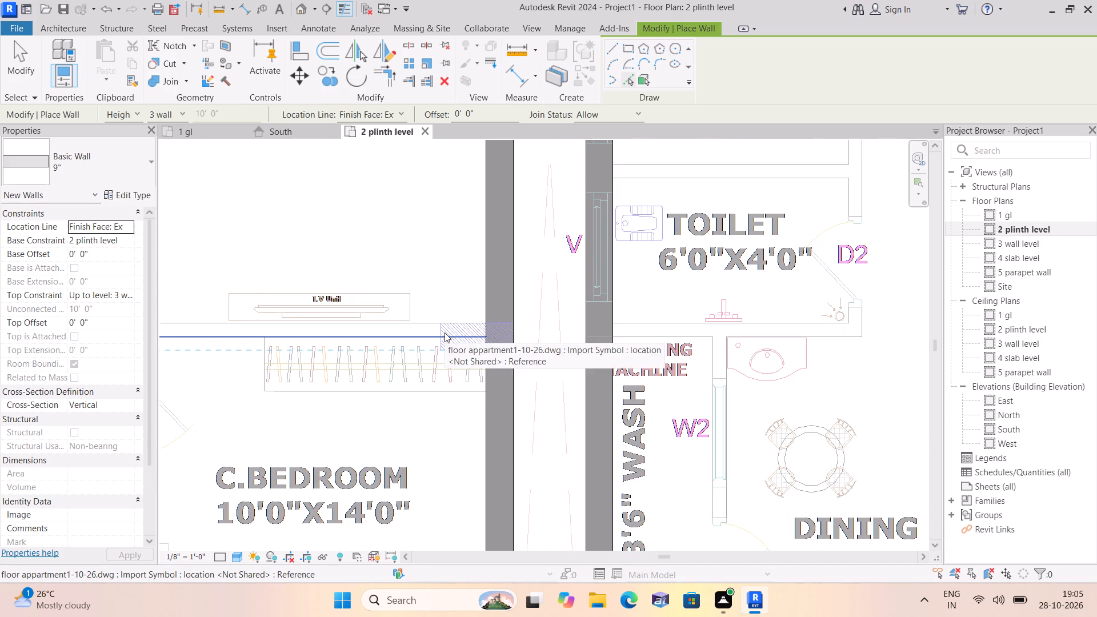
scroll(457, 351, "down", 2)
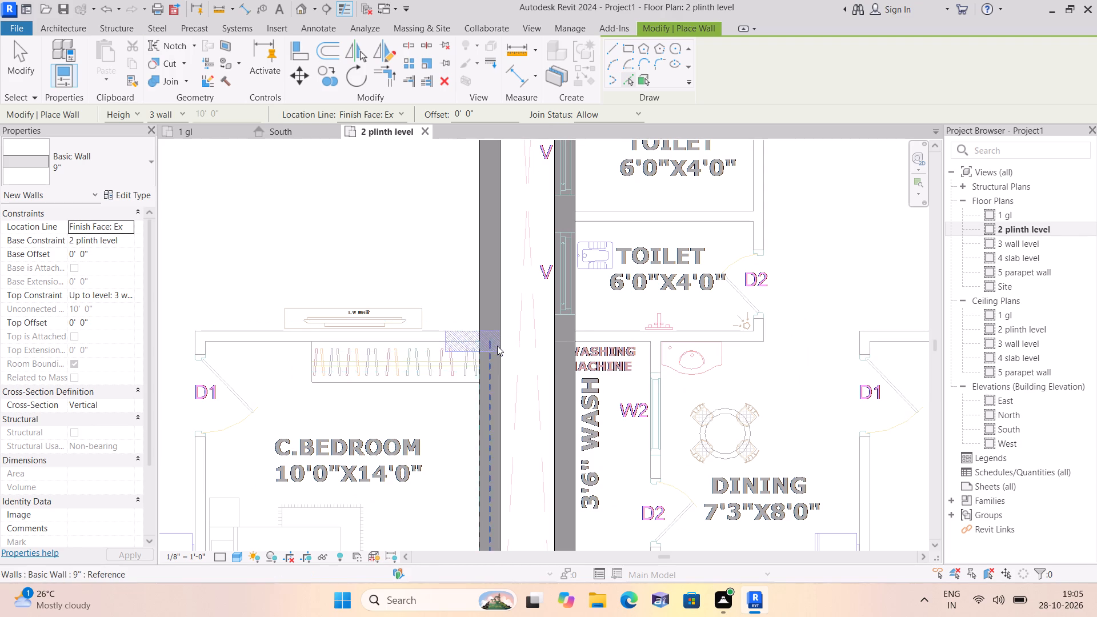
Place a short 9" wall on the south CAD line of the hatched block at the southeast C.Bedroom's northeast corner.
scroll(498, 344, "down", 5)
scroll(627, 353, "down", 1)
scroll(803, 349, "up", 3)
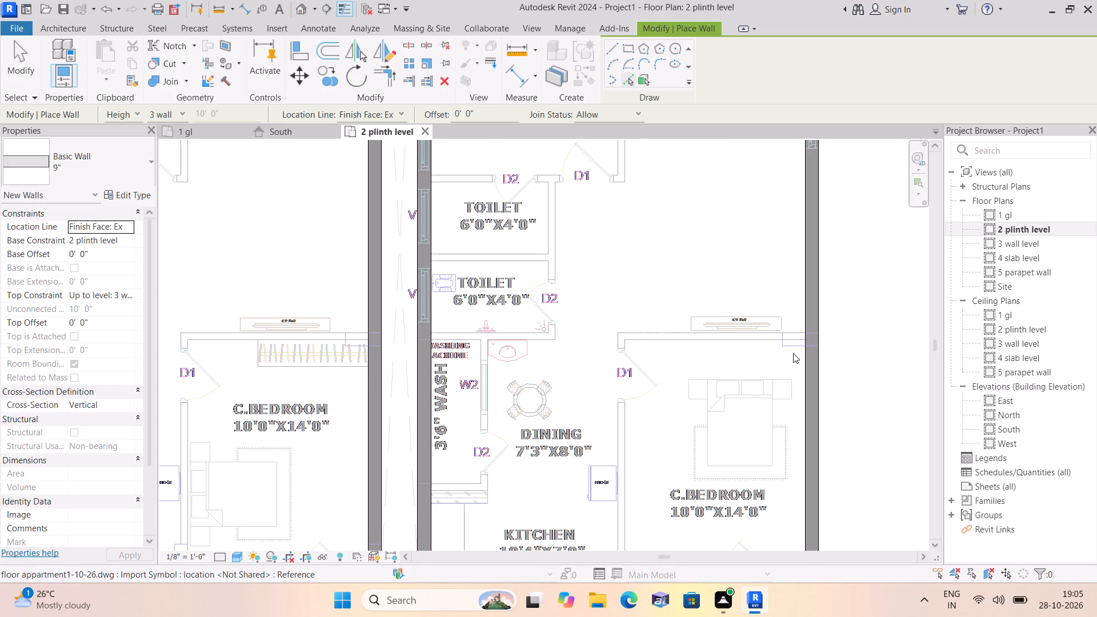
scroll(772, 359, "down", 1)
middle_click_drag(771, 358, 627, 348)
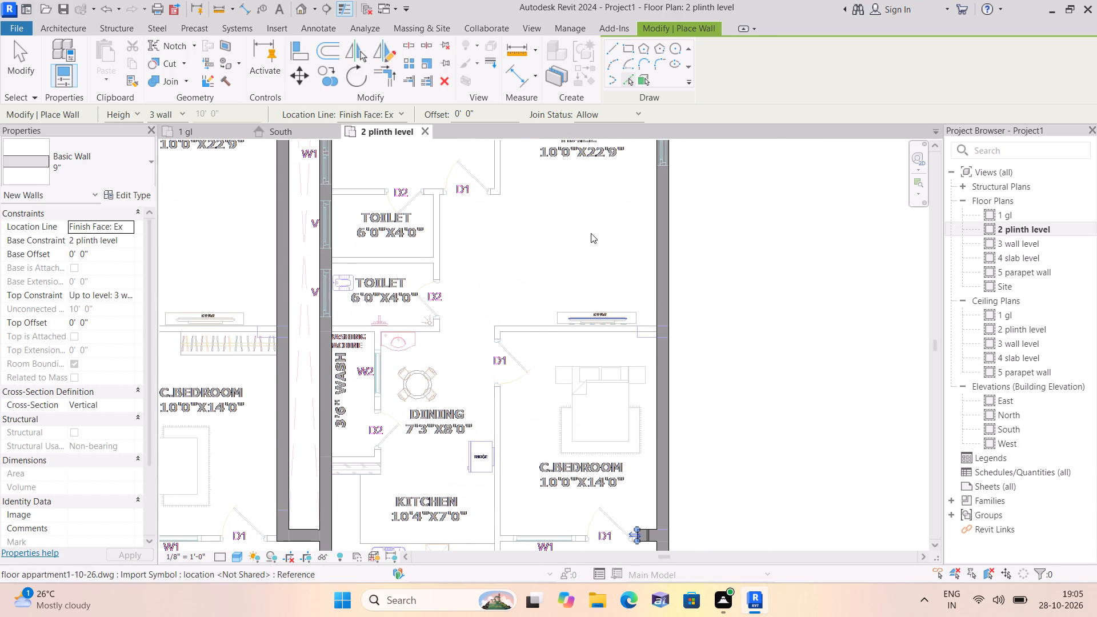
left_click(631, 75)
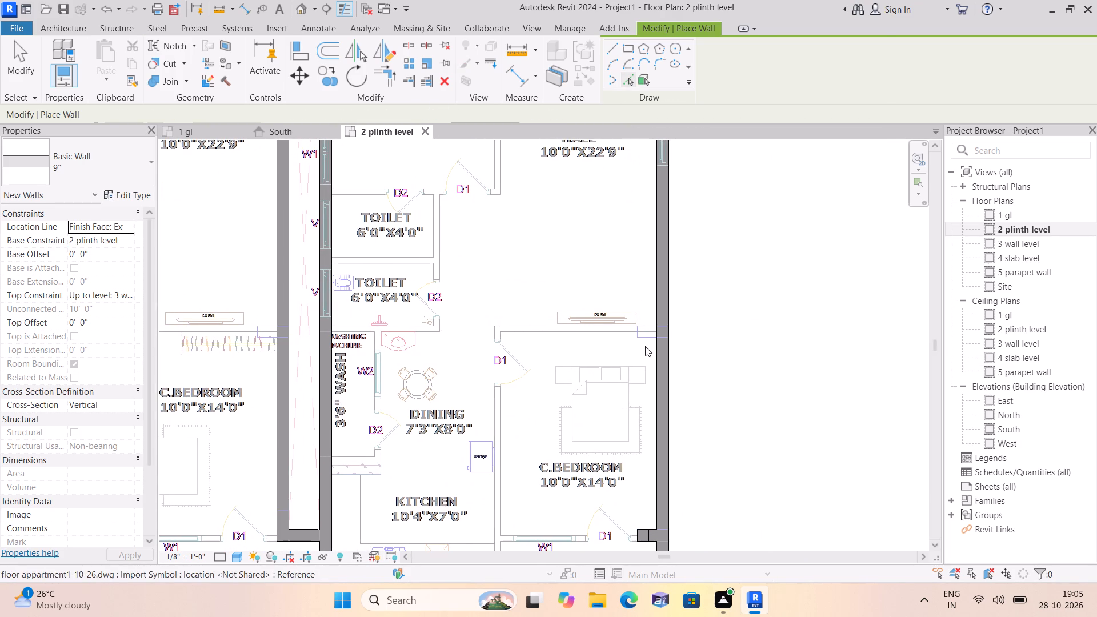
scroll(638, 339, "up", 1)
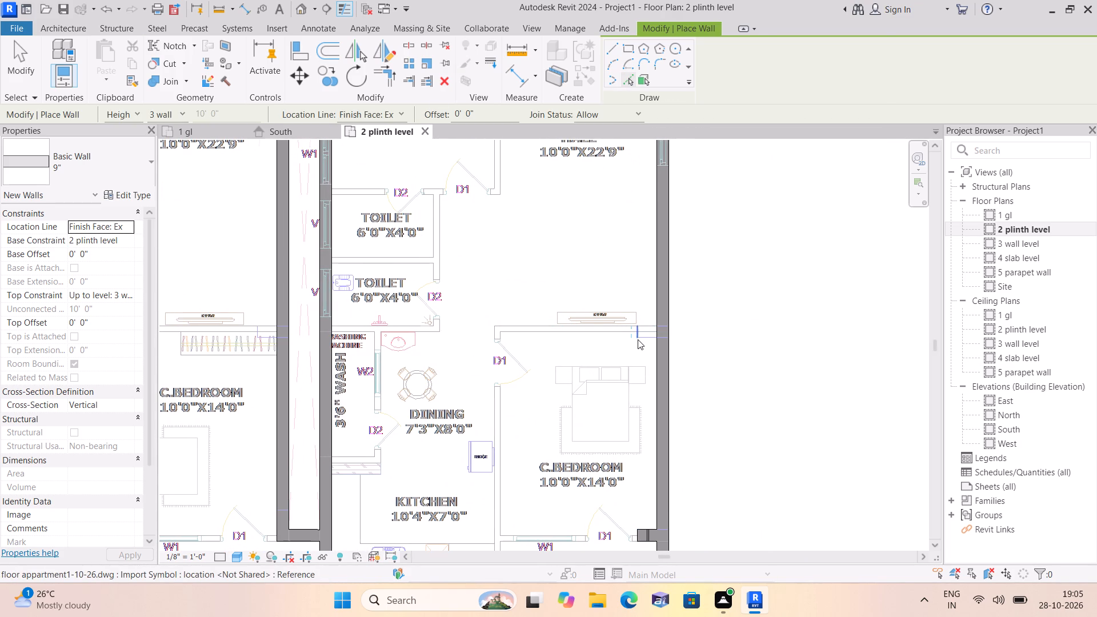
scroll(638, 339, "up", 2)
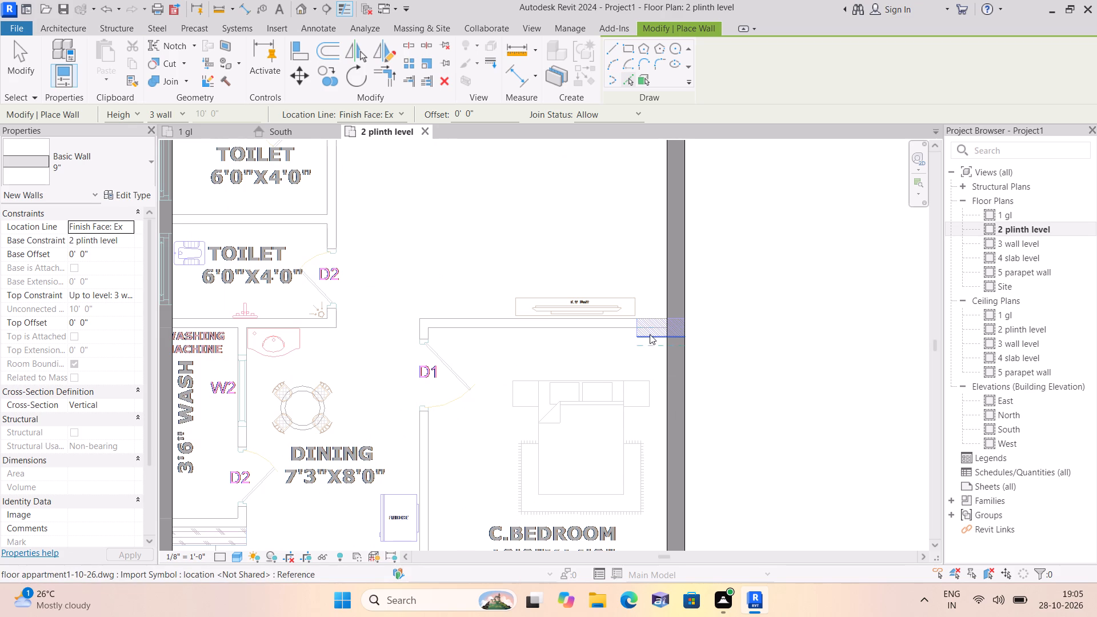
scroll(650, 337, "up", 3)
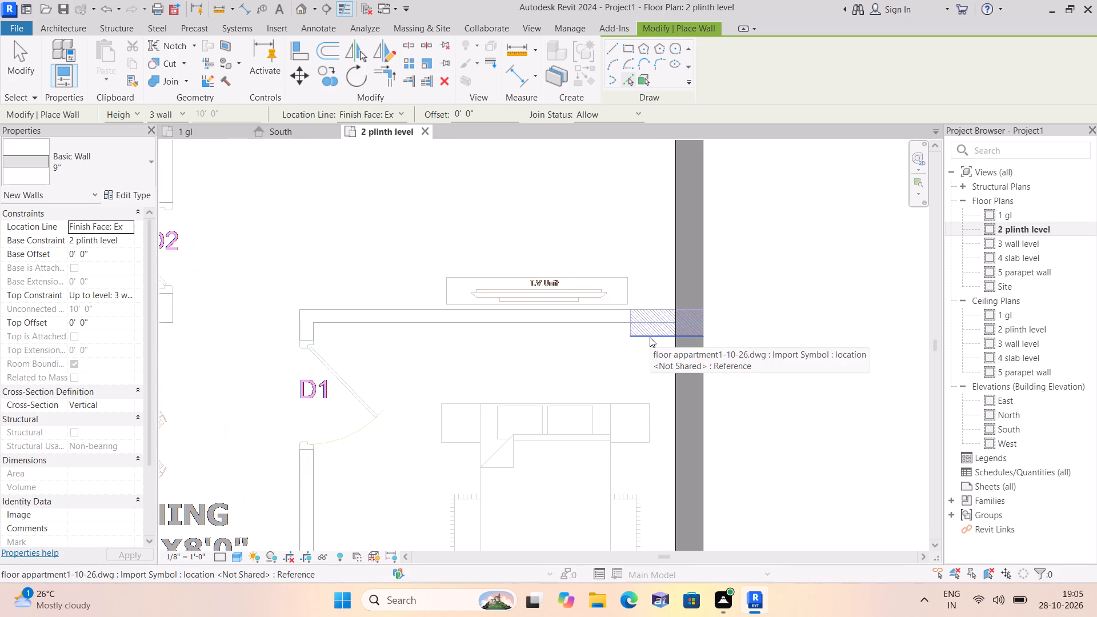
left_click(650, 340)
Place a 9" wall on the southwest C.Bedroom's north CAD line, from above door D1 to the shaft-side wall.
scroll(650, 340, "down", 3)
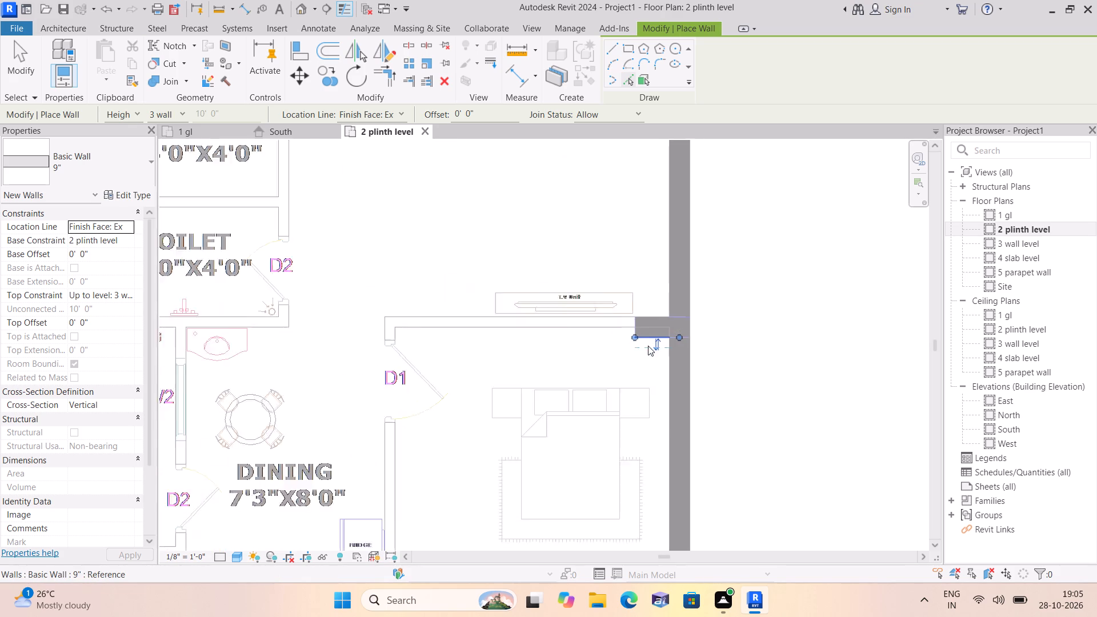
scroll(648, 346, "down", 3)
middle_click_drag(437, 376, 695, 318)
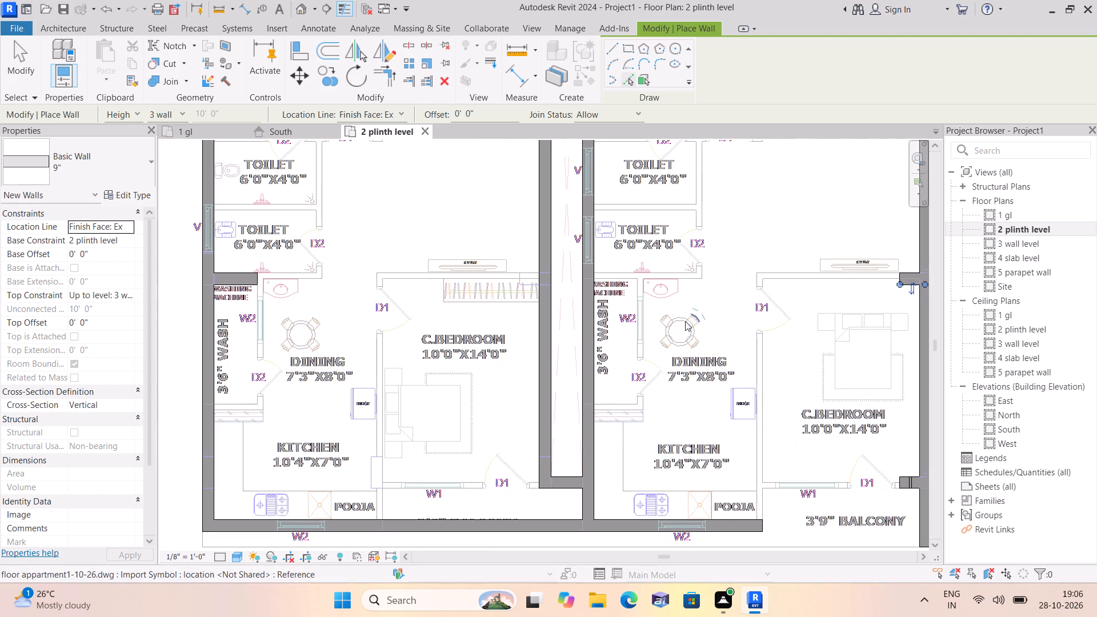
middle_click_drag(513, 289, 526, 354)
scroll(532, 346, "up", 3)
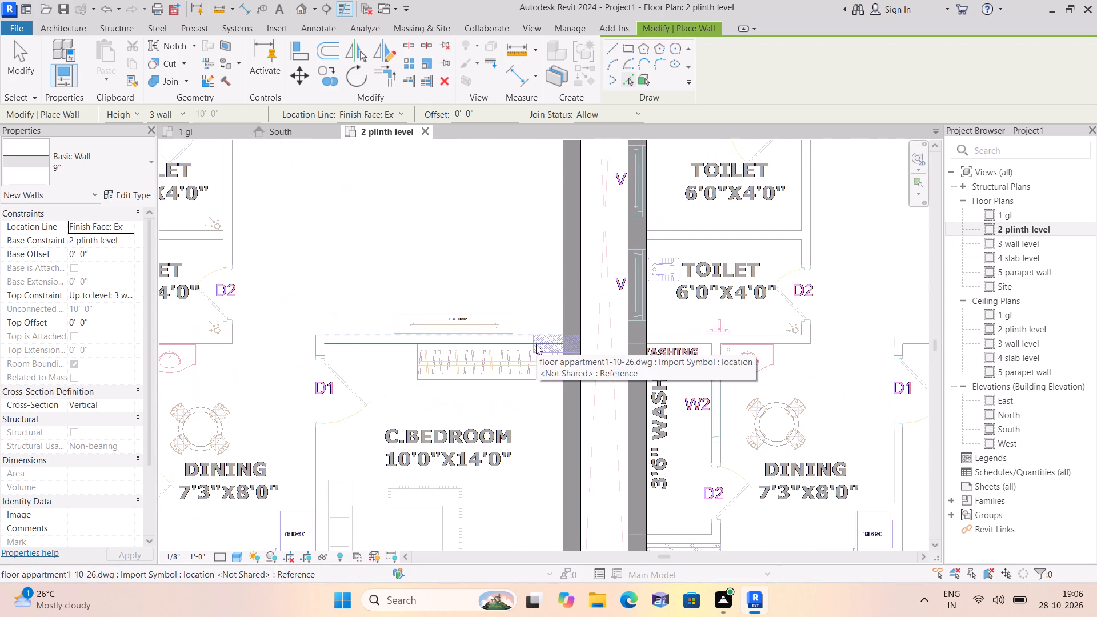
left_click(536, 344)
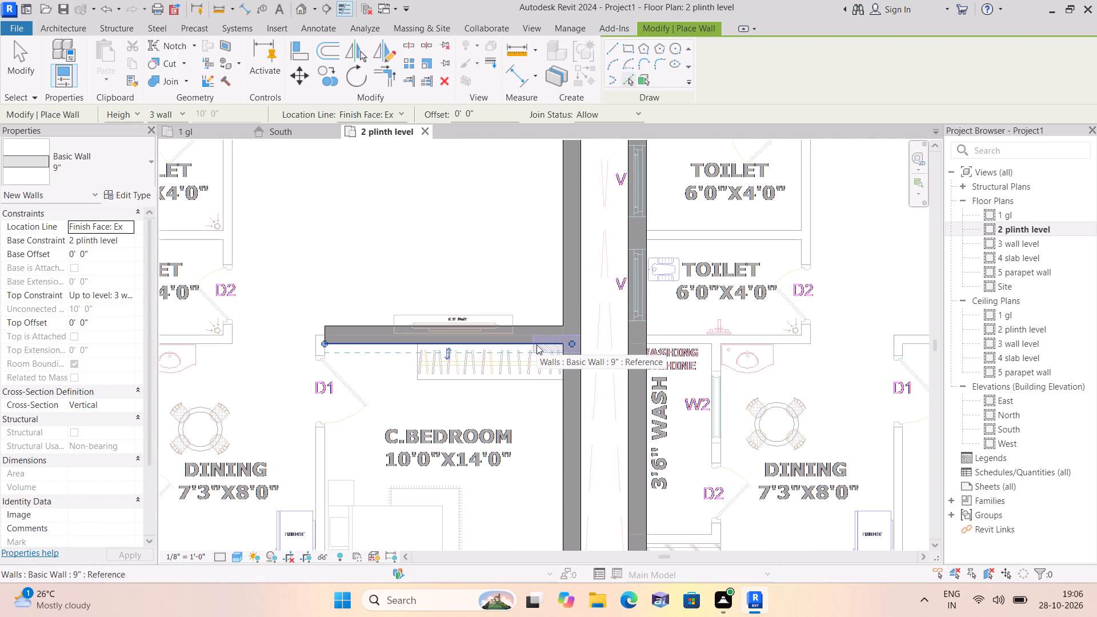
Delete the 9" wall on the southwest C.Bedroom's north CAD line.
key("Escape")
key("Escape")
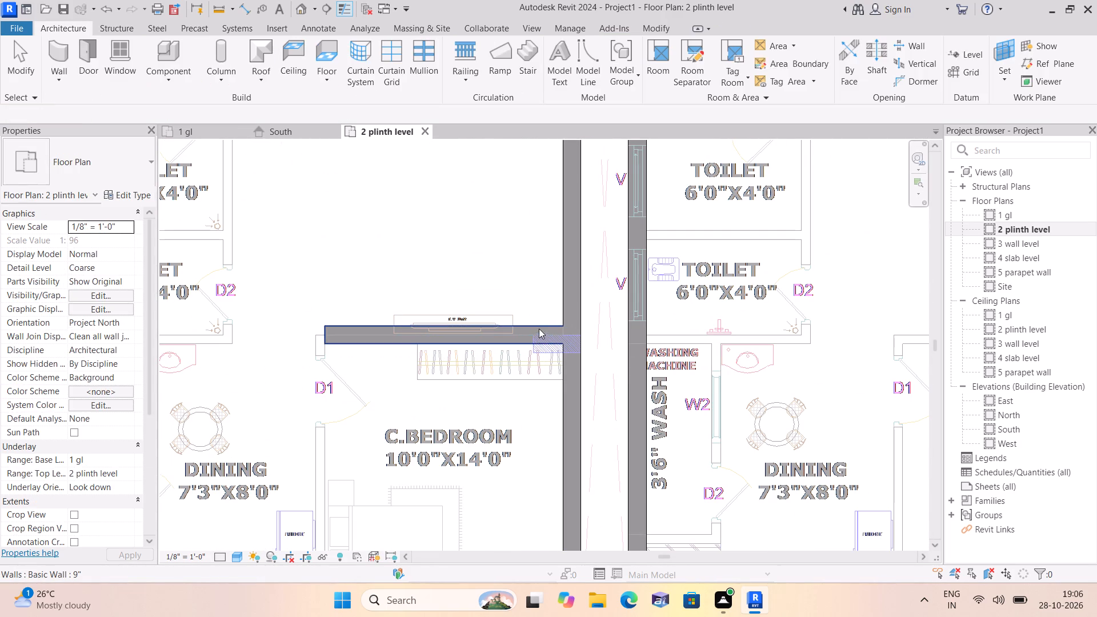
left_click(538, 334)
key("Delete")
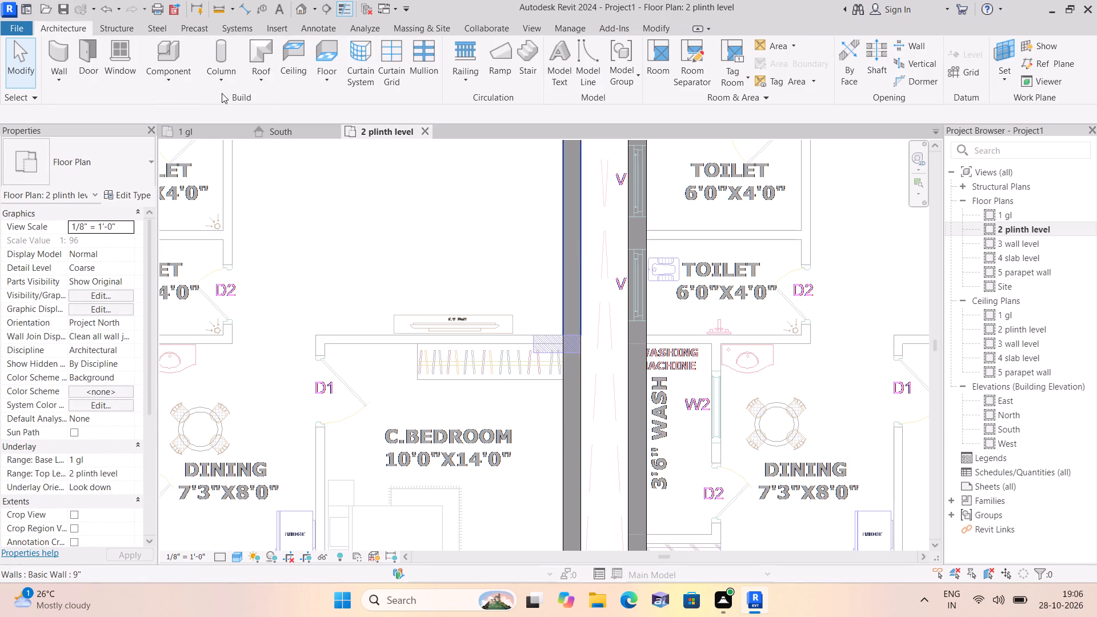
Place a short 9" wall on the south CAD line of the hatched block at the southwest C.Bedroom's northeast corner.
left_click(53, 78)
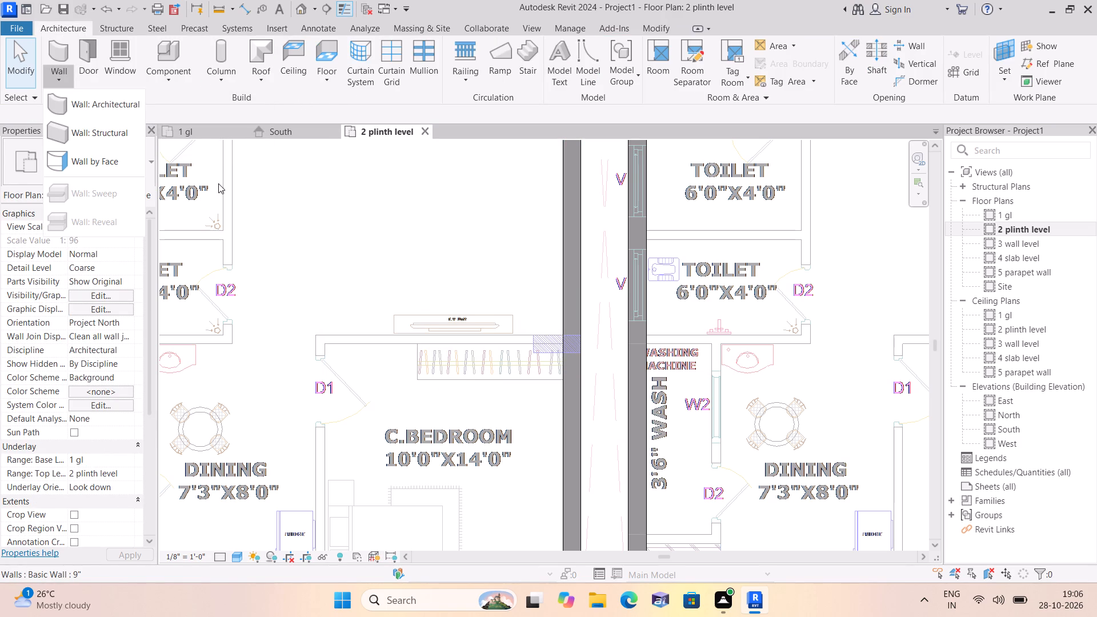
left_click(121, 104)
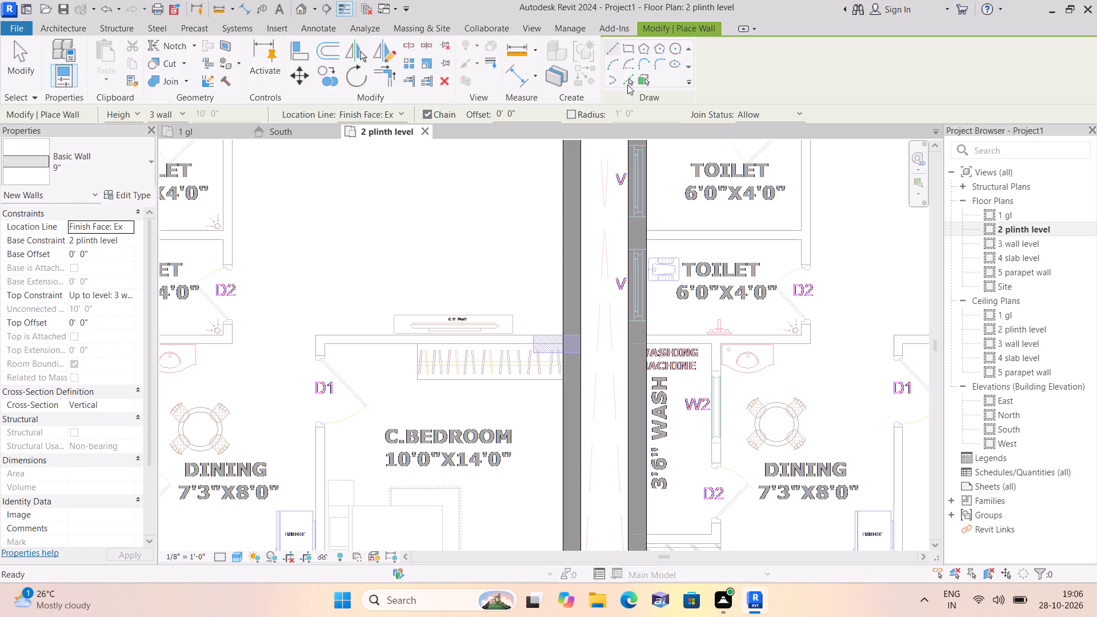
left_click(627, 81)
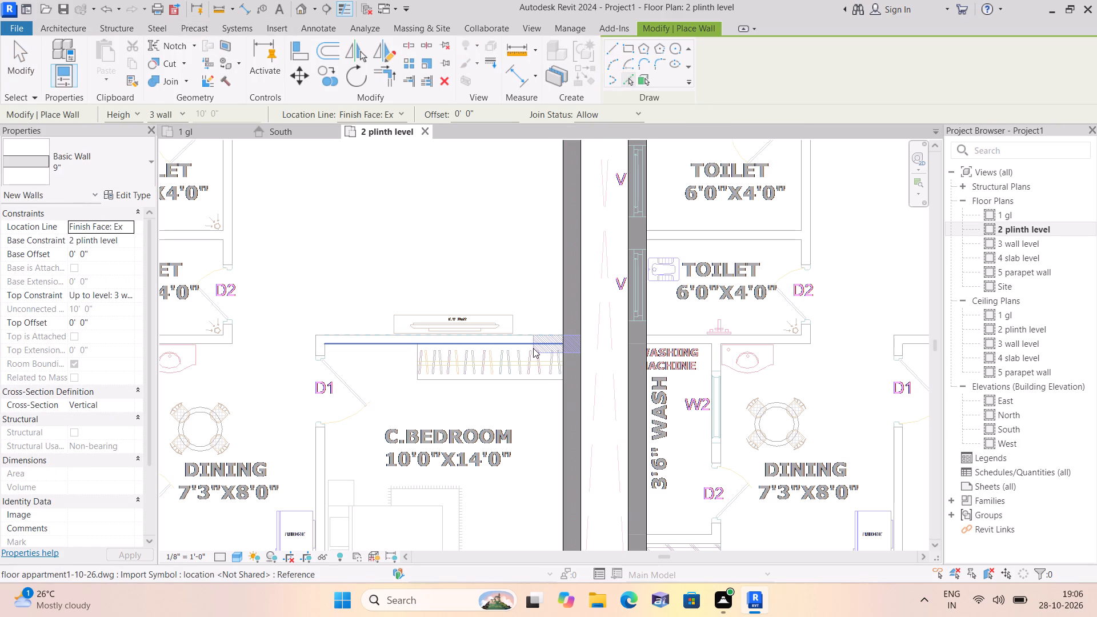
scroll(536, 346, "up", 3)
scroll(538, 355, "down", 2)
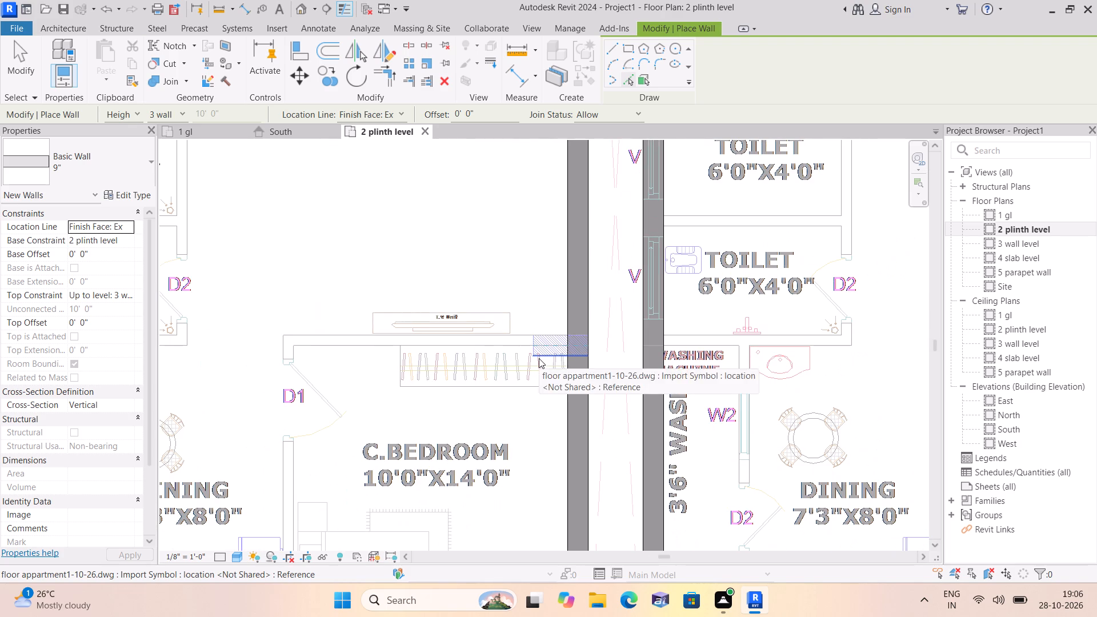
left_click(539, 358)
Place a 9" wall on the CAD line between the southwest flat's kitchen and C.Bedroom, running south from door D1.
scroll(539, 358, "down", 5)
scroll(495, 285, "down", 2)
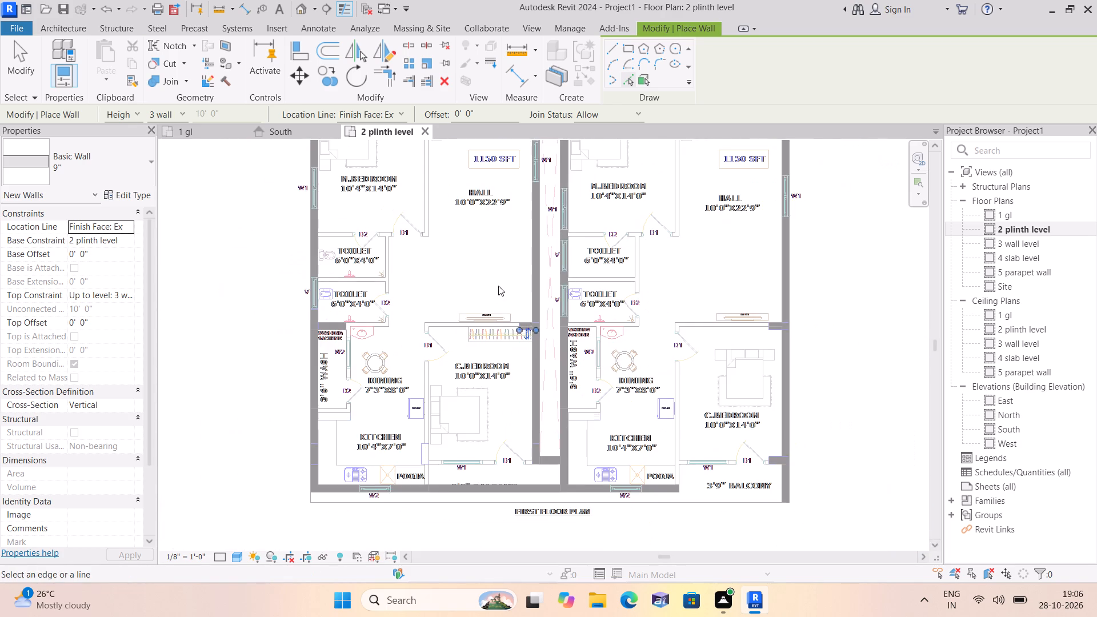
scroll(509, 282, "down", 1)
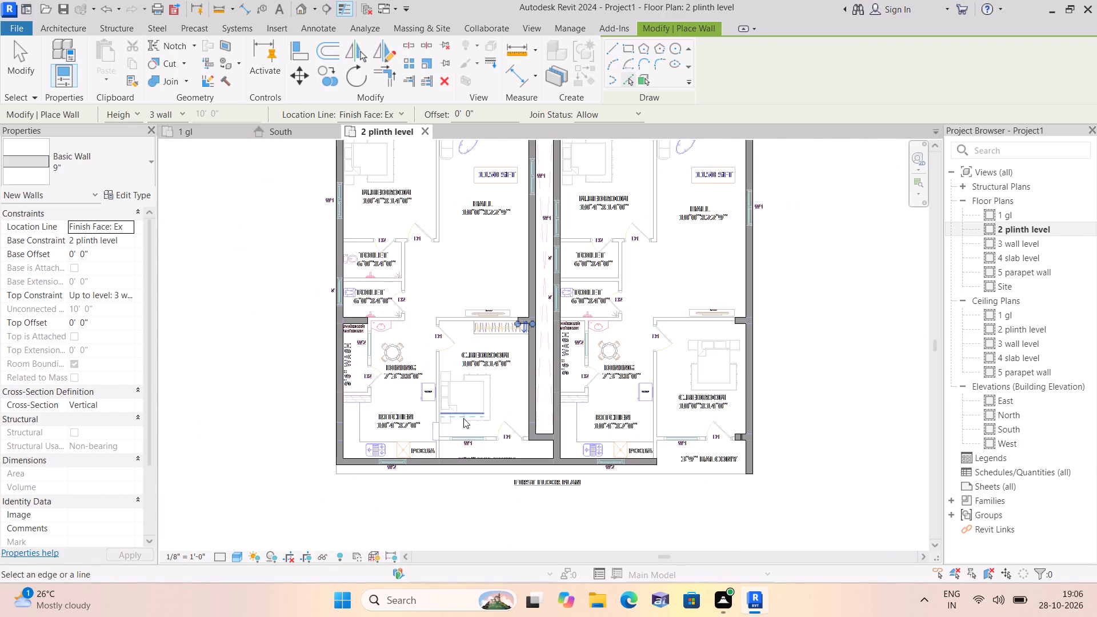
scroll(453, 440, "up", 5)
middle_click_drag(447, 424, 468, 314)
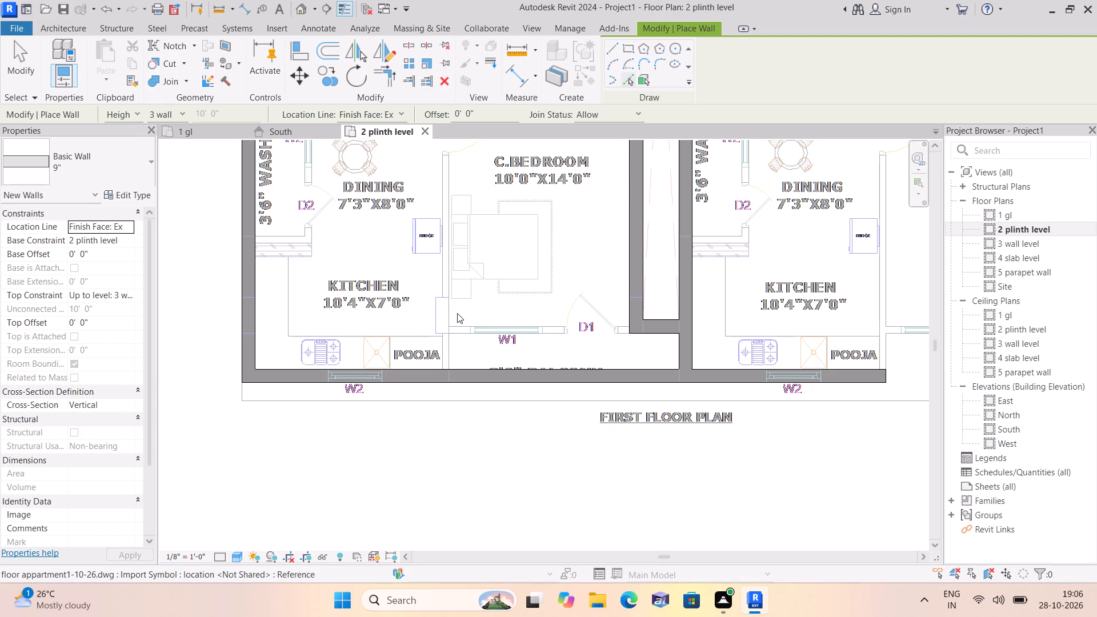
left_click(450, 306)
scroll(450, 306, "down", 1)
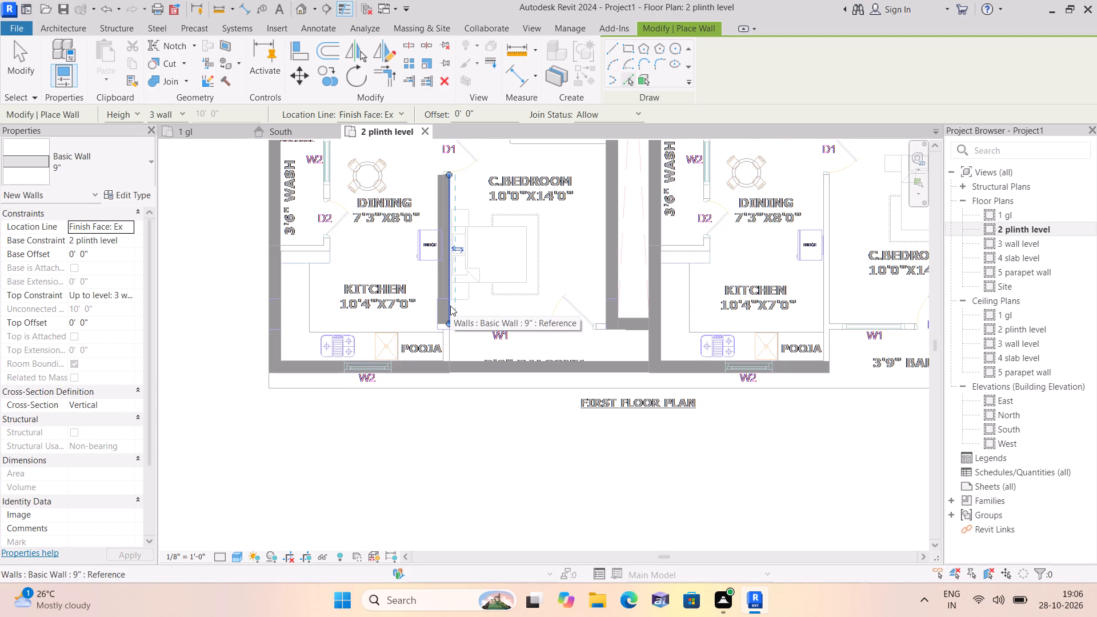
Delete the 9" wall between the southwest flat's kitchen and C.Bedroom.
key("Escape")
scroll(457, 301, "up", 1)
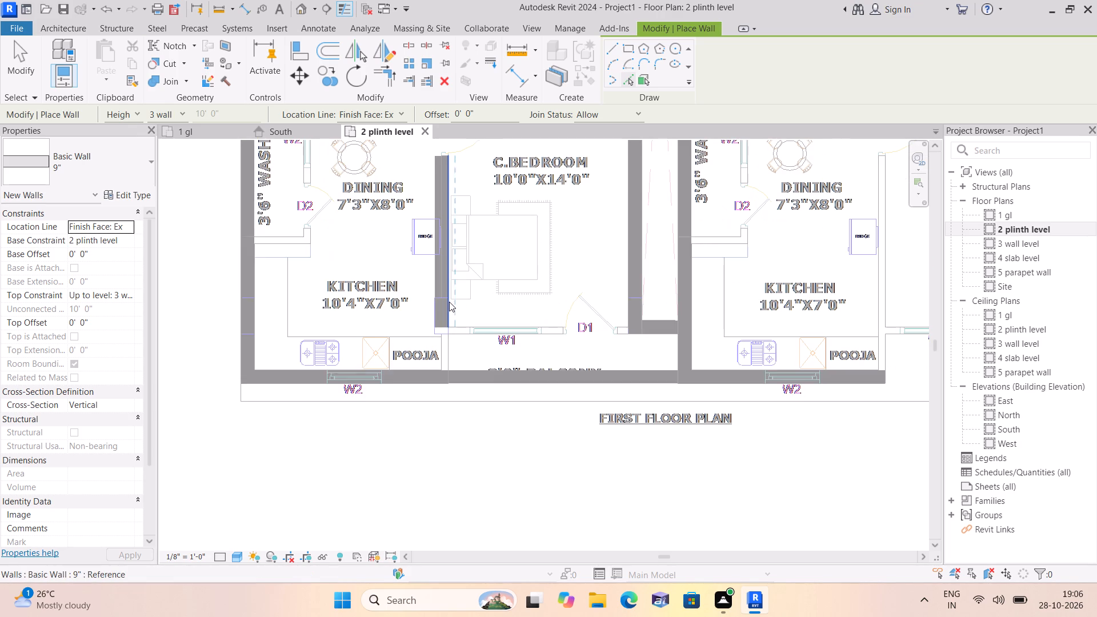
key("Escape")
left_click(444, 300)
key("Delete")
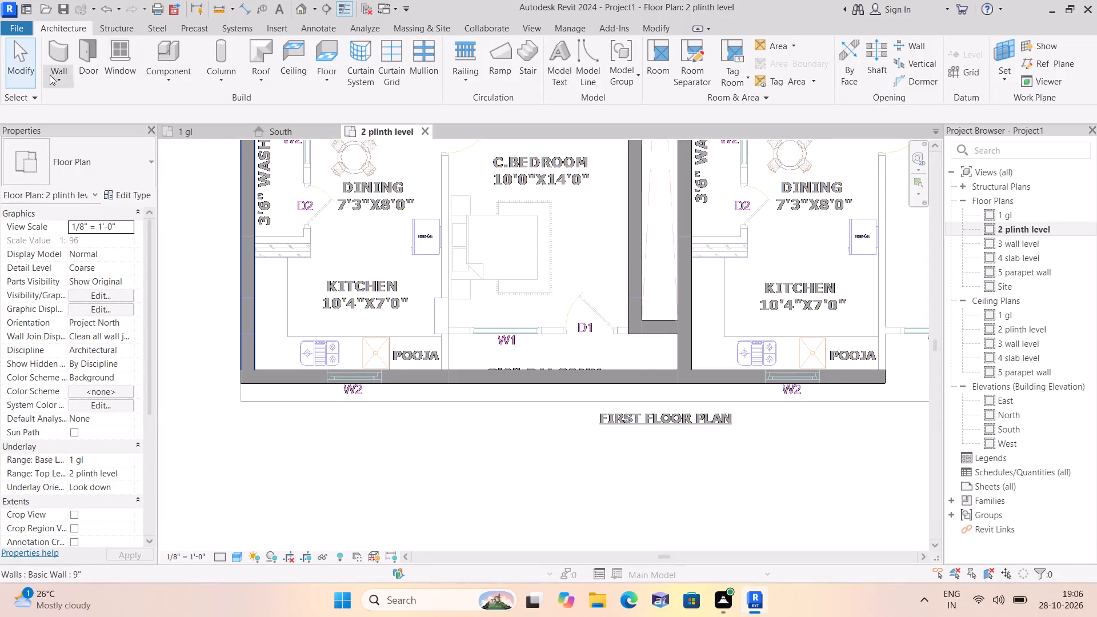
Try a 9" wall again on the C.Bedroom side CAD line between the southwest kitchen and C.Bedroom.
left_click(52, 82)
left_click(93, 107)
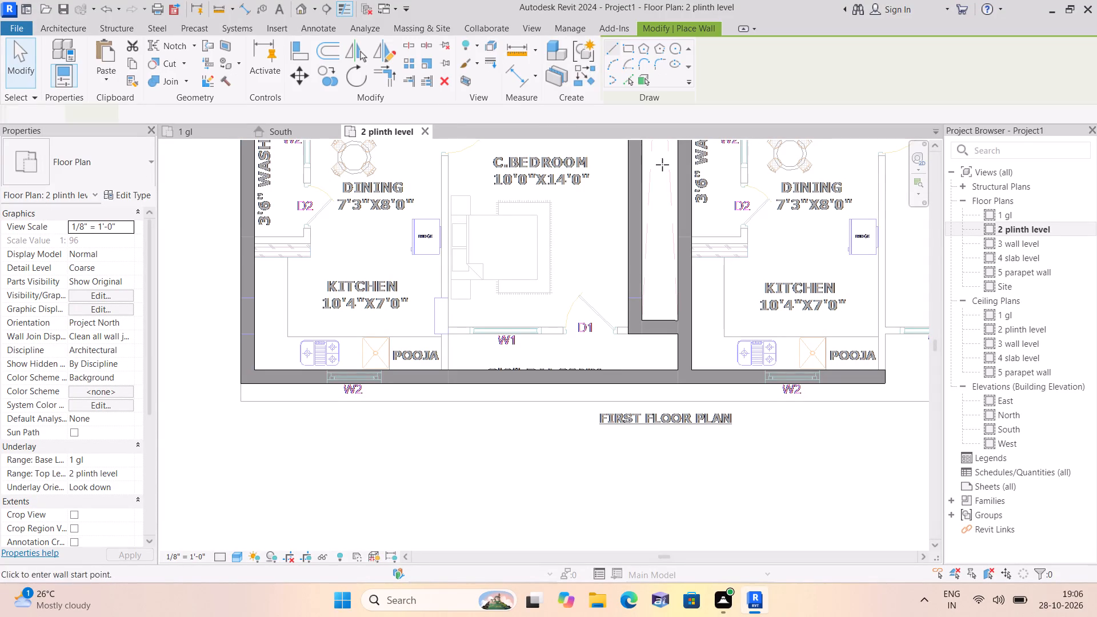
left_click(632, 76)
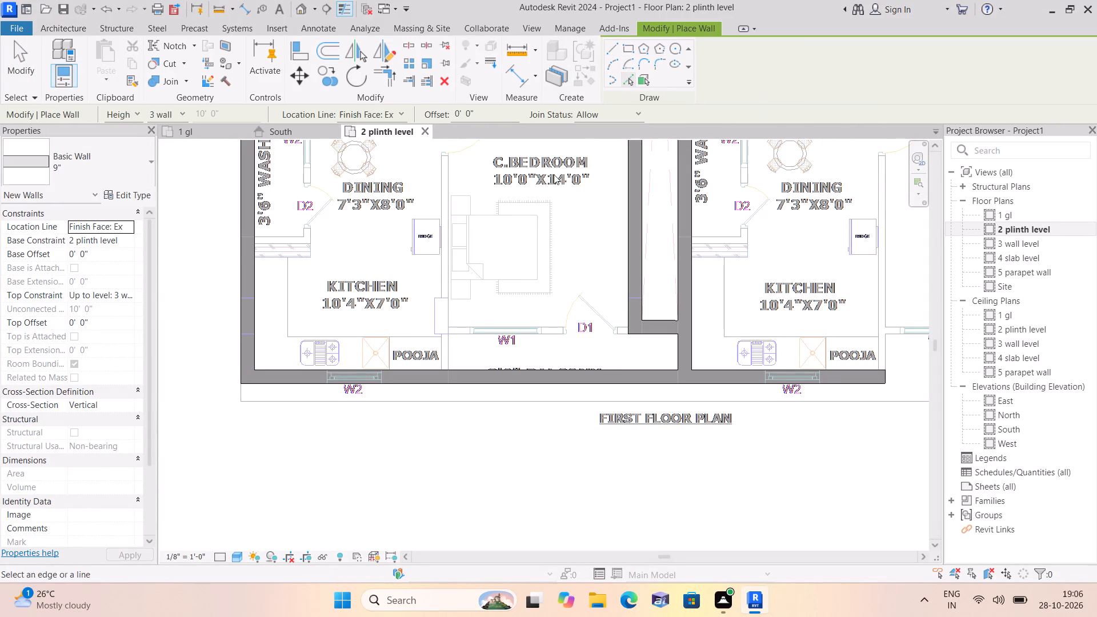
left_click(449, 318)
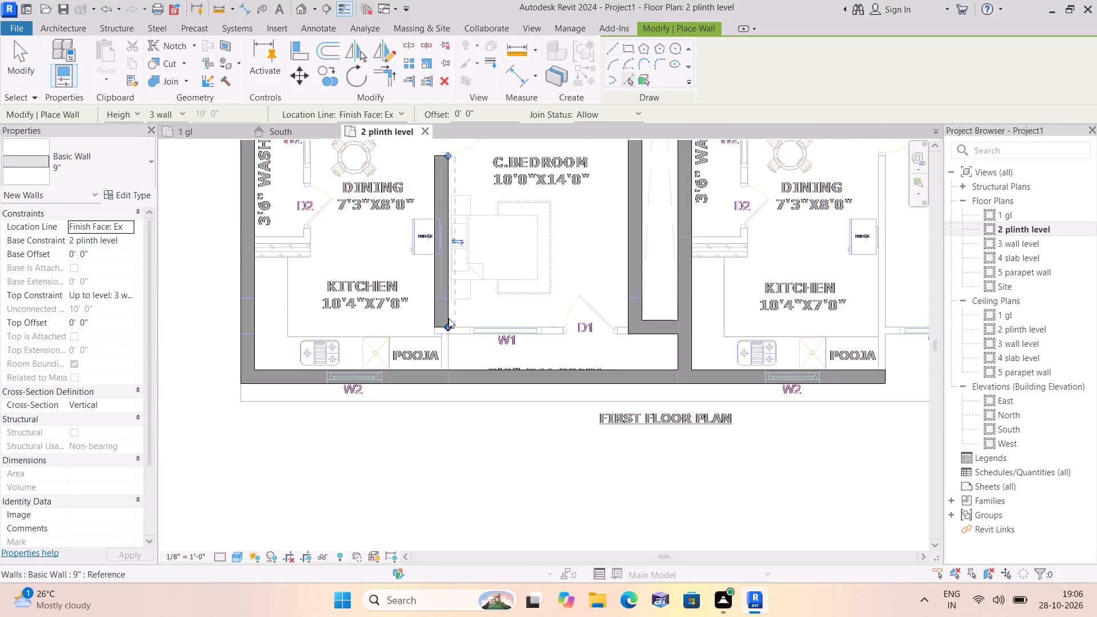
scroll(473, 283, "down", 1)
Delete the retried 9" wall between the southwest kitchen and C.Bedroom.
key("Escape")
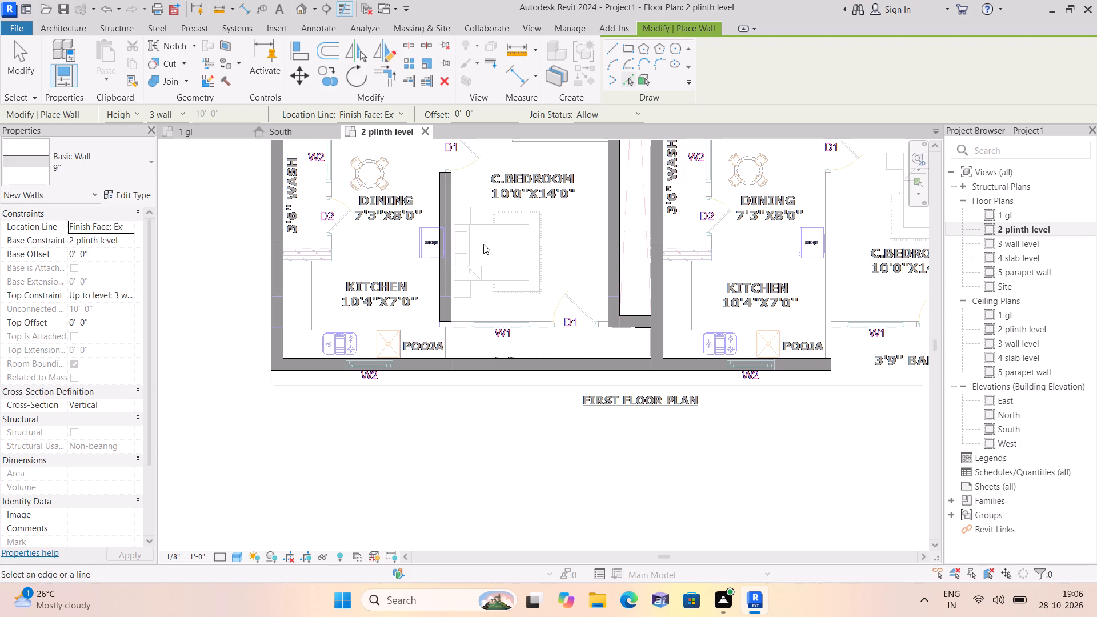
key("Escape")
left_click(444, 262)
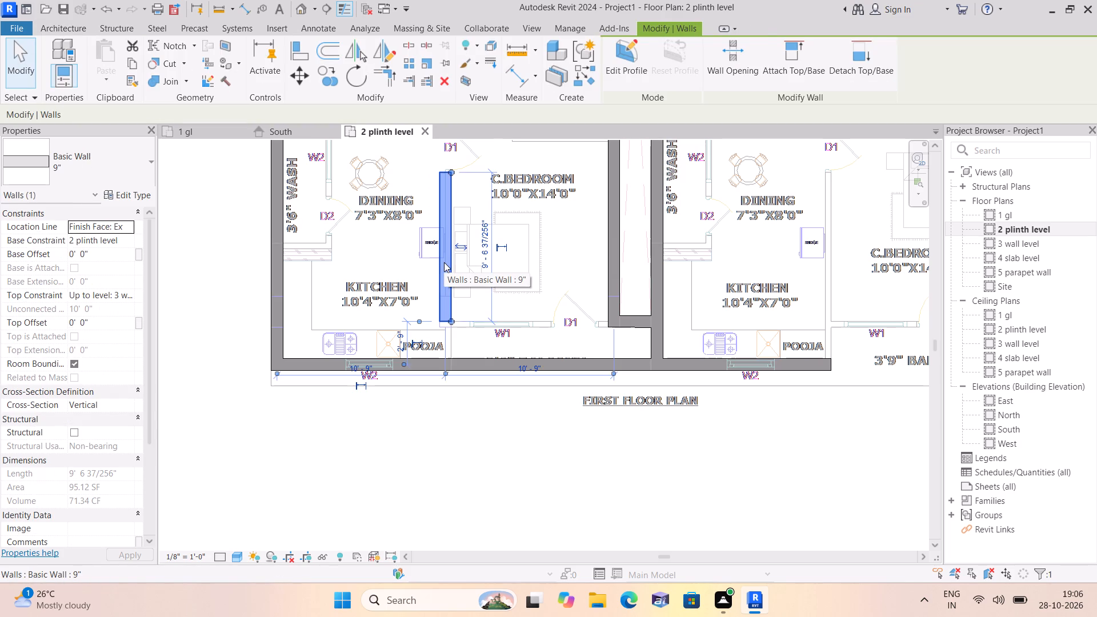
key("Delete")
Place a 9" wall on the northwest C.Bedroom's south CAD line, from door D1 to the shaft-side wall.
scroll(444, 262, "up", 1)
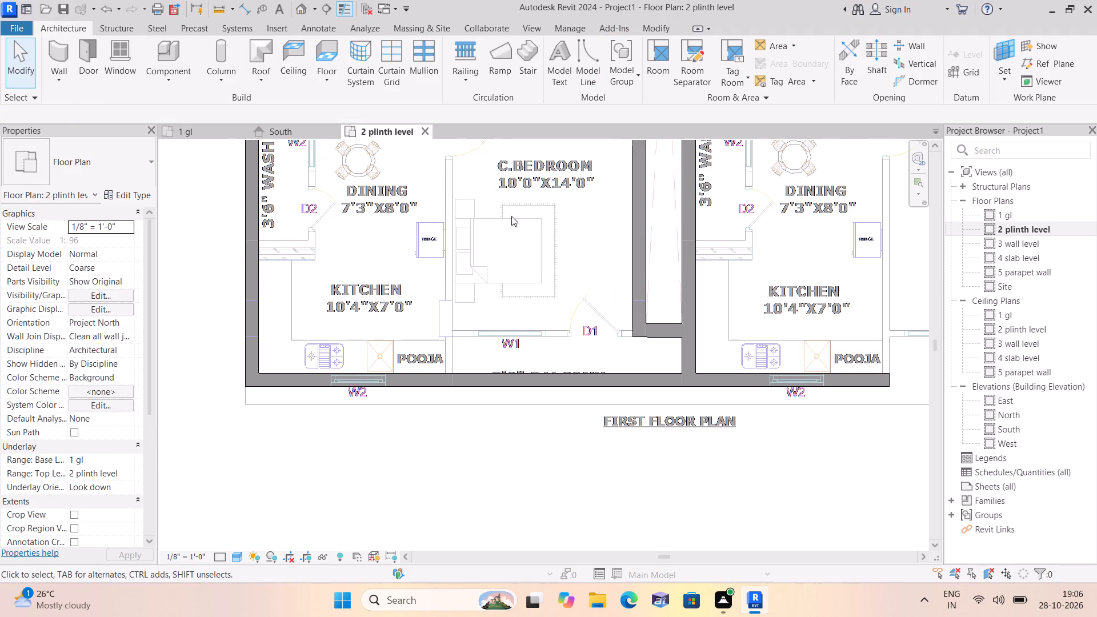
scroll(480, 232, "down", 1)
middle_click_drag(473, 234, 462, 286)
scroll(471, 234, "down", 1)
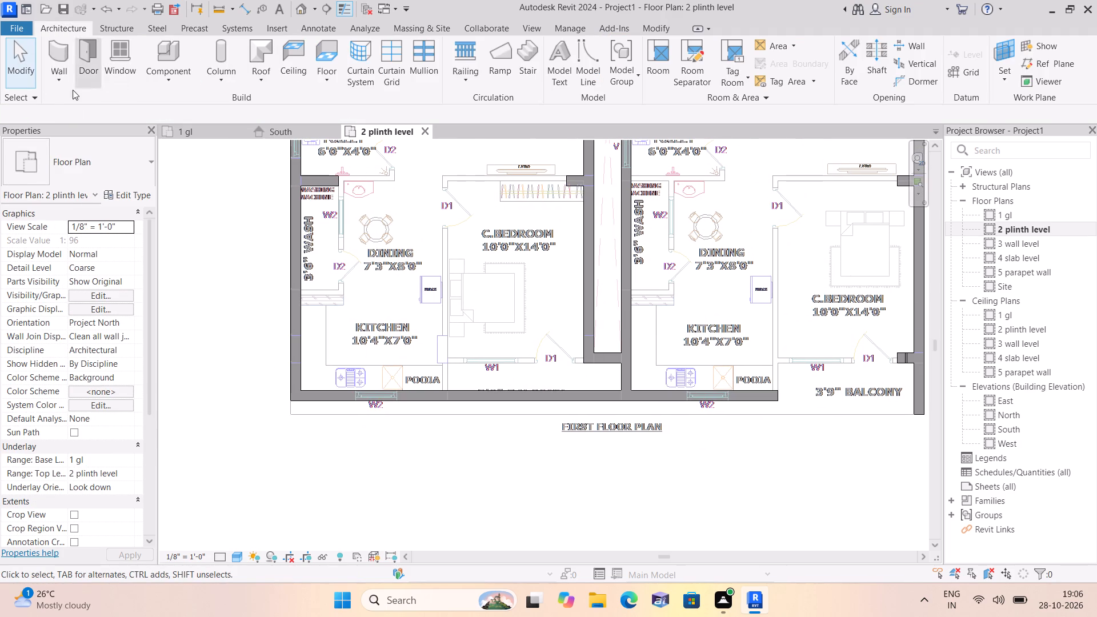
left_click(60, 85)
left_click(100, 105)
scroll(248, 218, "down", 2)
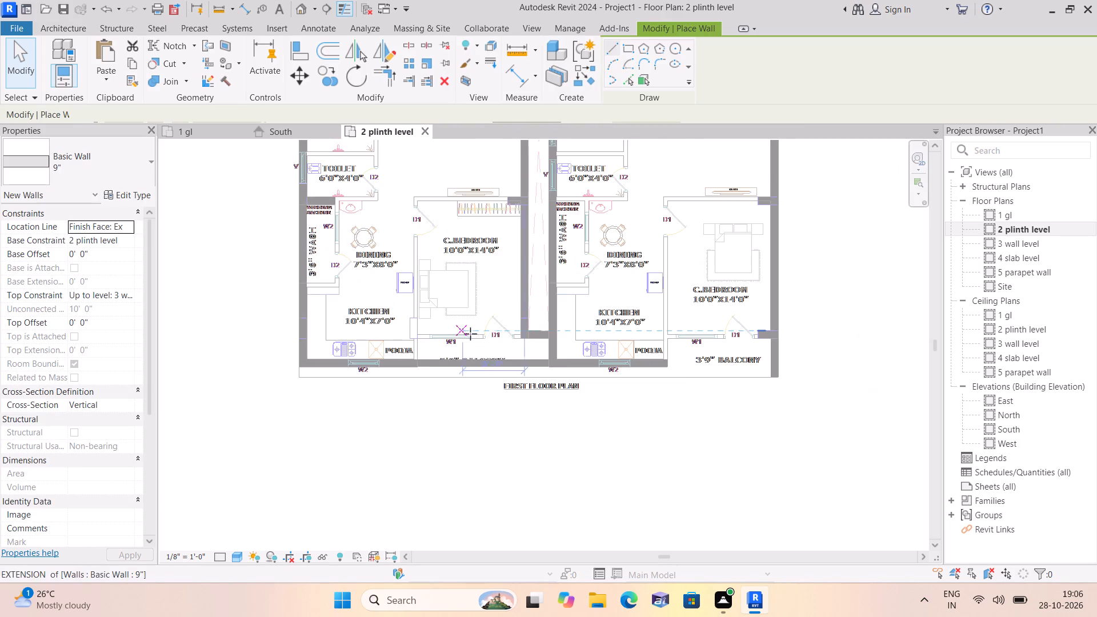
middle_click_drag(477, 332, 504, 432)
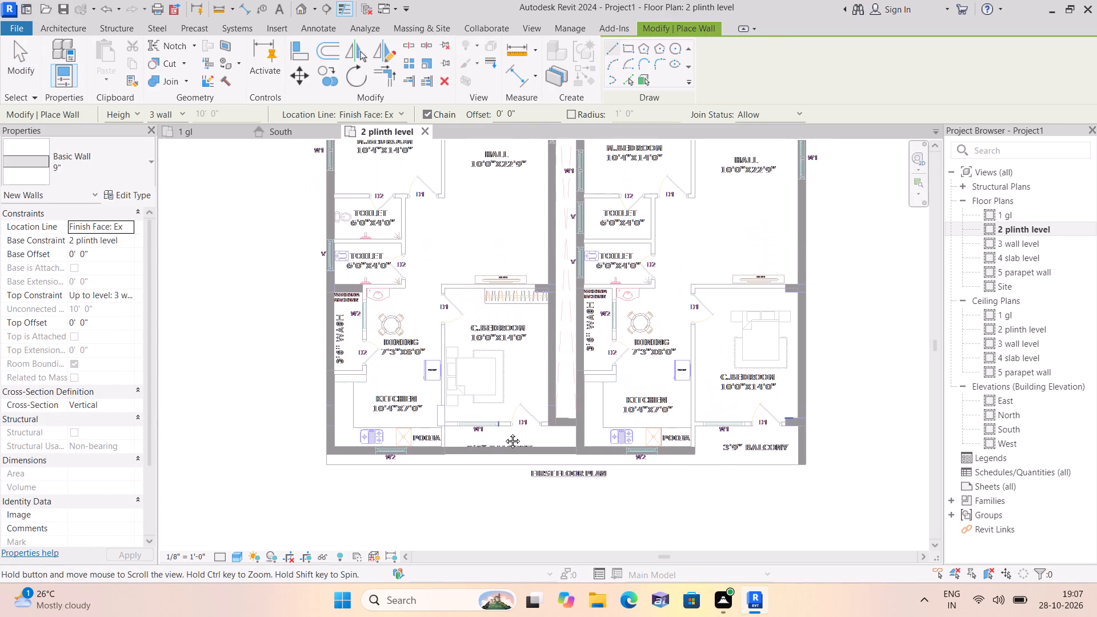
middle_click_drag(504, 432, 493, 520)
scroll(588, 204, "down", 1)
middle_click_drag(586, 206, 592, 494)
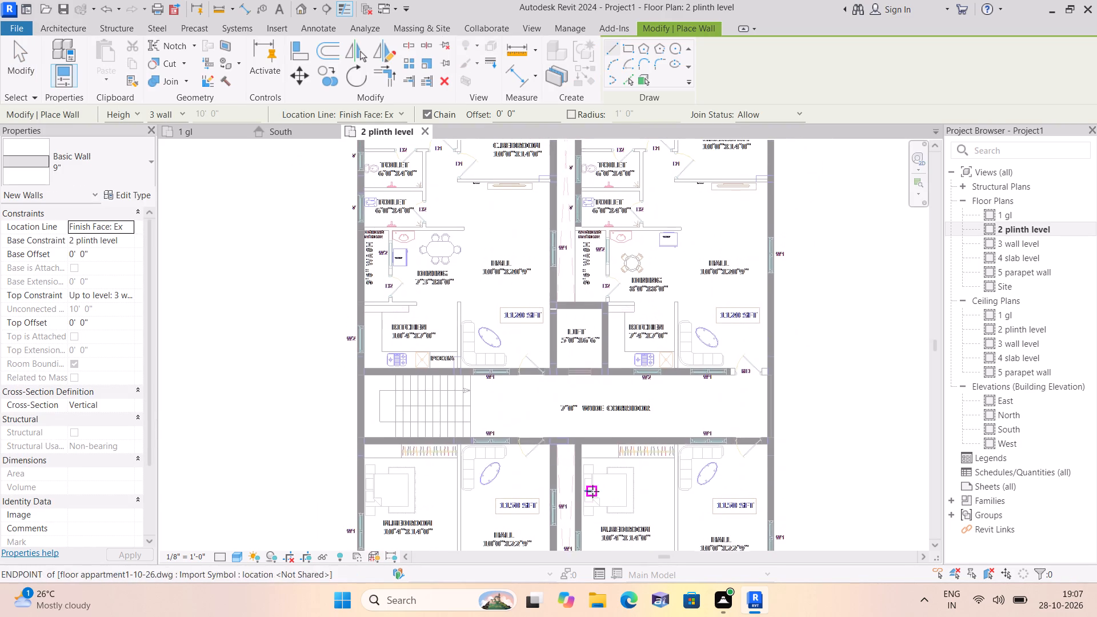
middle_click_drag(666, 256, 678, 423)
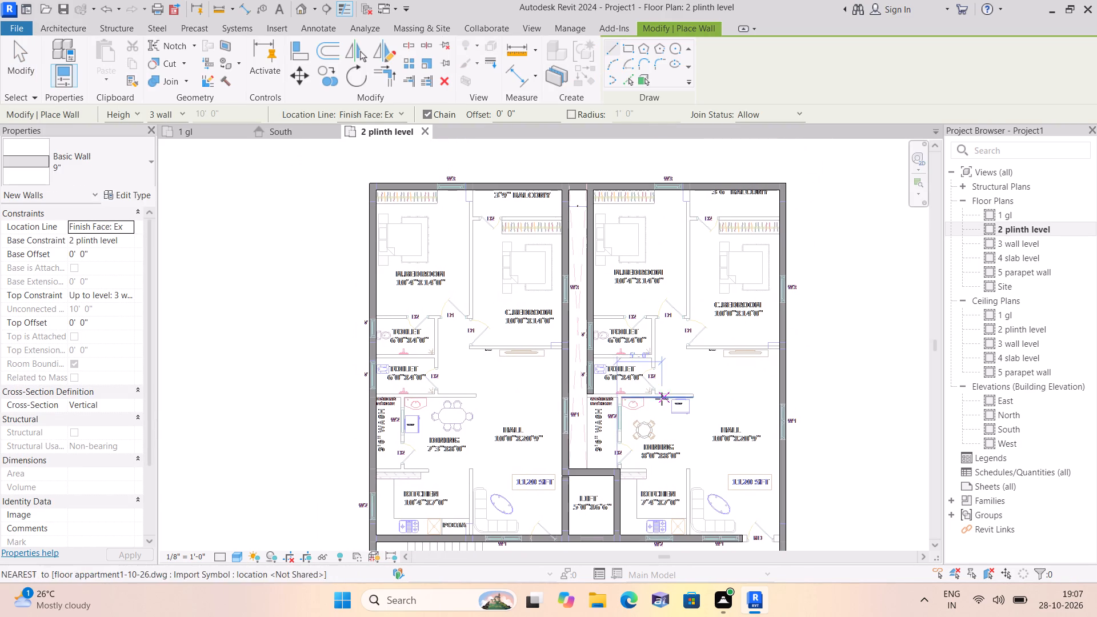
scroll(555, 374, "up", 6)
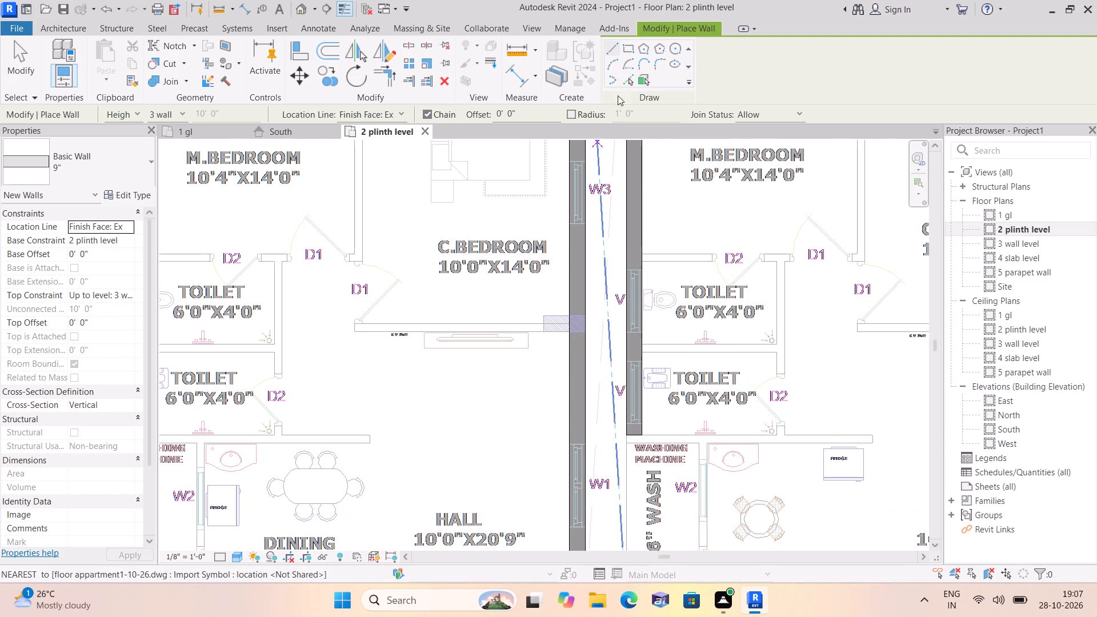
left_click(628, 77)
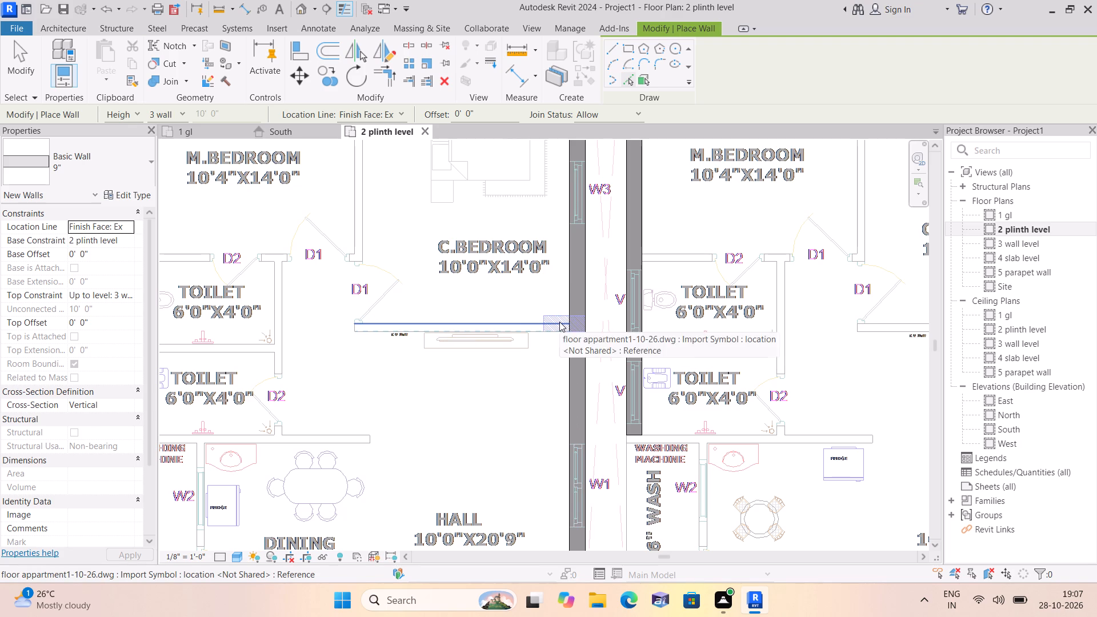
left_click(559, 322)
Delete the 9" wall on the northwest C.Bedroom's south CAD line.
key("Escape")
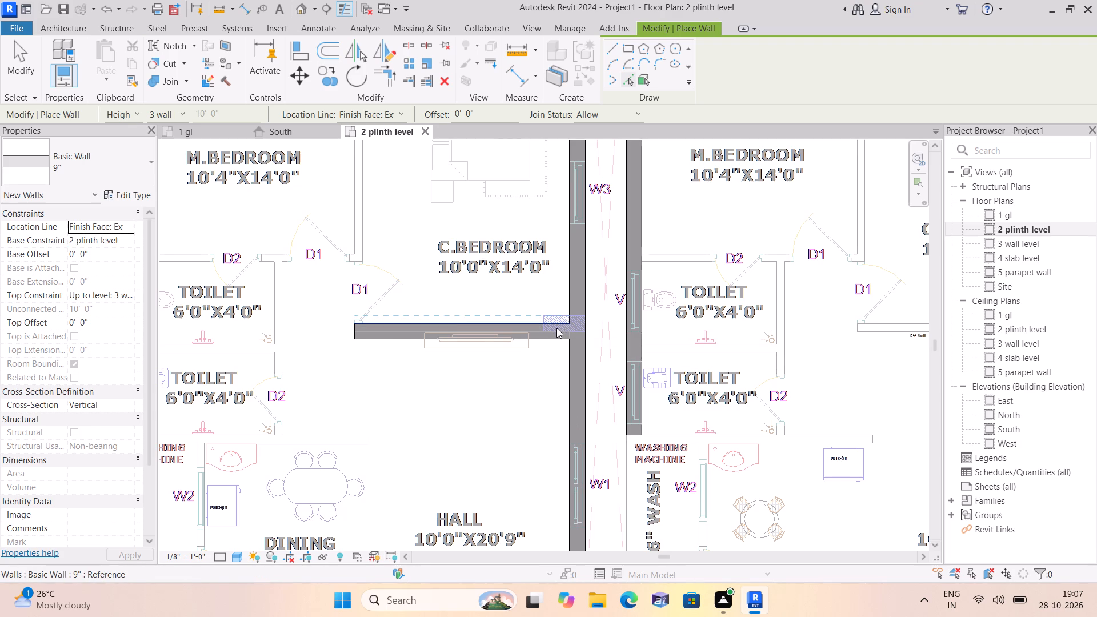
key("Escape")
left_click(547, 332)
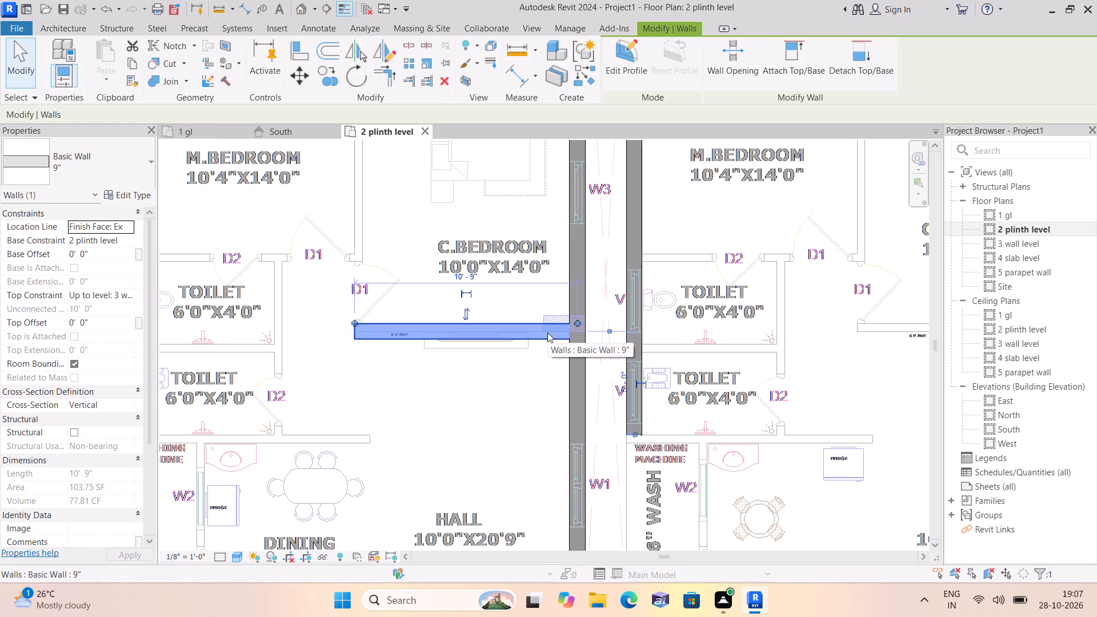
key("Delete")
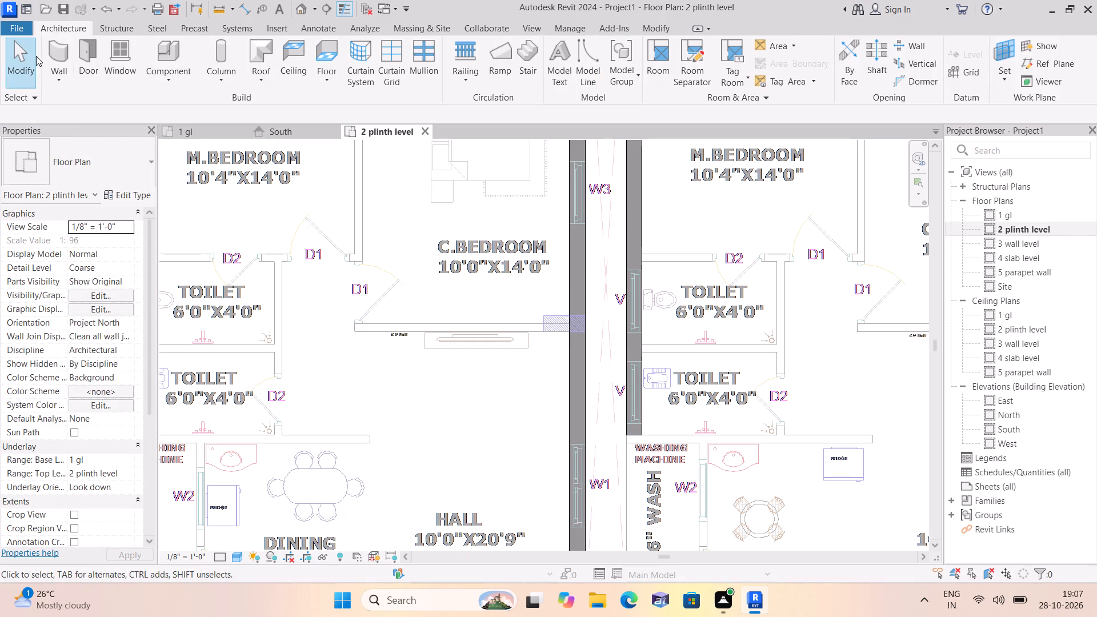
Duplicate the 9" basic wall type as a new type named 4.5".
left_click(61, 81)
left_click(102, 102)
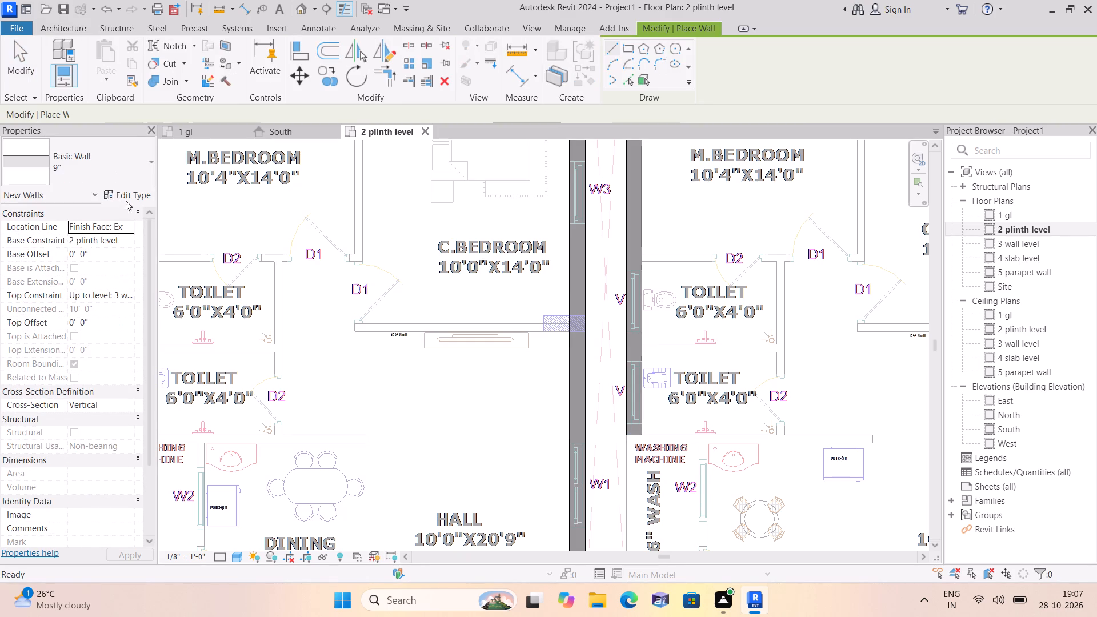
left_click(126, 196)
left_click(633, 125)
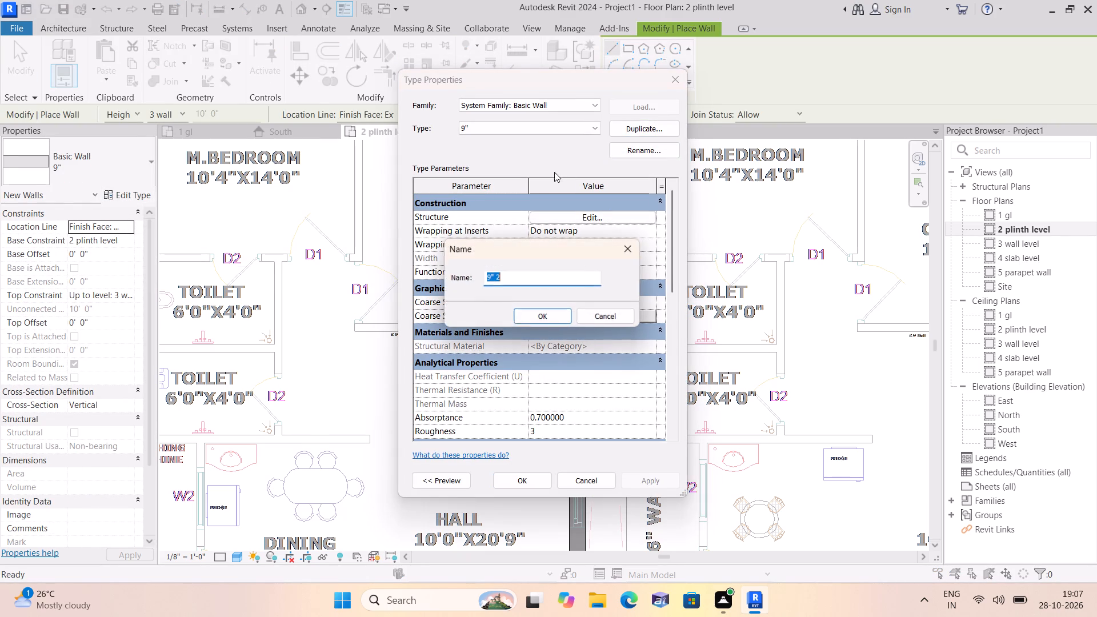
left_click(521, 273)
key("BackSpace")
key("BackSpace")
key("BackSpace")
key("BackSpace")
key("BackSpace")
key("BackSpace")
key("BackSpace")
key("BackSpace")
key("BackSpace")
key("BackSpace")
key("BackSpace")
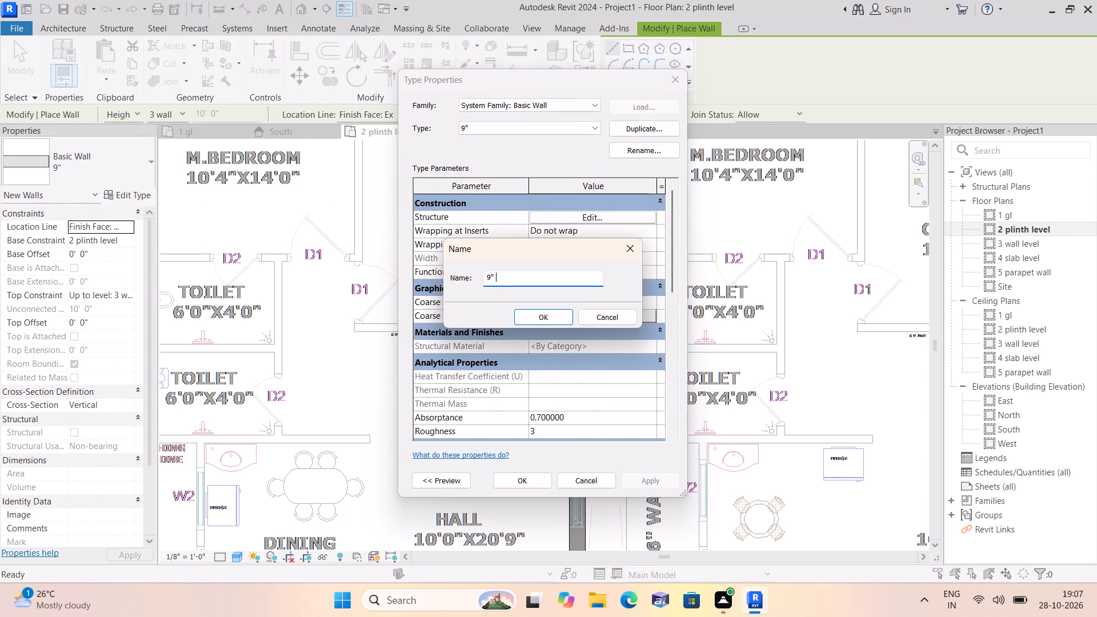
type("4.5\"")
left_click(543, 316)
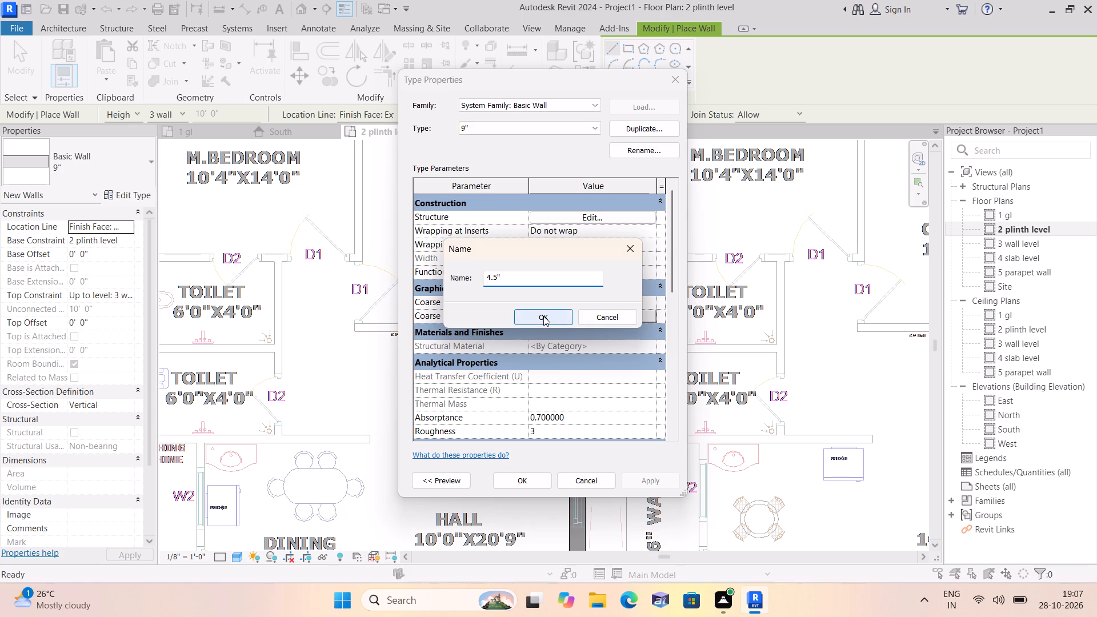
Set the structure layer of the 4.5" wall type to a thickness of 4.5" and apply the type.
left_click(584, 214)
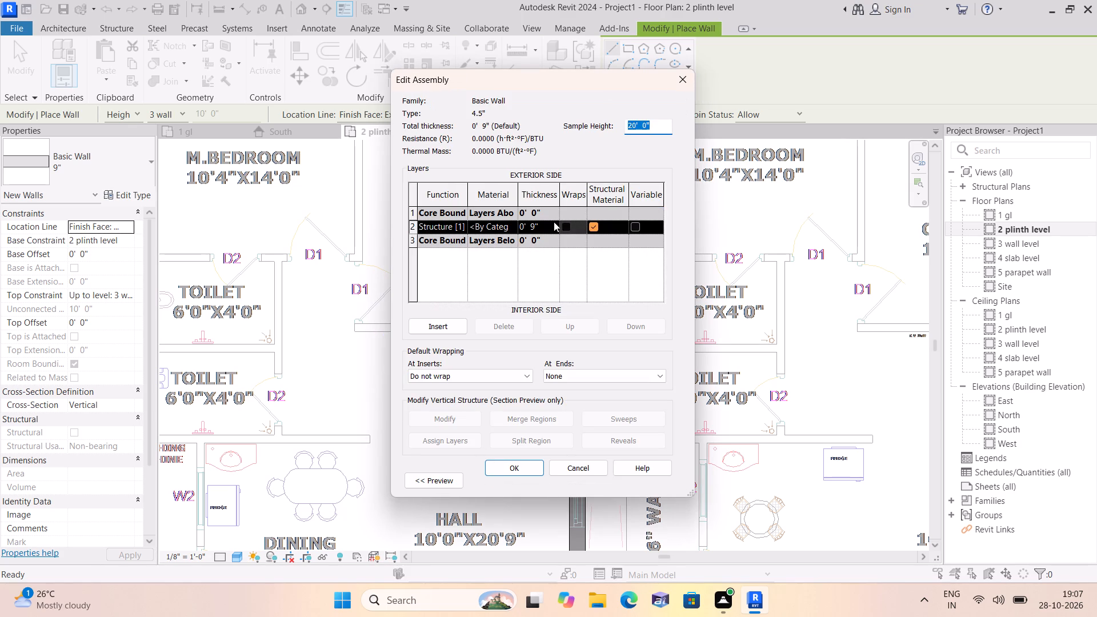
left_click(550, 223)
key("BackSpace")
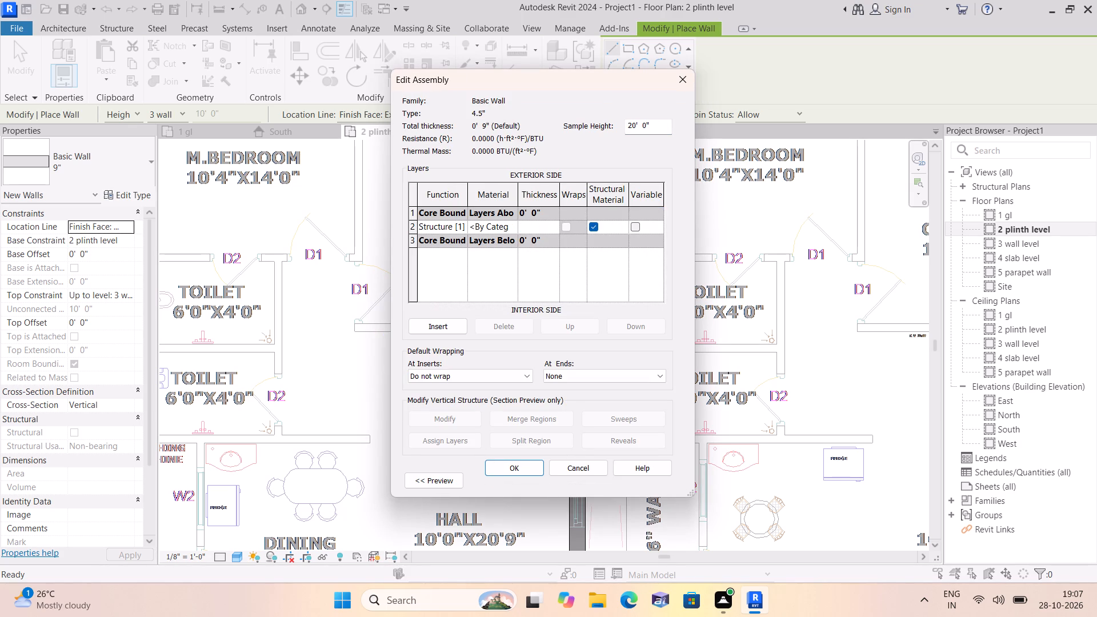
type("4.5")
key("shift+quotedbl")
left_click(521, 456)
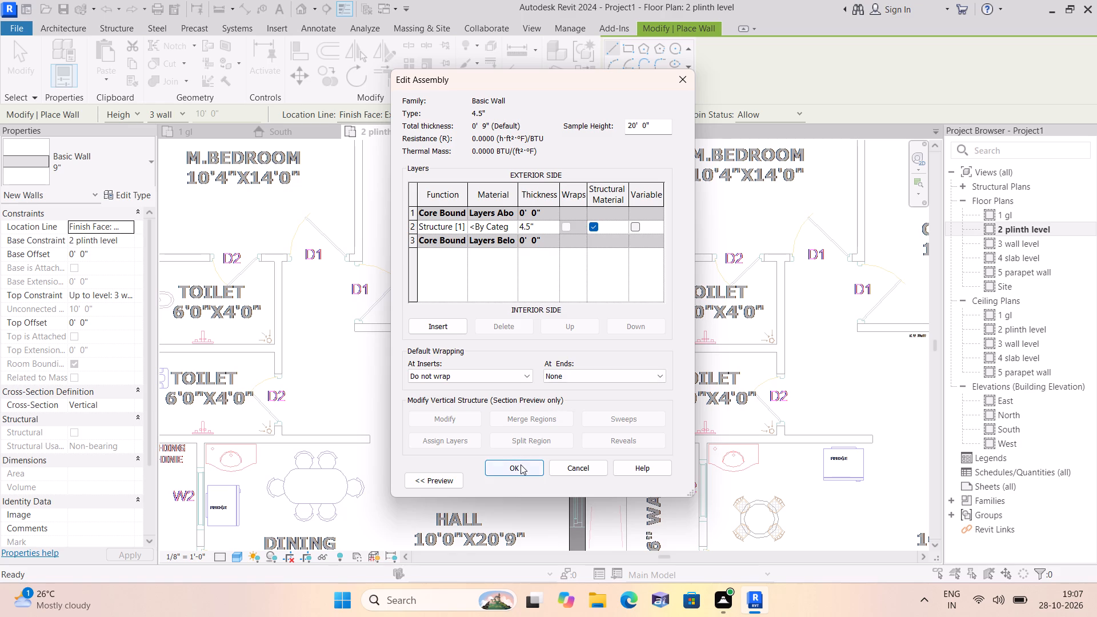
left_click(521, 464)
left_click(642, 477)
left_click(525, 476)
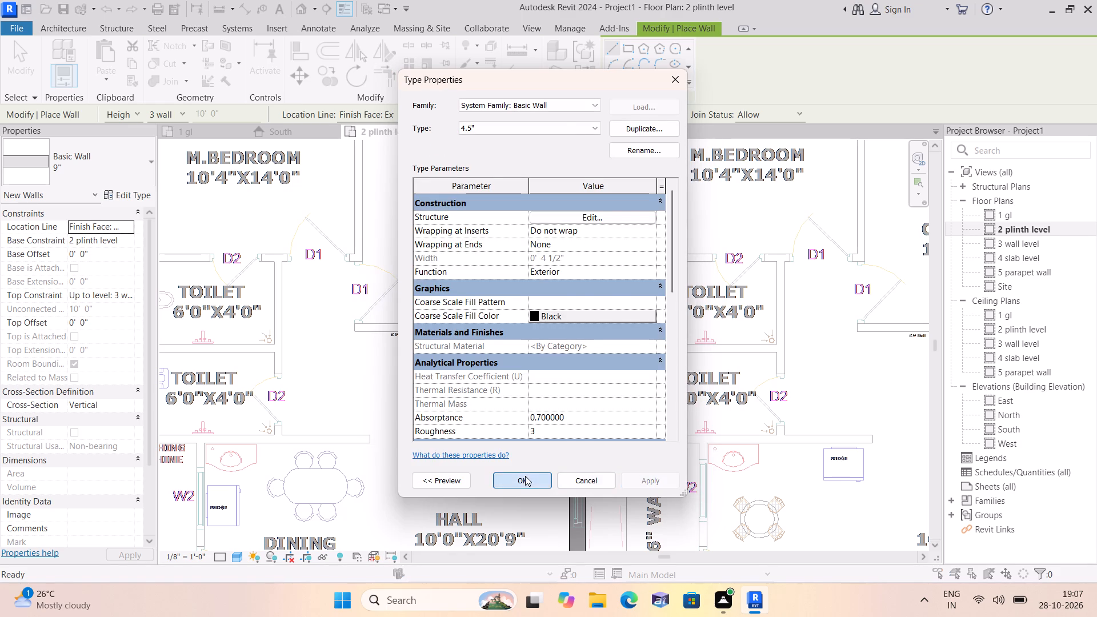
Using location line Finish Face: Interior, trace 4.5" walls on the CAD lines along the northwest flat's balcony west side and behind the C.Bedroom wardrobe.
scroll(502, 287, "down", 2)
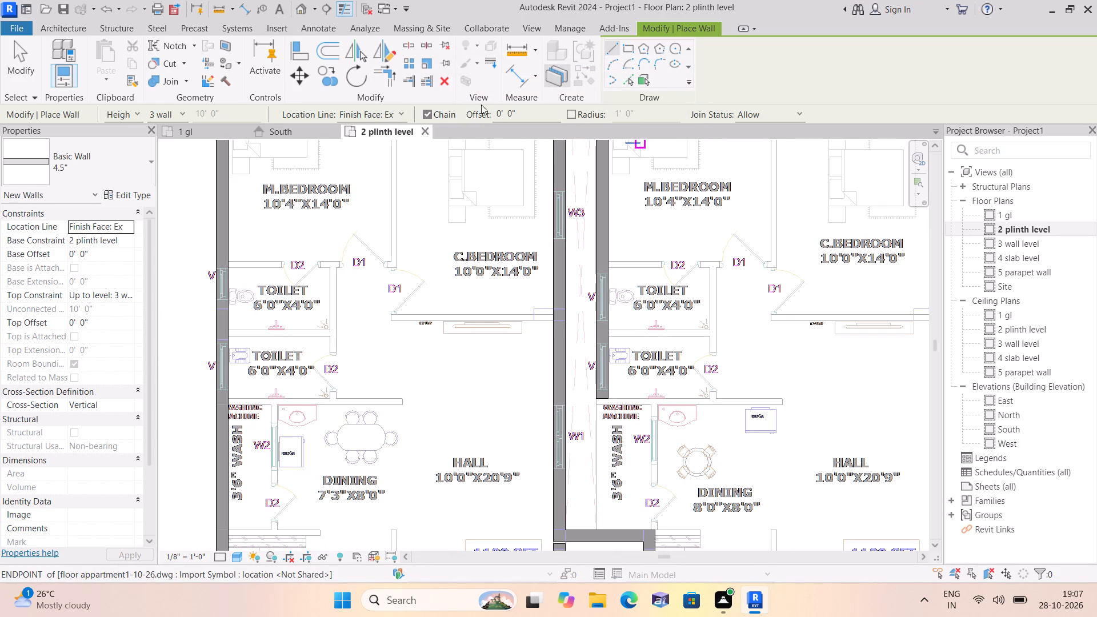
left_click(400, 111)
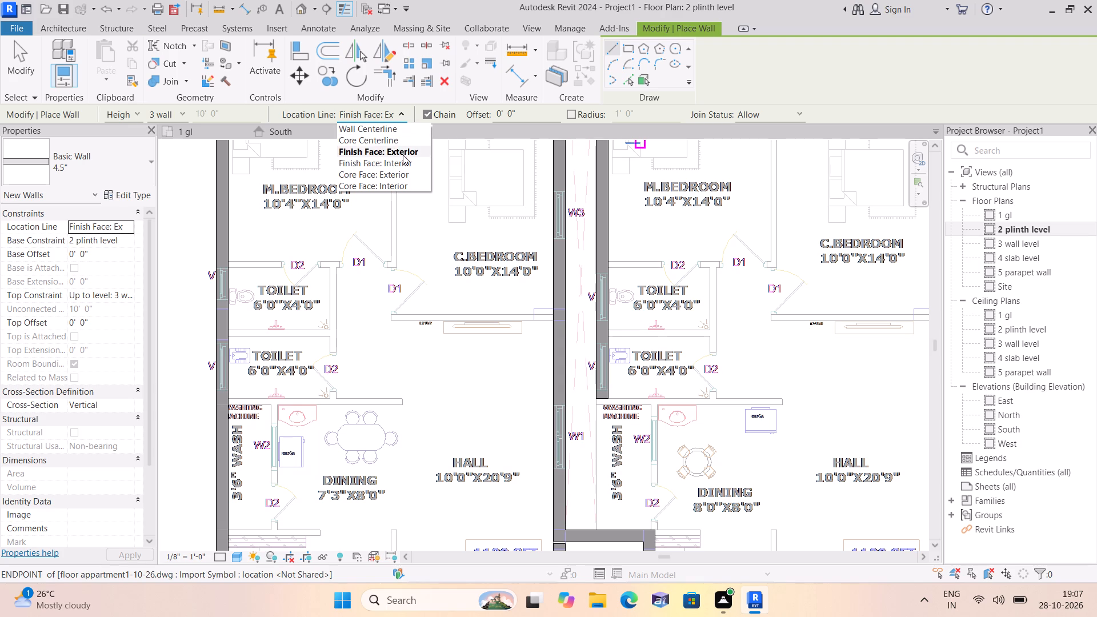
double_click(403, 163)
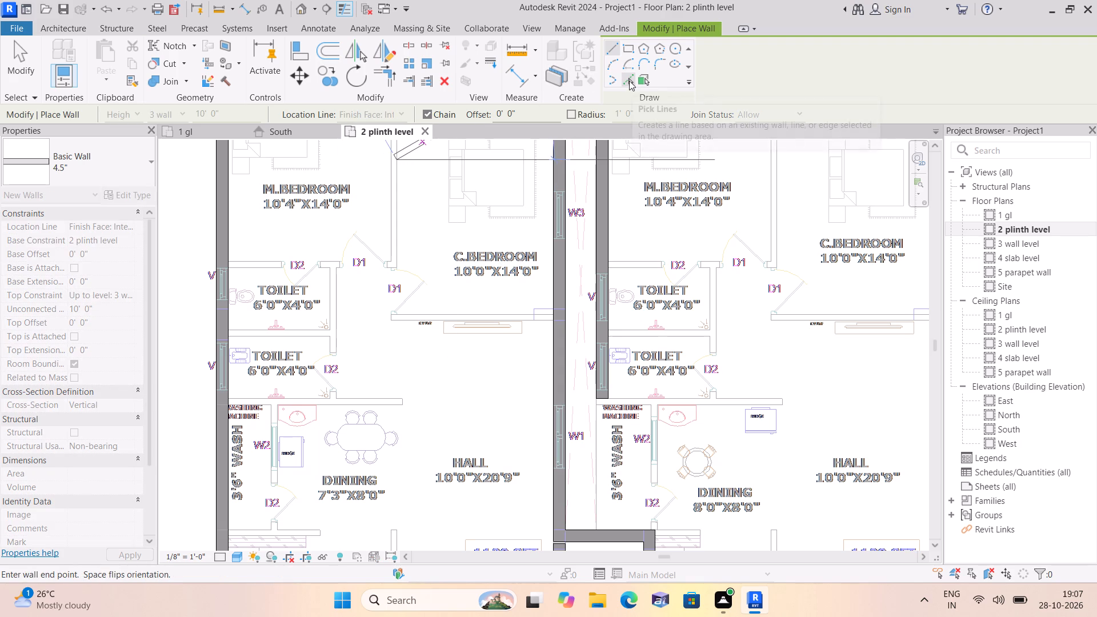
left_click(629, 80)
scroll(545, 254, "down", 2)
middle_click_drag(471, 232, 617, 445)
scroll(617, 445, "down", 1)
middle_click_drag(606, 413, 568, 334)
scroll(597, 404, "down", 1)
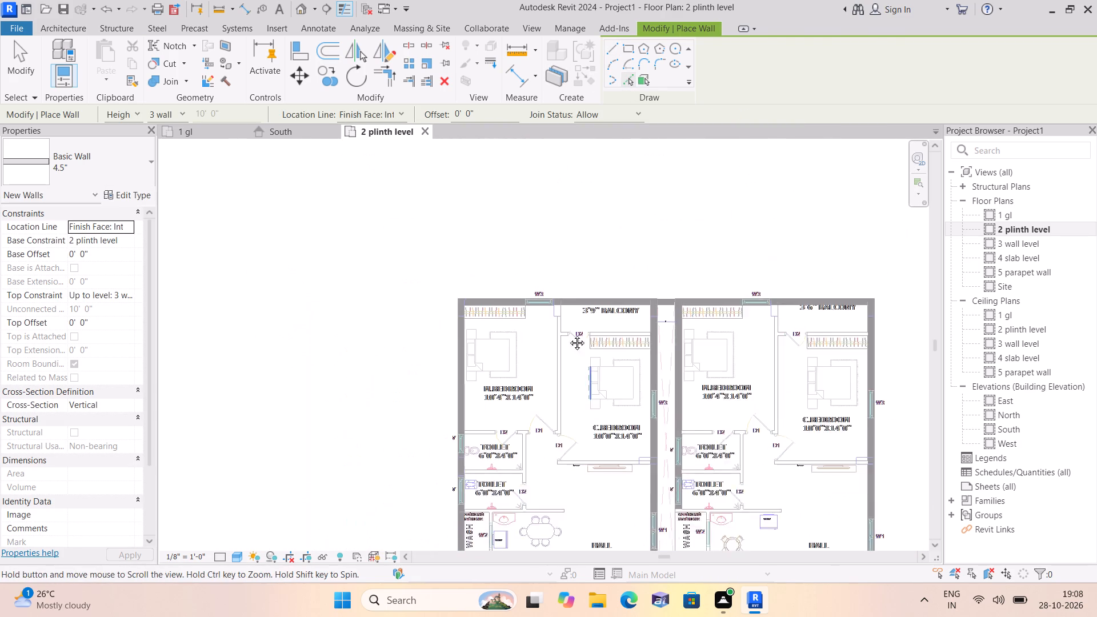
middle_click_drag(568, 334, 566, 324)
scroll(532, 265, "up", 4)
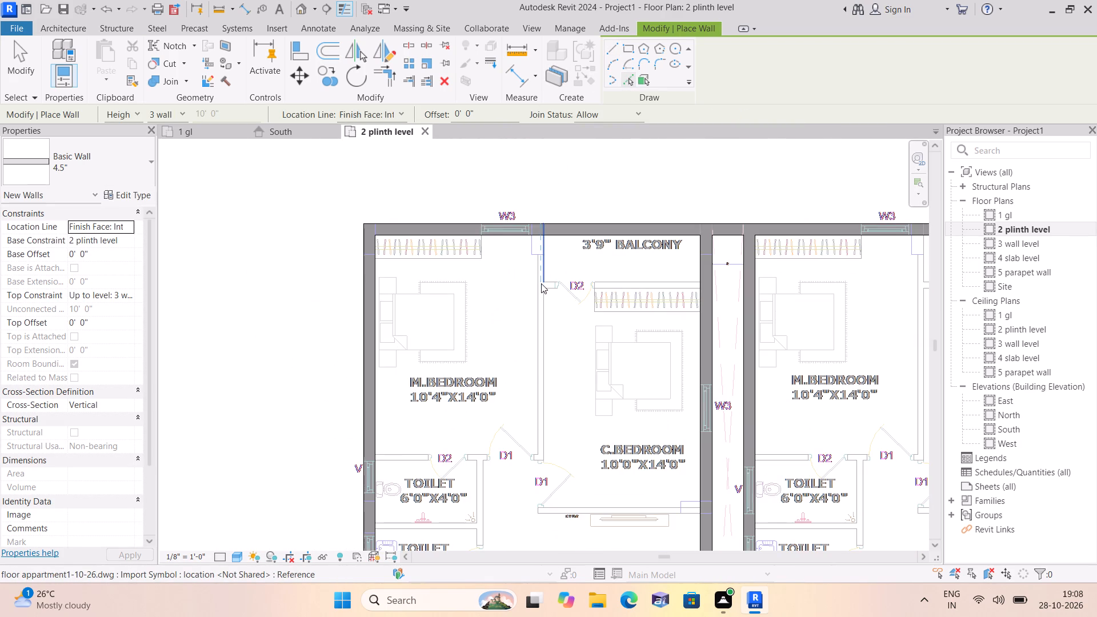
left_click(541, 283)
scroll(543, 297, "up", 1)
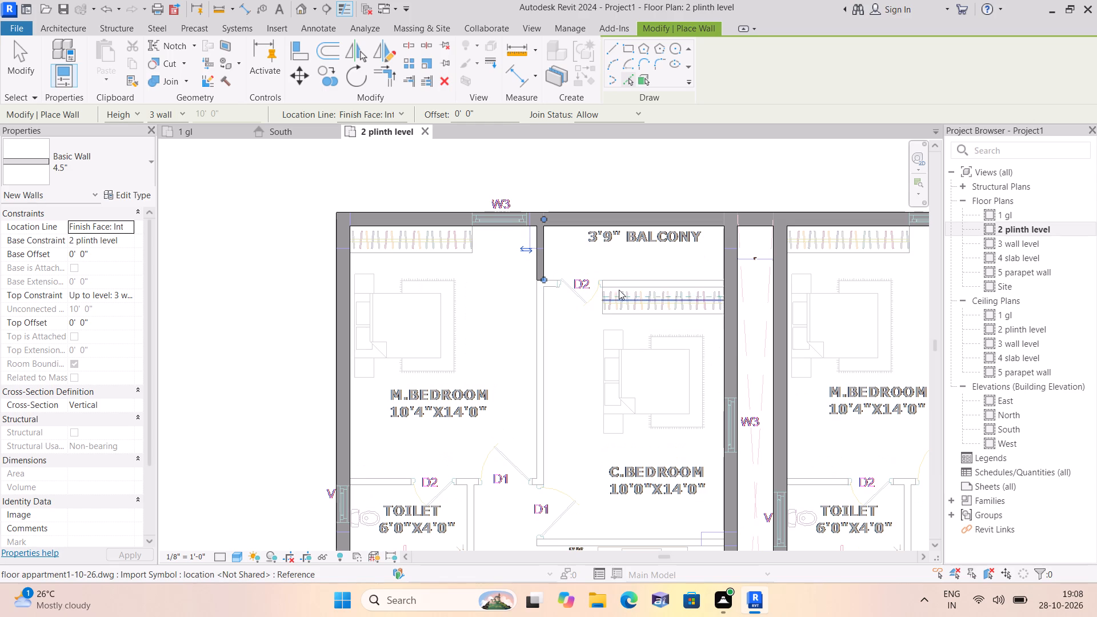
left_click(636, 283)
Trace 4.5" walls on the northwest flat's CAD lines north of, between and east of the toilets, and on the C.Bedroom's south line.
middle_click_drag(636, 283, 580, 160)
scroll(636, 283, "down", 1)
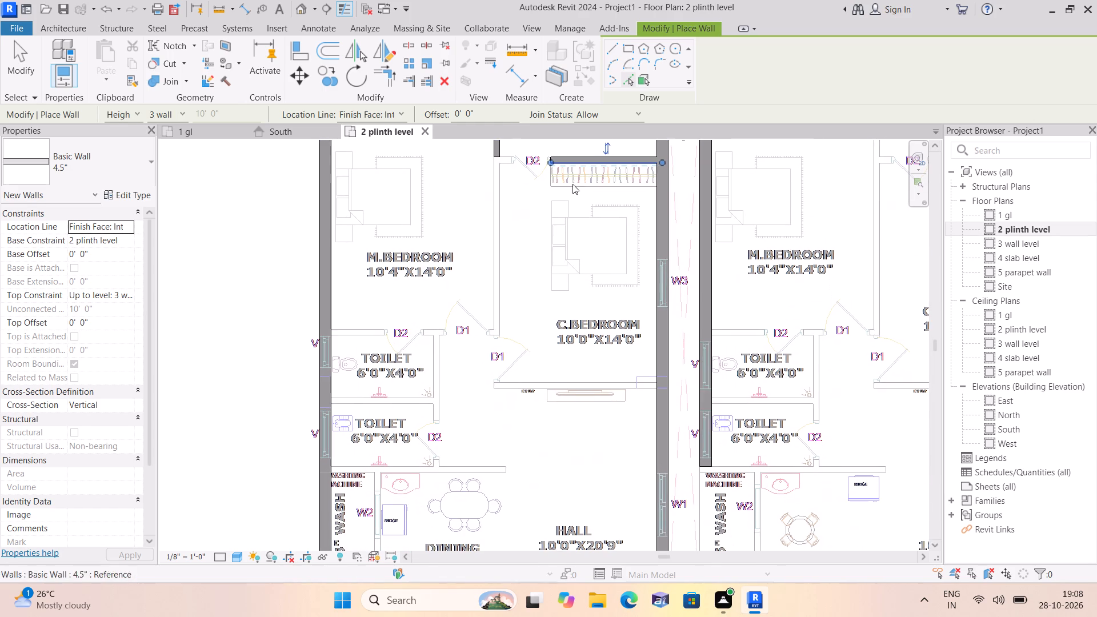
scroll(528, 288, "down", 1)
scroll(449, 330, "up", 1)
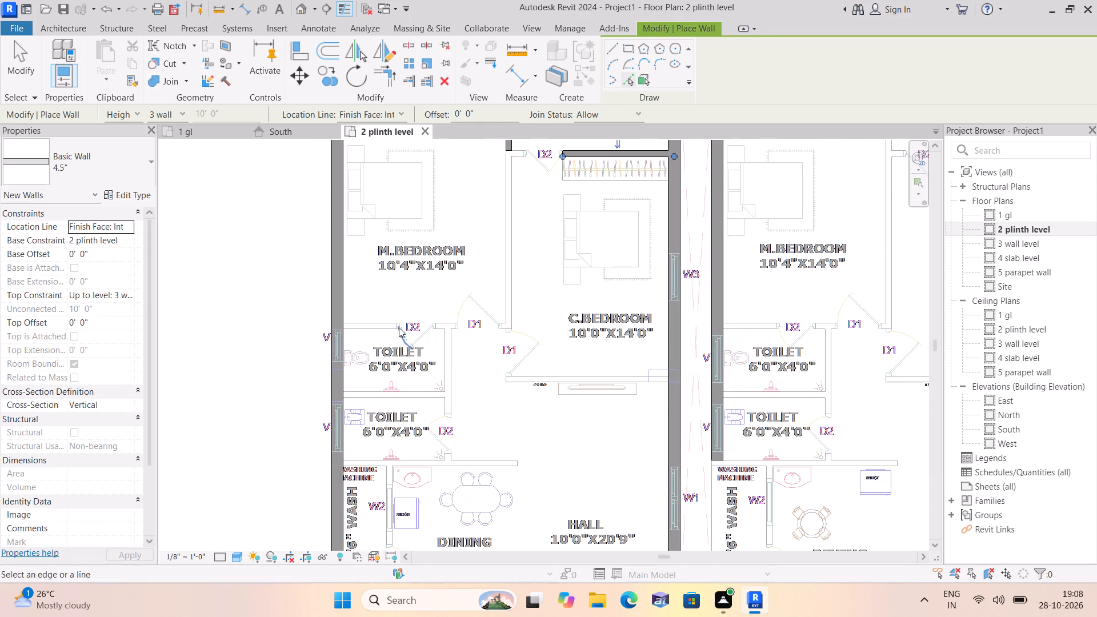
left_click(374, 325)
scroll(453, 342, "down", 1)
middle_click_drag(470, 360, 469, 349)
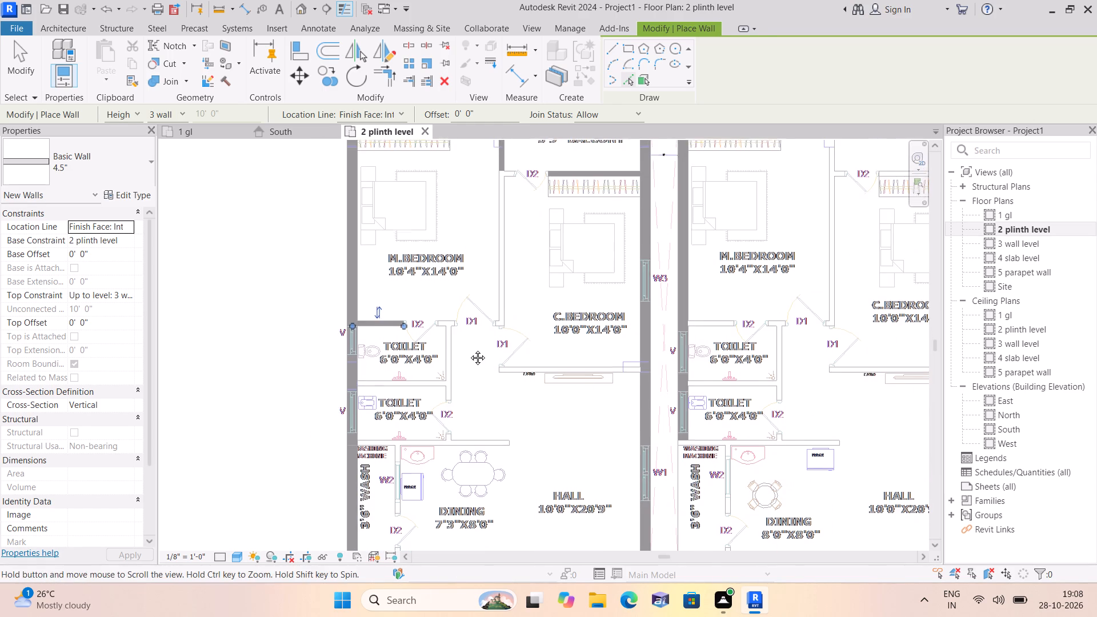
middle_click_drag(469, 349, 468, 285)
scroll(468, 285, "down", 1)
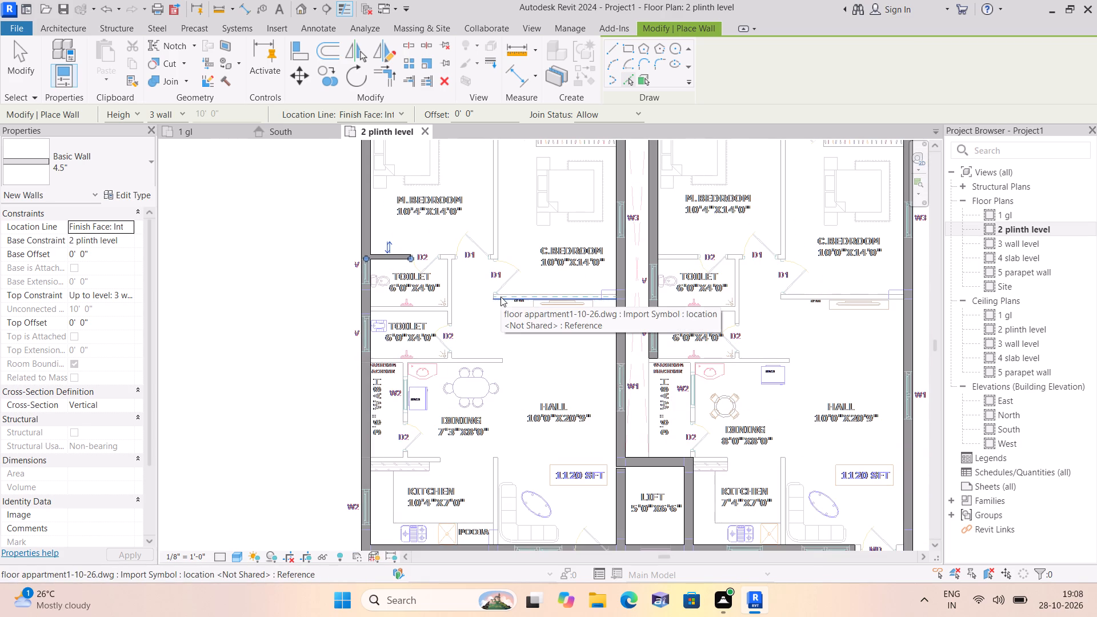
left_click(501, 297)
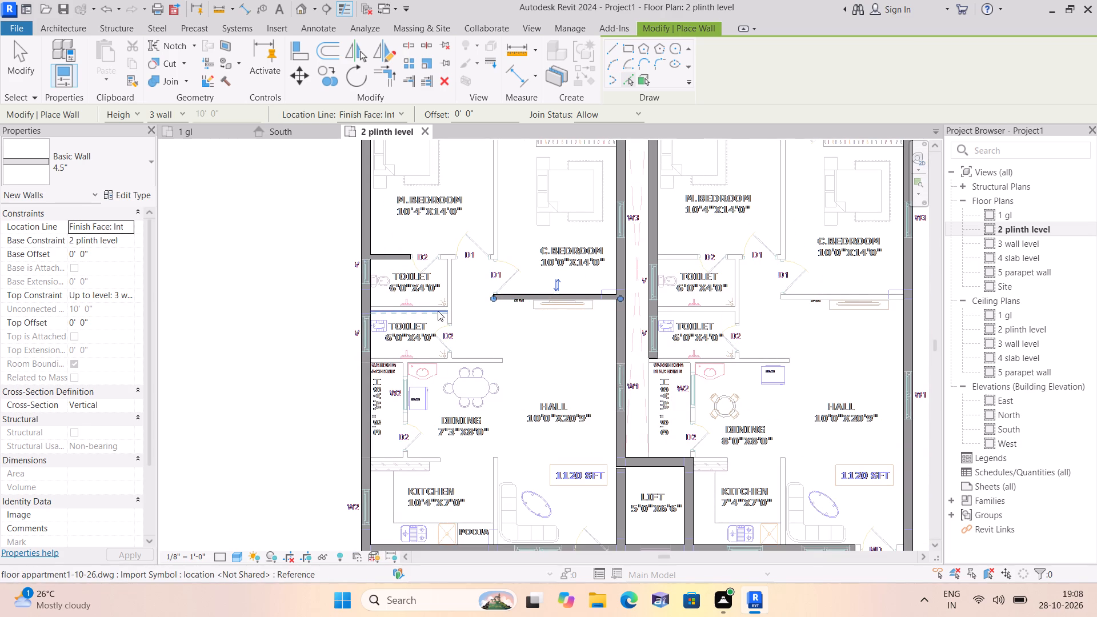
left_click(438, 310)
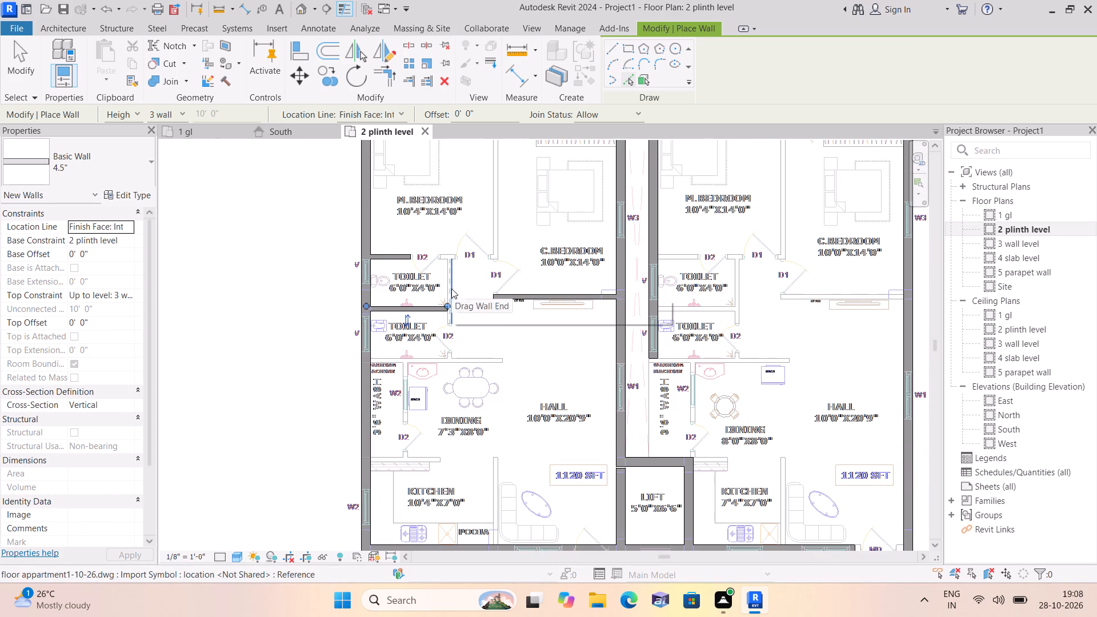
left_click(451, 289)
Trace 4.5" walls on the northwest flat's CAD lines north of the wash and dining areas and between them at window W2.
middle_click_drag(507, 340, 472, 233)
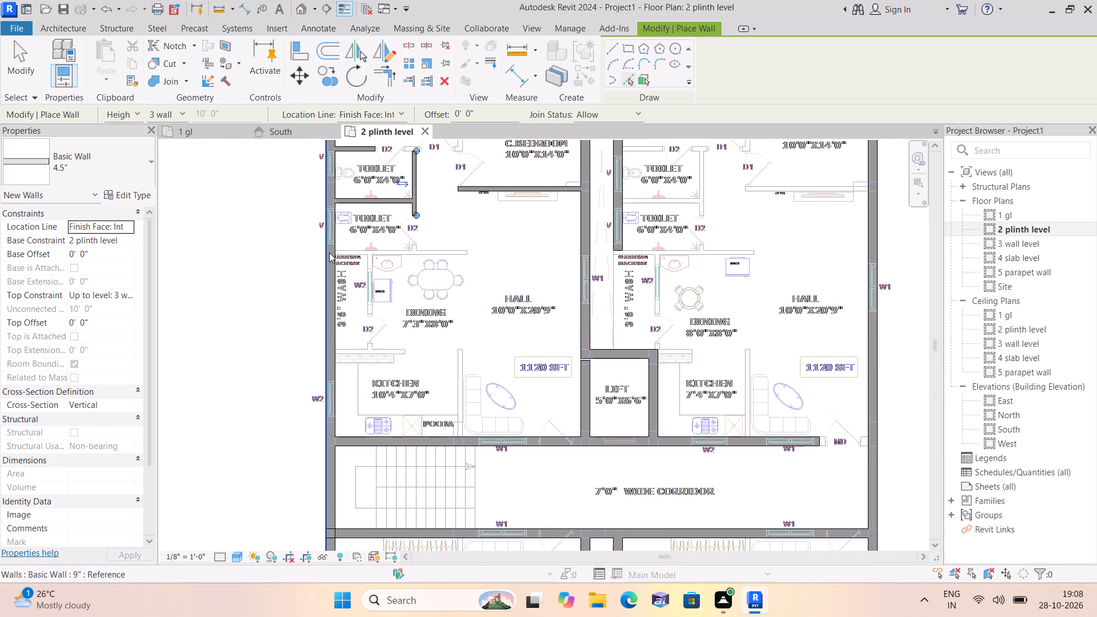
left_click(368, 253)
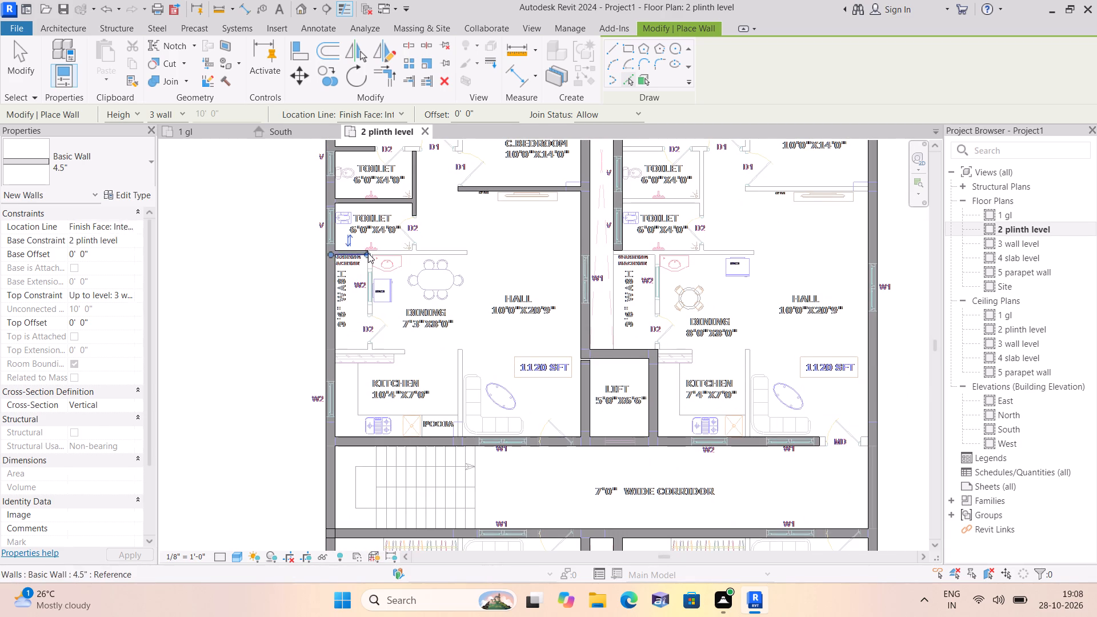
middle_click_drag(435, 254, 450, 211)
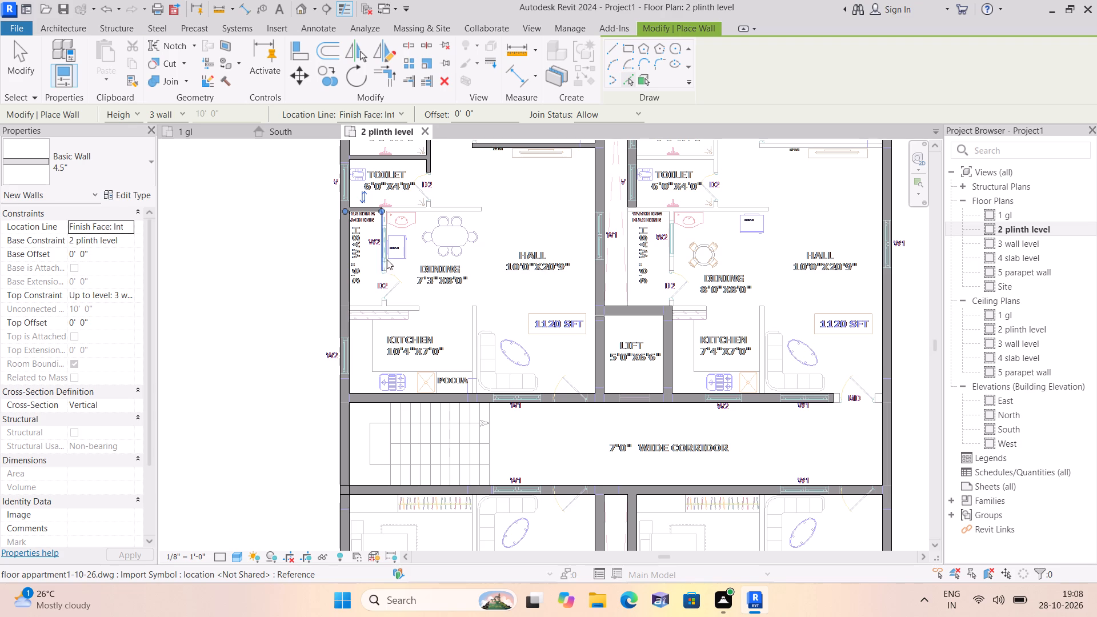
left_click(435, 210)
scroll(387, 240, "up", 2)
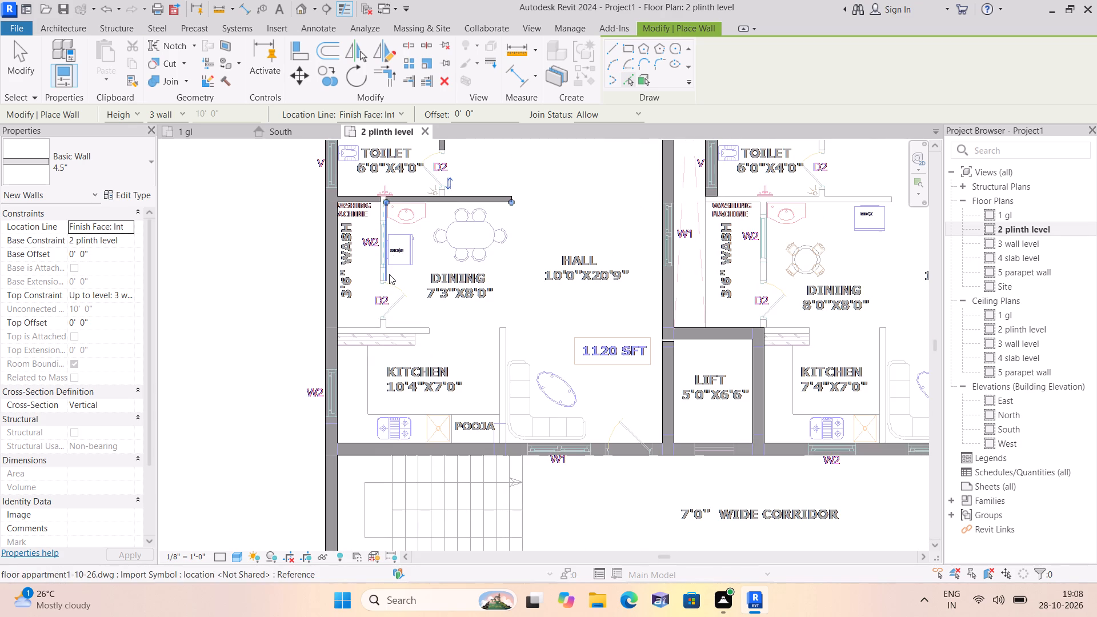
left_click(389, 274)
Trace 4.5" walls on the northwest kitchen's north CAD line and on the line between kitchen and hall.
scroll(394, 270, "down", 3)
scroll(424, 323, "up", 3)
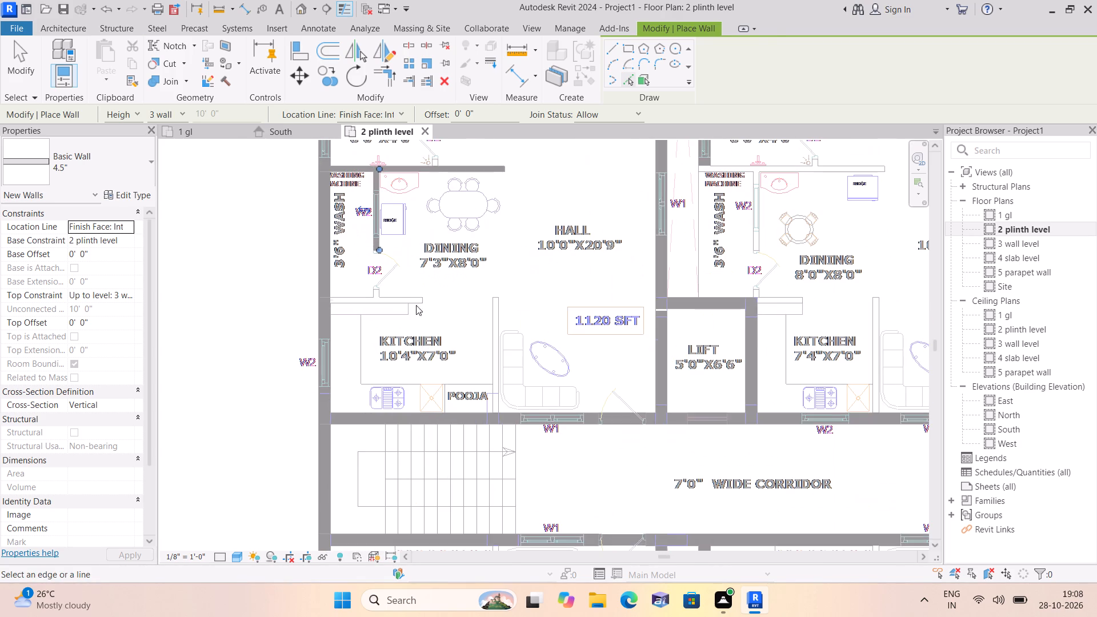
left_click(411, 301)
middle_click_drag(443, 316, 433, 236)
scroll(443, 316, "down", 1)
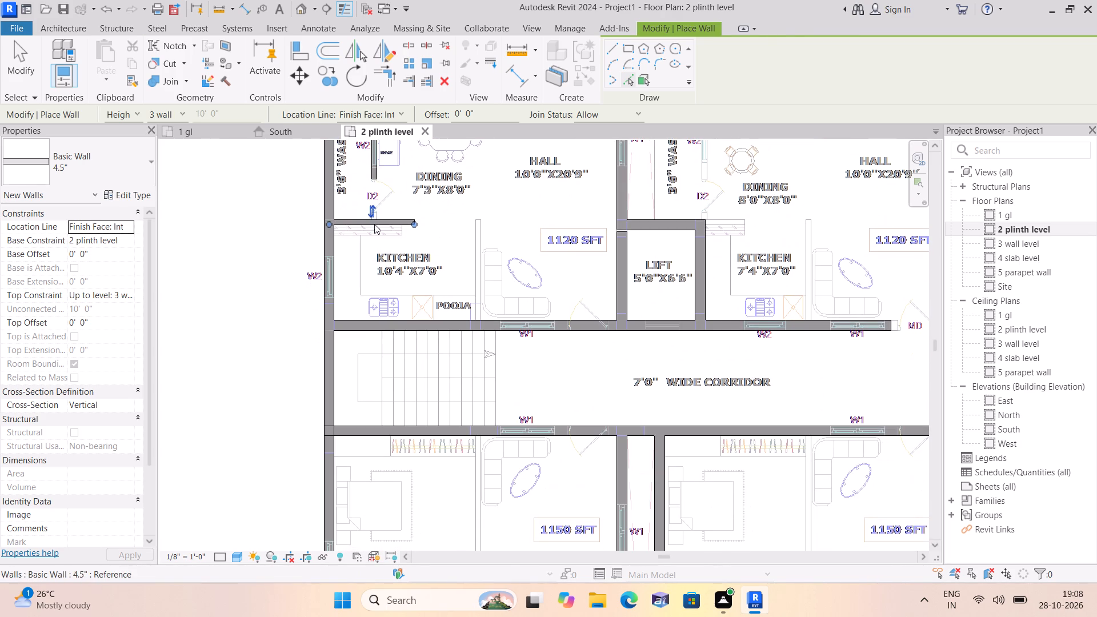
scroll(383, 199, "up", 2)
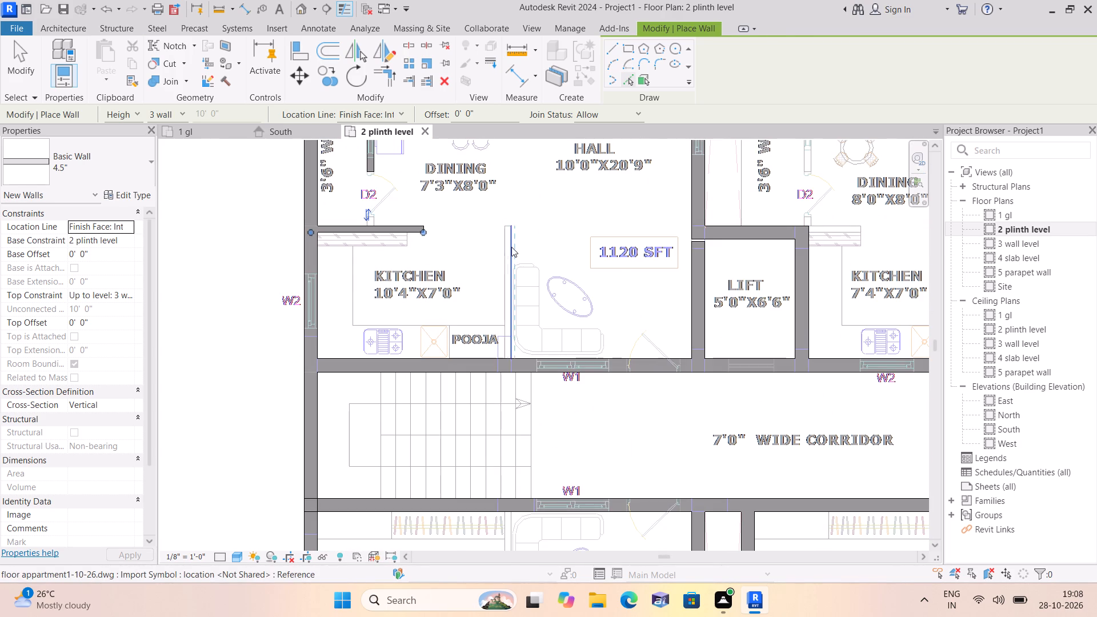
left_click(509, 245)
Trace 4.5" walls on the northeast kitchen's north CAD line and on the line between kitchen and hall.
scroll(548, 245, "down", 1)
middle_click_drag(547, 245, 519, 154)
scroll(518, 151, "down", 1)
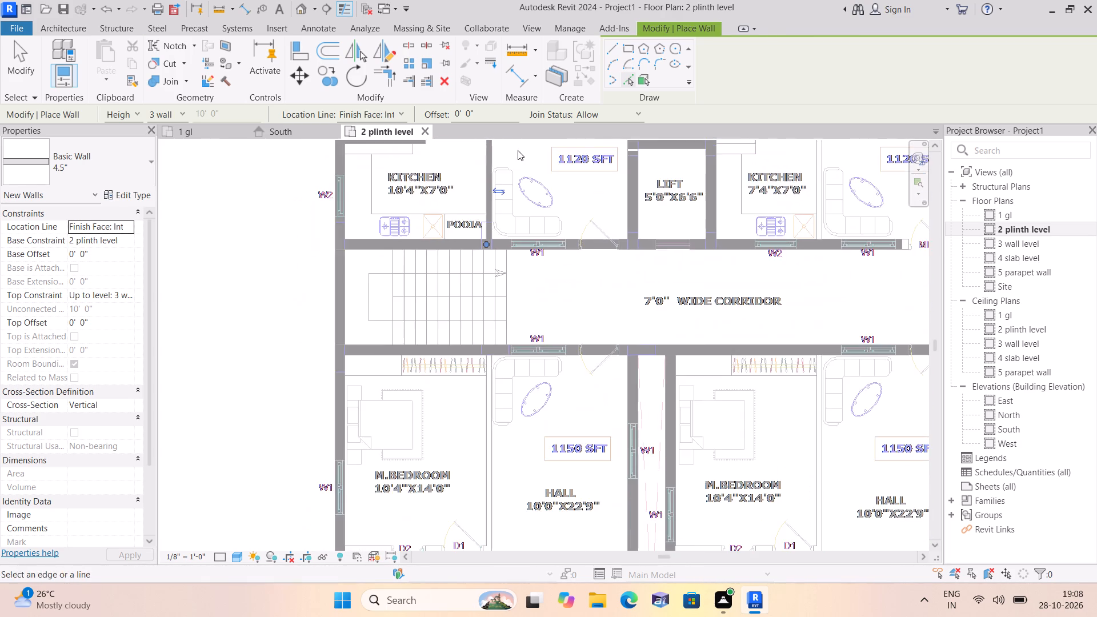
scroll(551, 224, "down", 4)
middle_click_drag(556, 210, 535, 299)
scroll(539, 257, "down", 1)
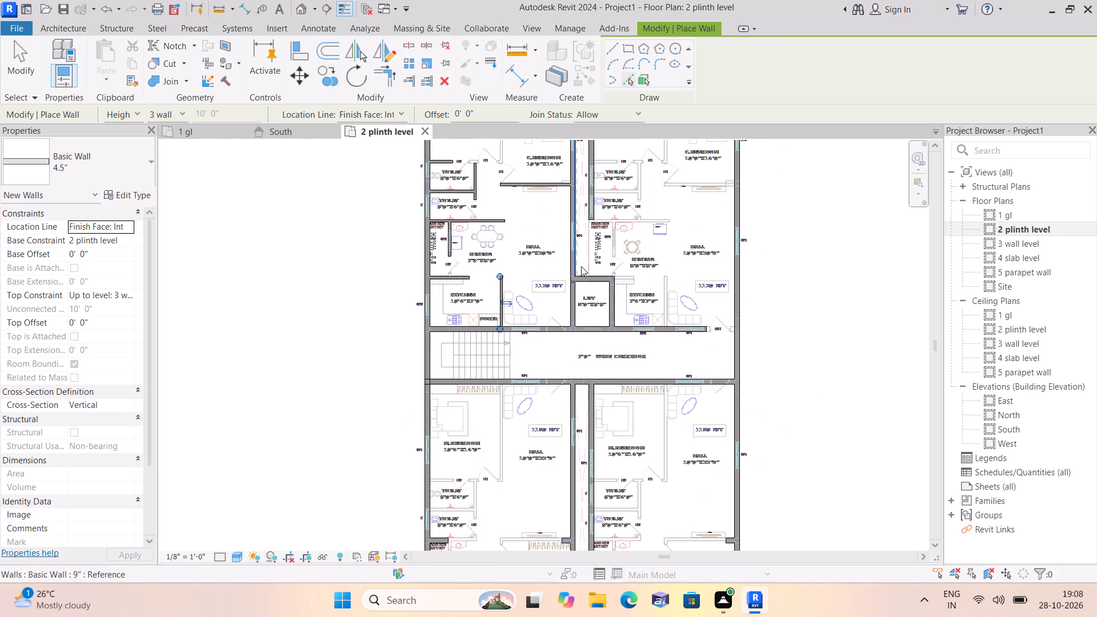
scroll(630, 295, "up", 3)
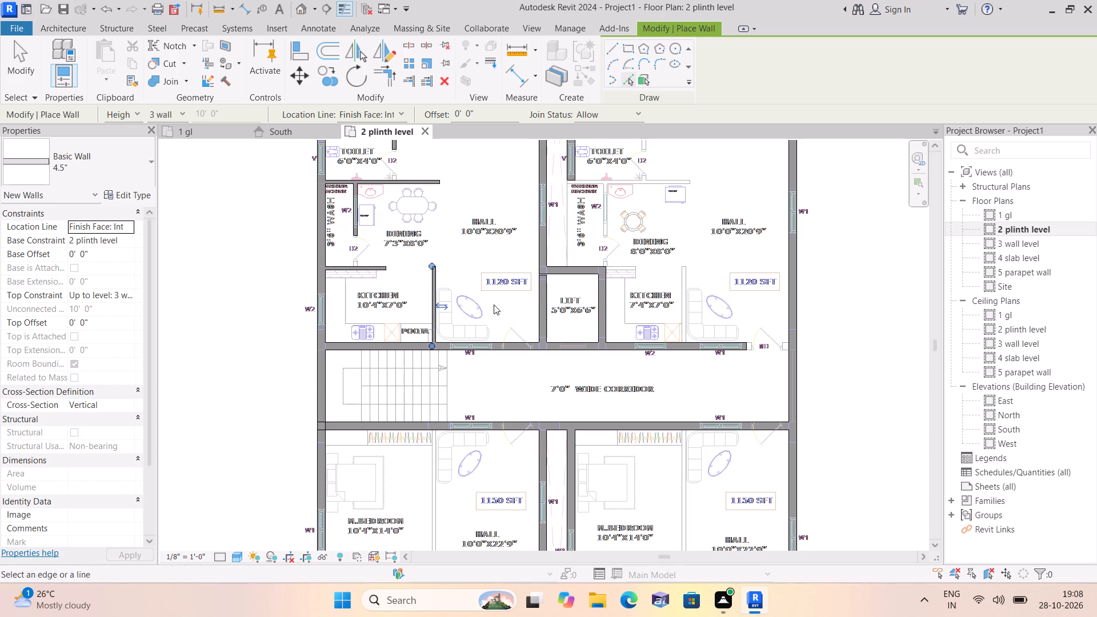
scroll(639, 269, "up", 2)
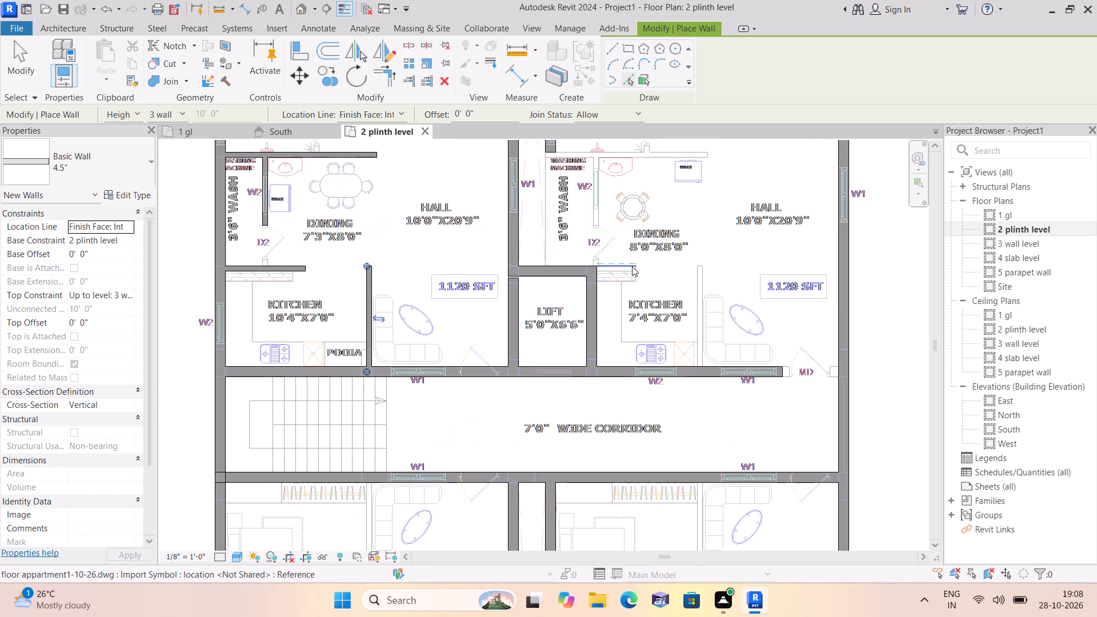
left_click(632, 269)
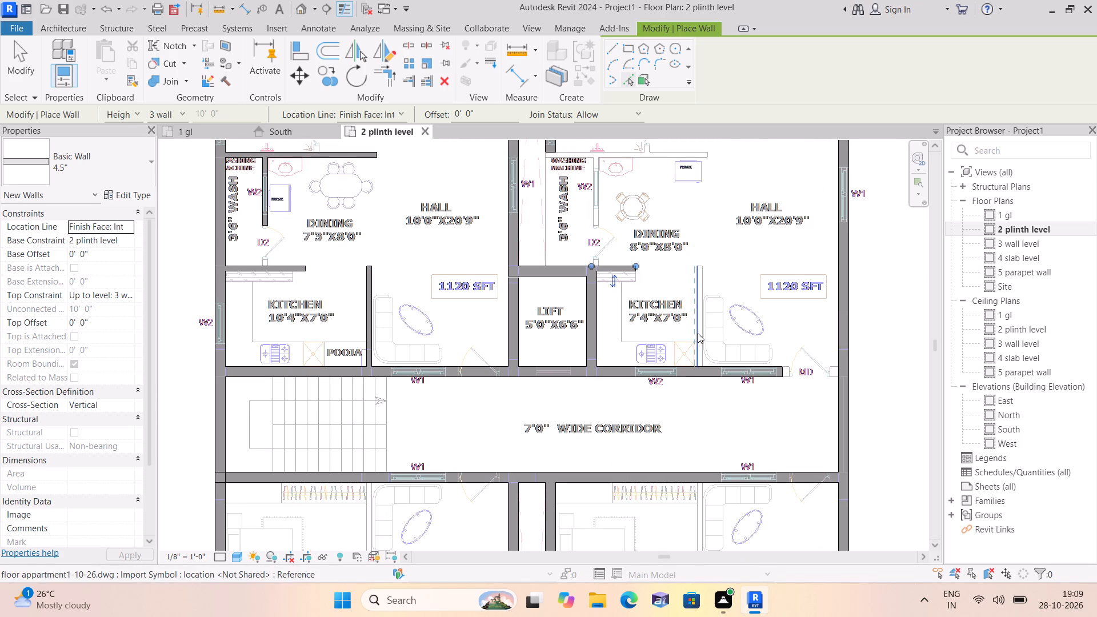
left_click(700, 274)
Trace 4.5" walls in the northeast flat behind the dining washbasin, between wash and dining at W2, and along the full dining north line.
scroll(700, 274, "down", 1)
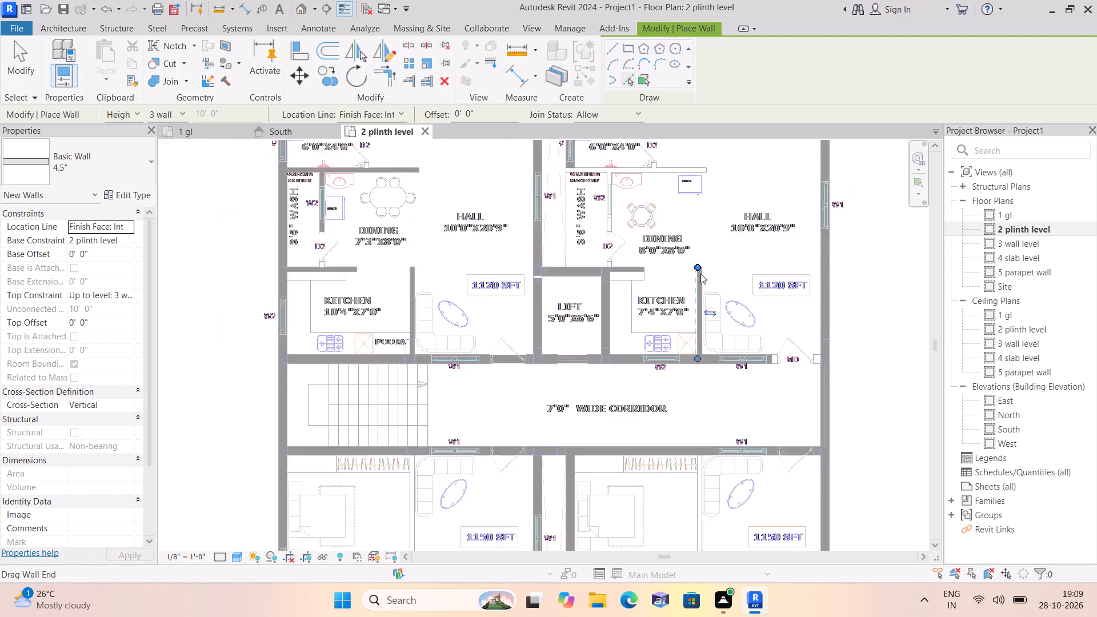
scroll(700, 274, "down", 2)
scroll(652, 191, "up", 2)
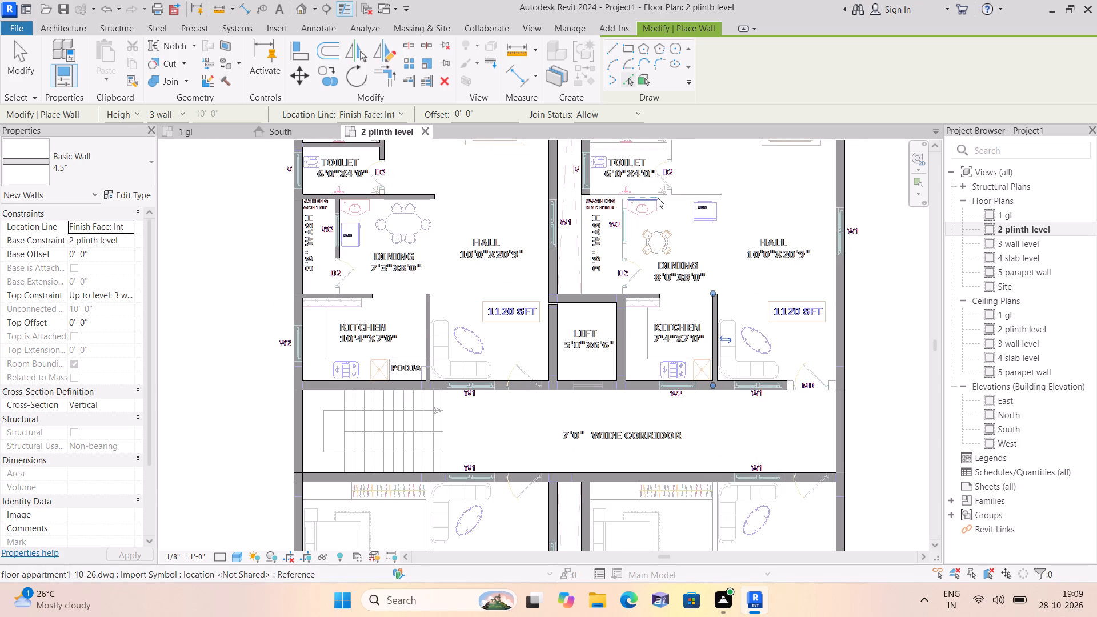
left_click(658, 198)
scroll(679, 198, "up", 2)
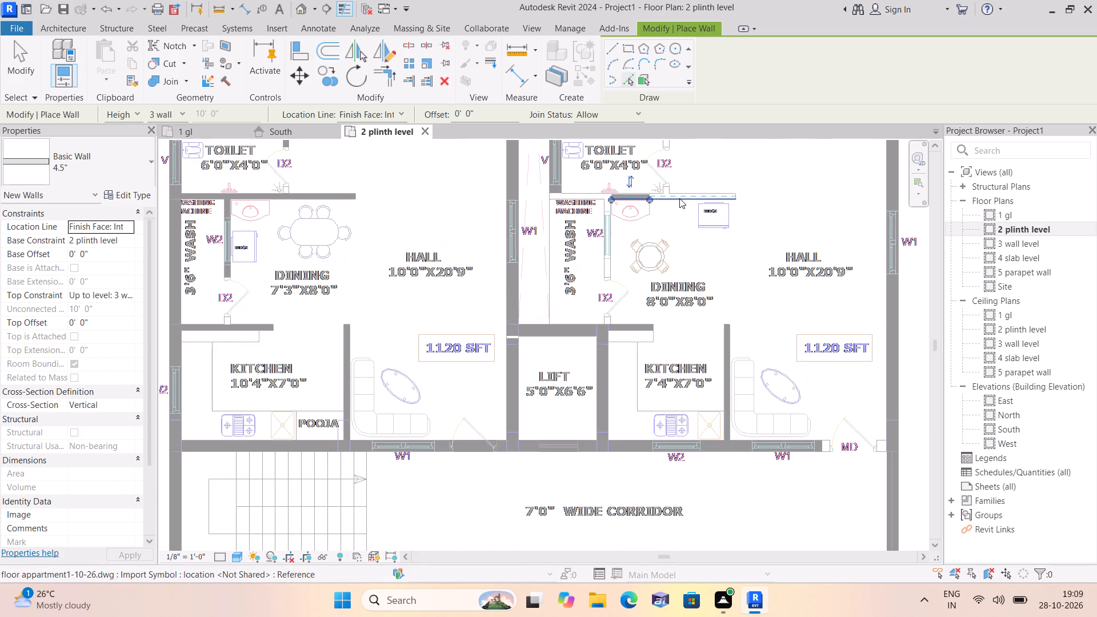
left_click(608, 224)
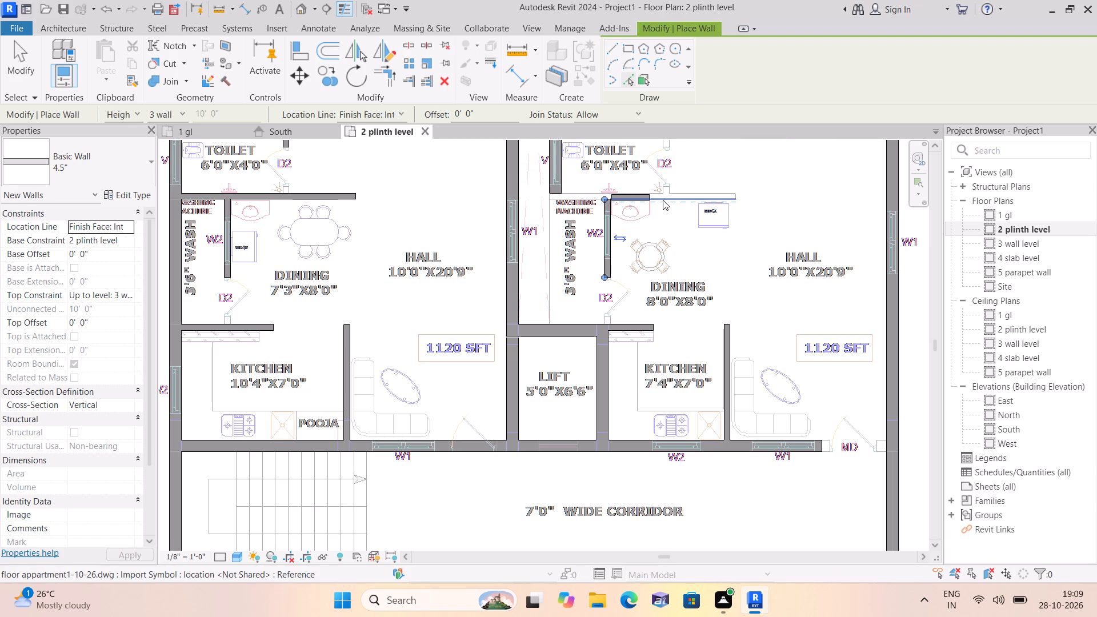
left_click(667, 197)
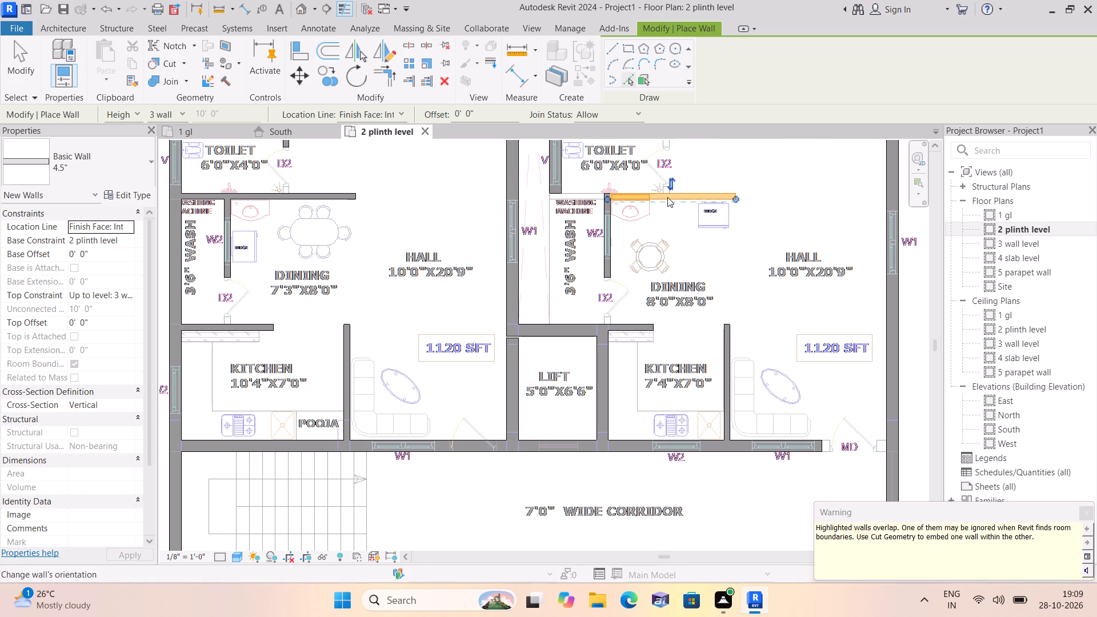
key("Escape")
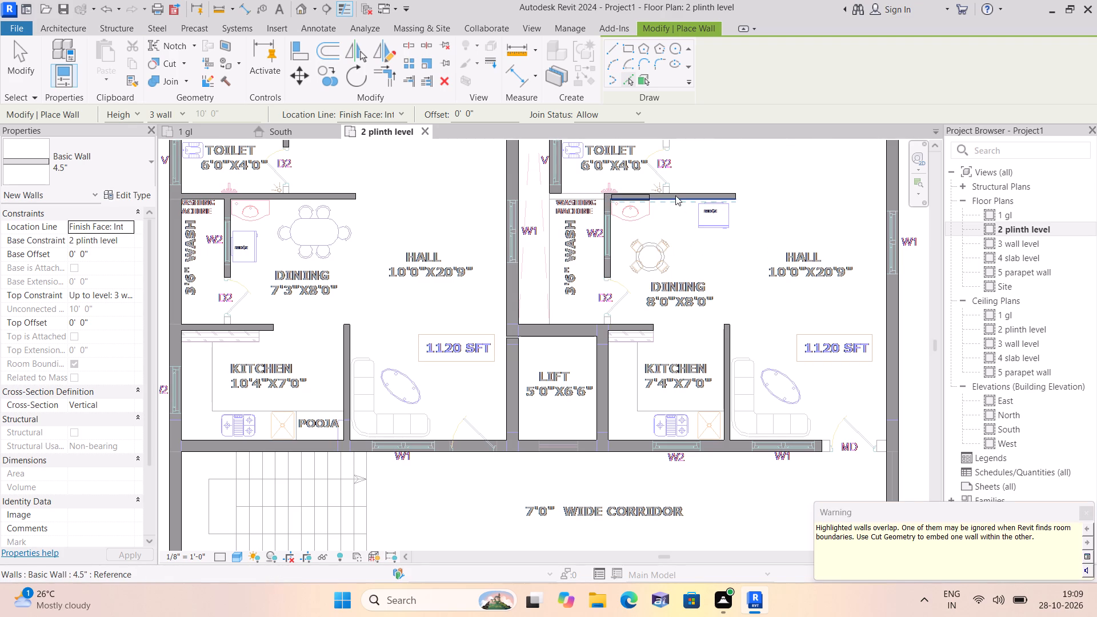
key("Escape")
Select the long 4.5" wall on the northeast dining area's north line.
left_click(674, 196)
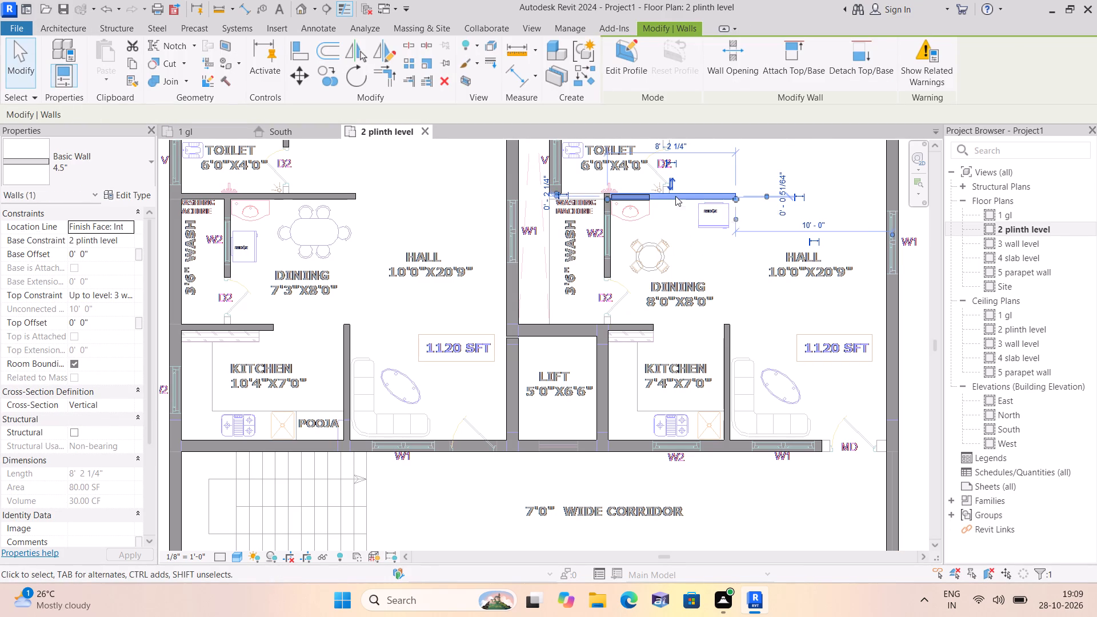
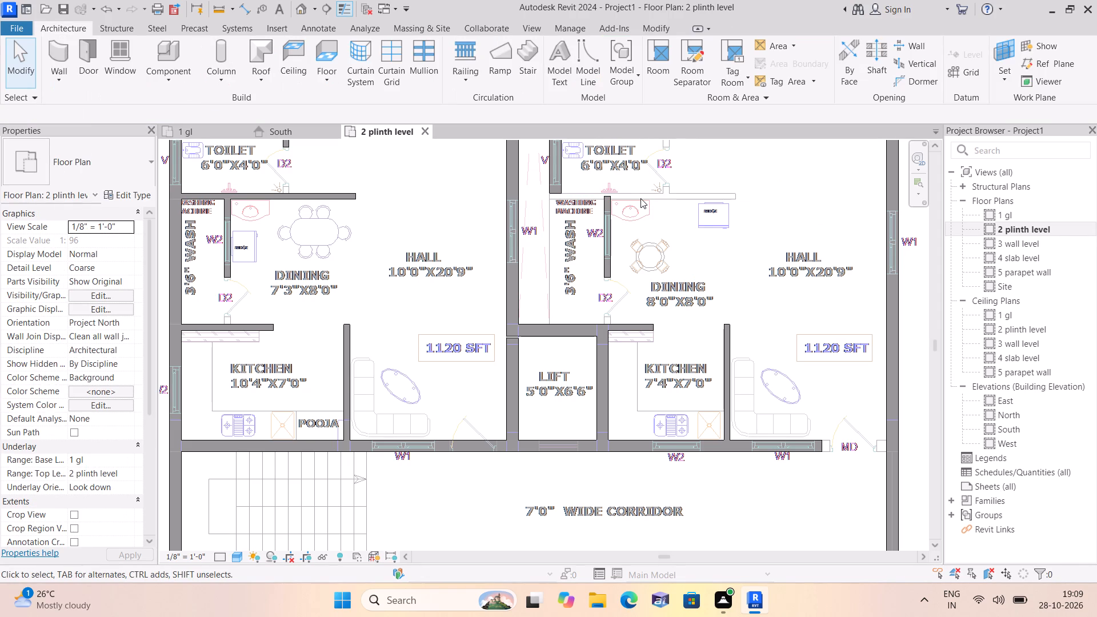
Trim the northwest flat's upper toilet walls into a corner between its north wall and east wall.
scroll(627, 203, "down", 2)
middle_click_drag(581, 213, 513, 341)
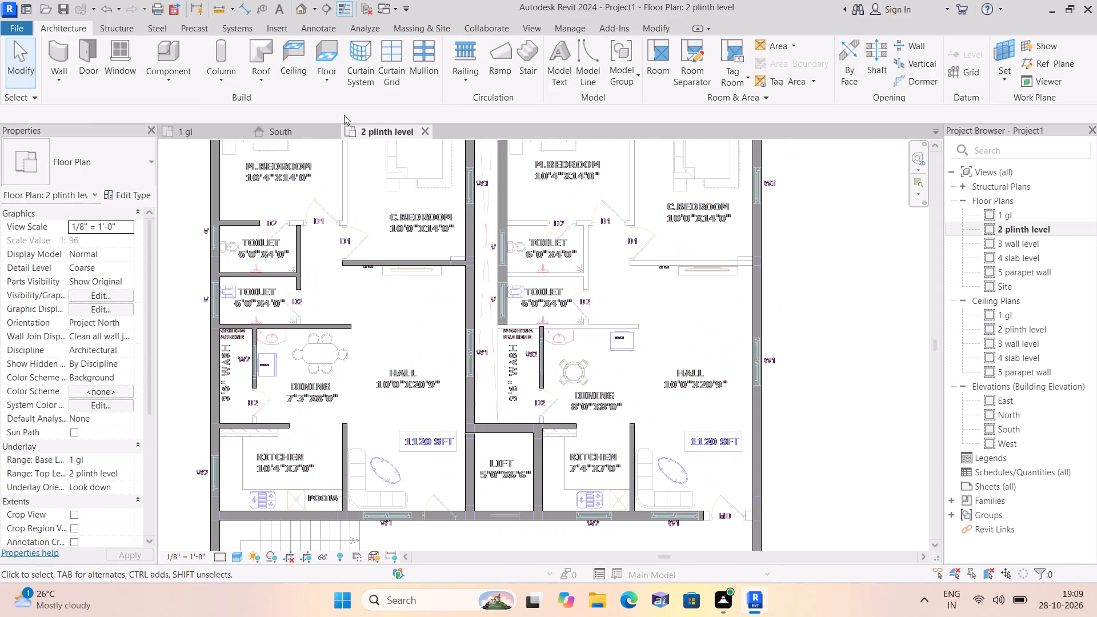
left_click(61, 84)
left_click(101, 107)
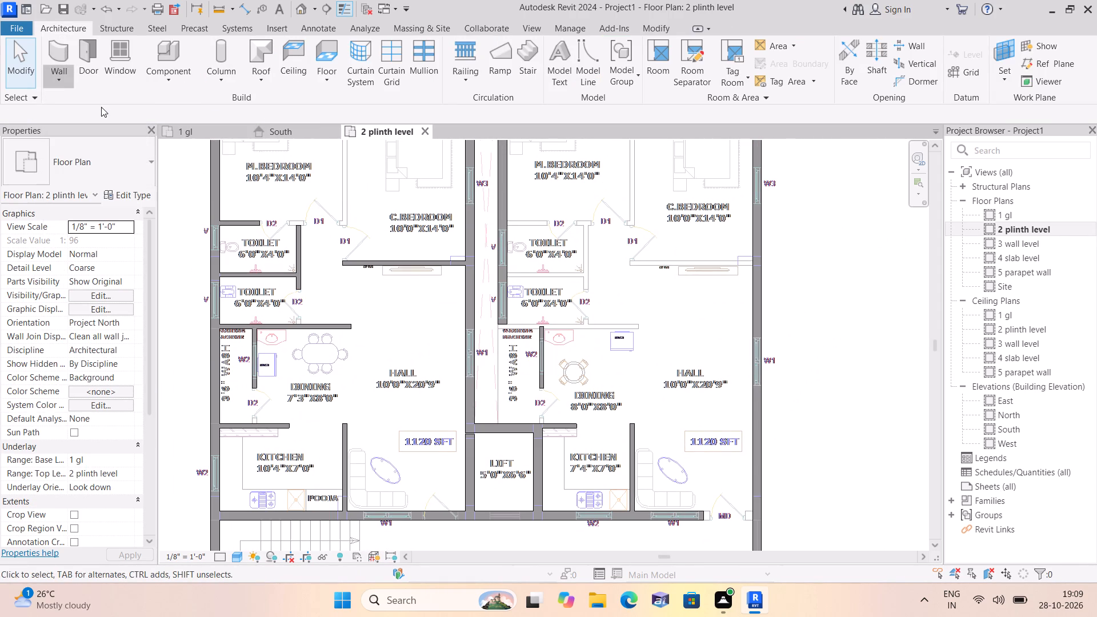
left_click(389, 79)
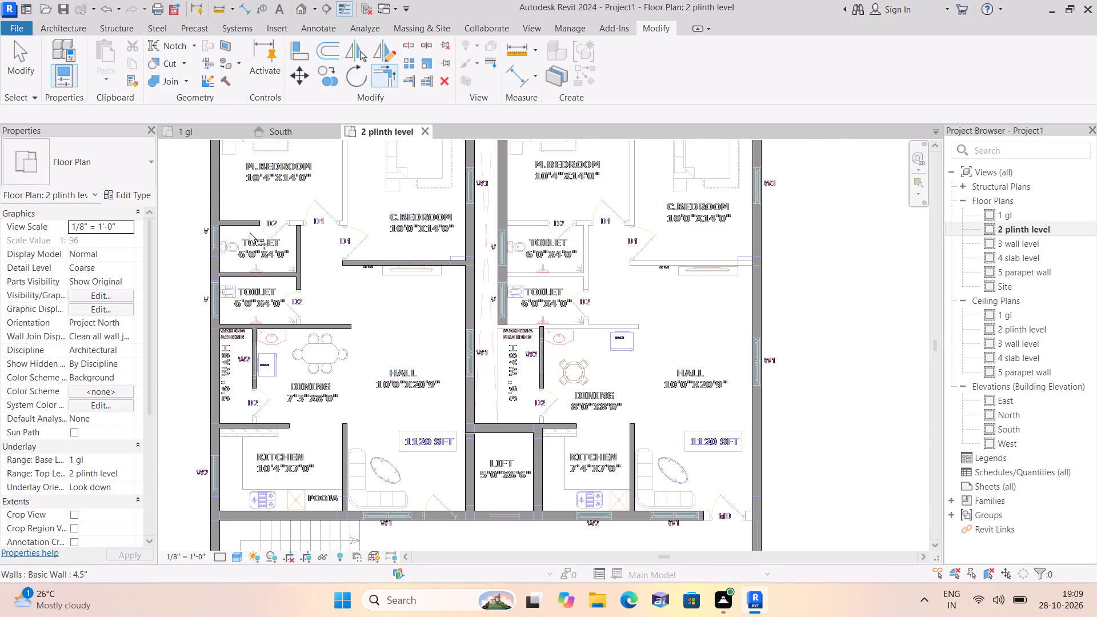
scroll(245, 231, "up", 1)
left_click(243, 222)
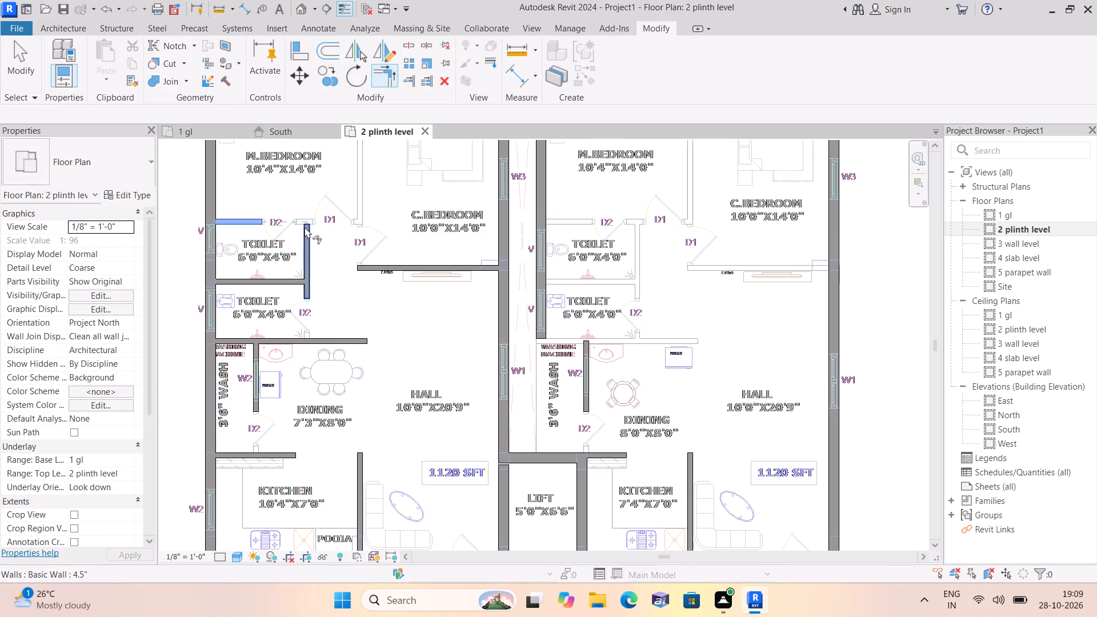
left_click(305, 227)
Trim the partition between the northwest M.Bedroom and balcony into a corner with the balcony's south wall.
scroll(315, 231, "down", 1)
scroll(321, 237, "up", 1)
scroll(329, 245, "down", 1)
middle_click_drag(330, 246, 335, 262)
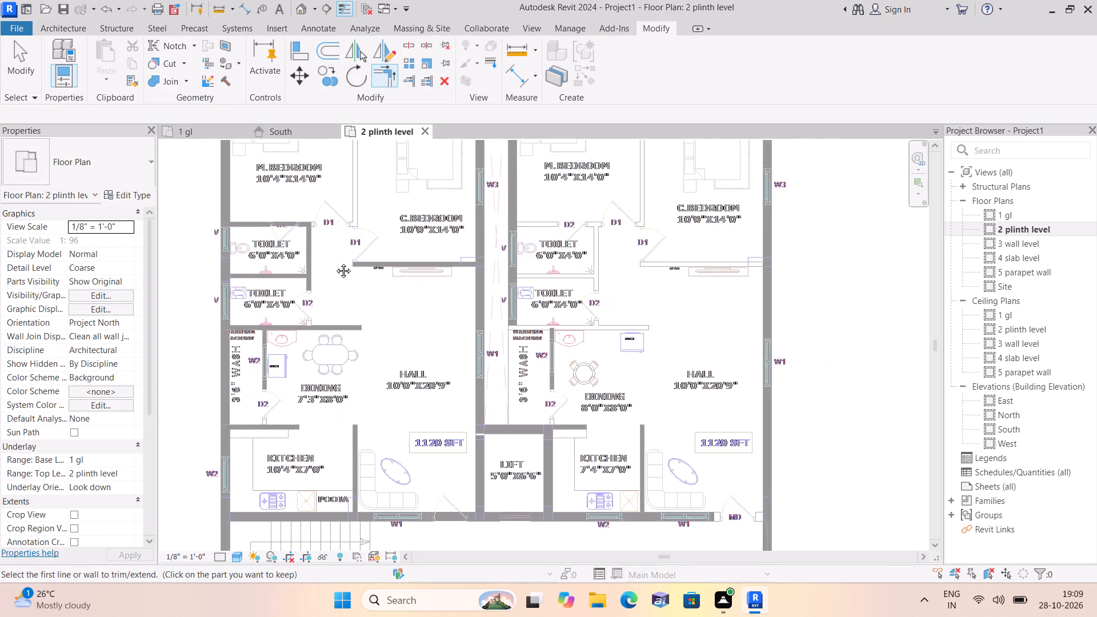
middle_click_drag(335, 262, 366, 394)
left_click(389, 221)
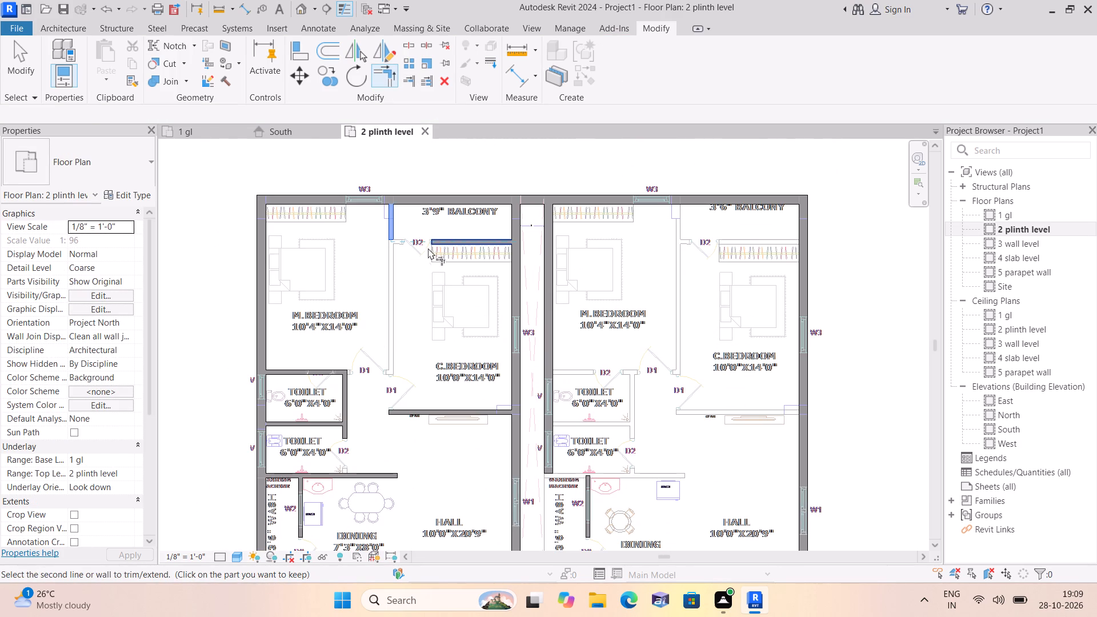
left_click(438, 242)
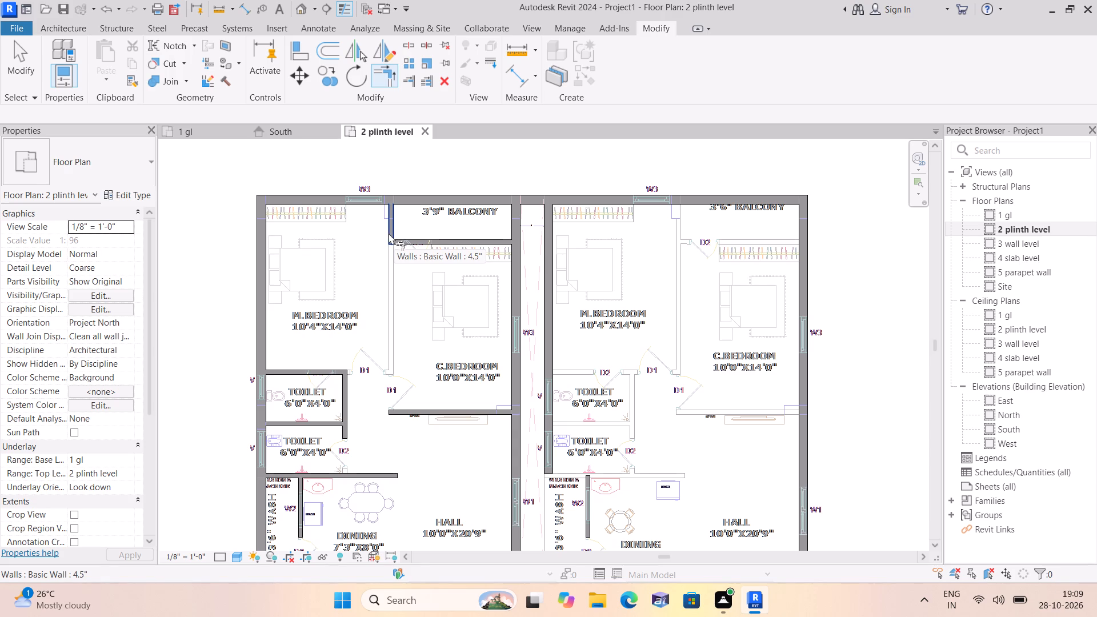
Extend the northwest bedroom partition to the C.Bedroom's south wall, trimming it into a corner with the upper toilet's north wall.
left_click(390, 234)
left_click(395, 406)
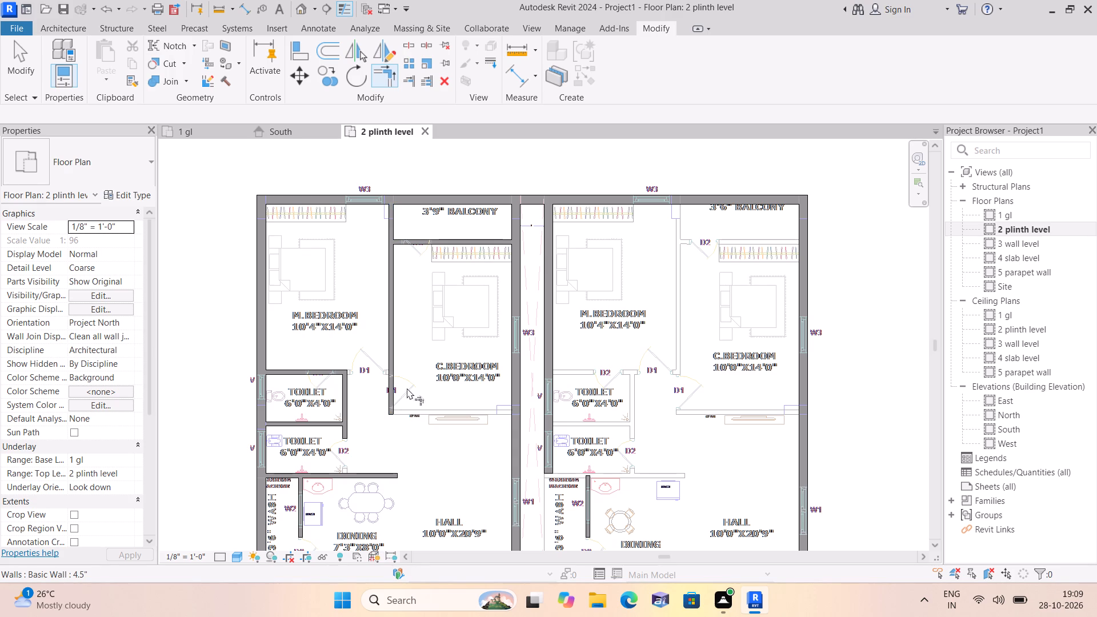
middle_click_drag(413, 373, 398, 307)
left_click(317, 304)
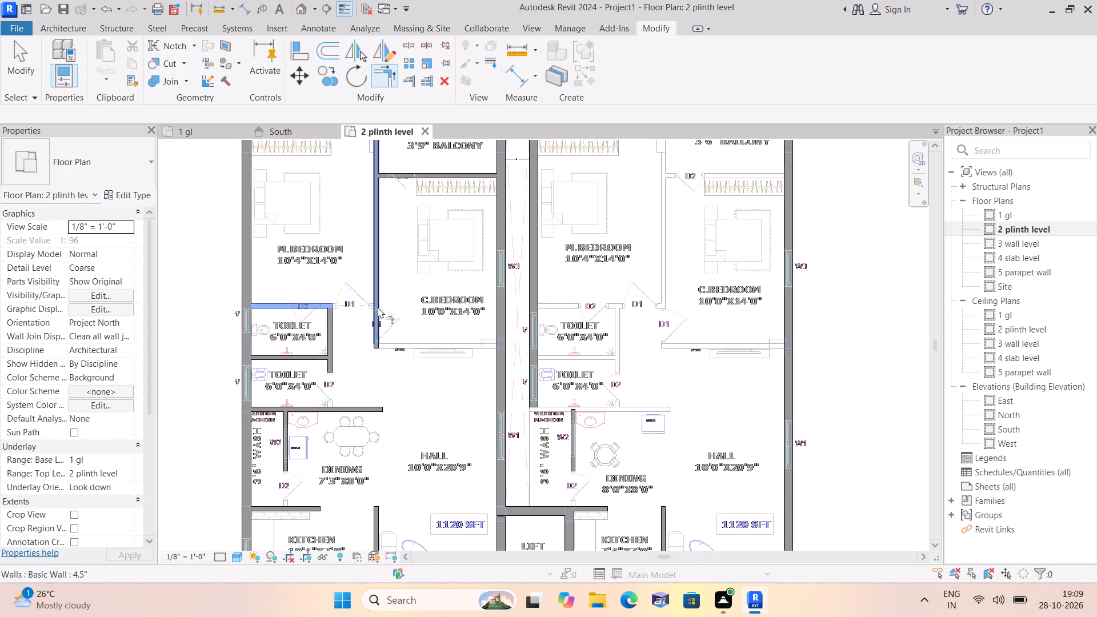
left_click(377, 305)
Trim the northwest toilets' east wall into a corner with the dining area's north wall.
middle_click_drag(395, 307, 389, 253)
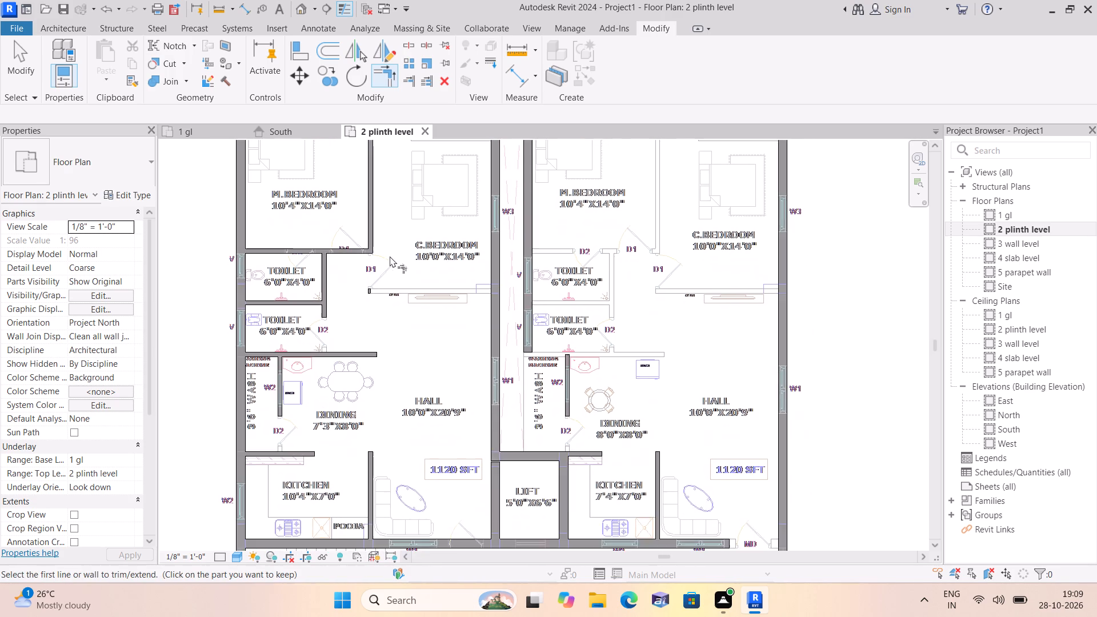
scroll(388, 260, "down", 1)
middle_click_drag(387, 320, 391, 261)
scroll(393, 276, "down", 1)
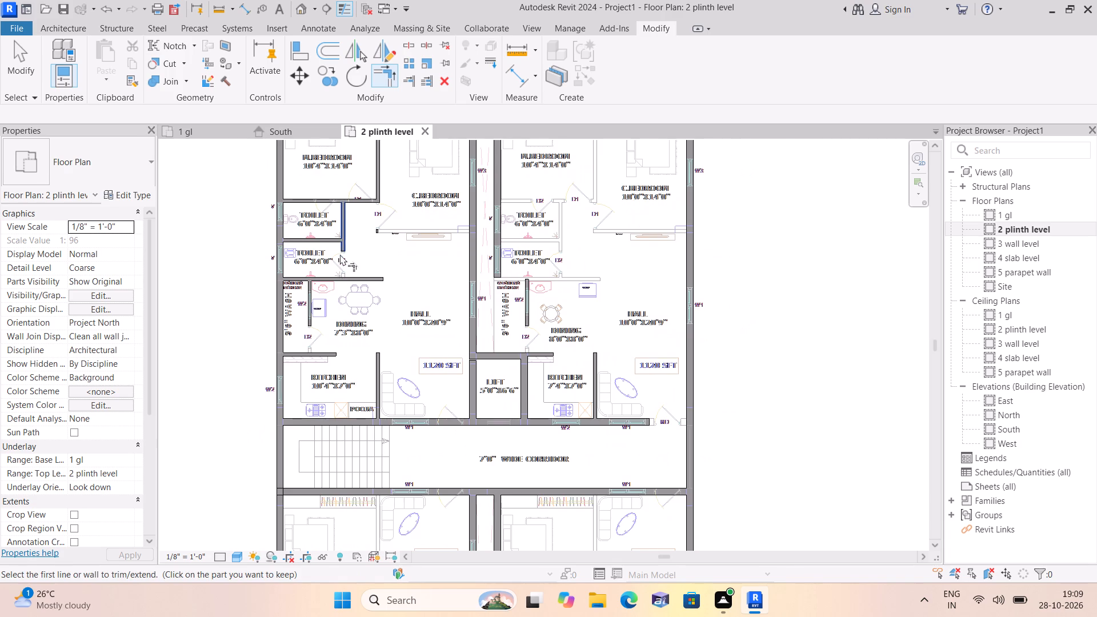
scroll(341, 248, "up", 2)
left_click(343, 246)
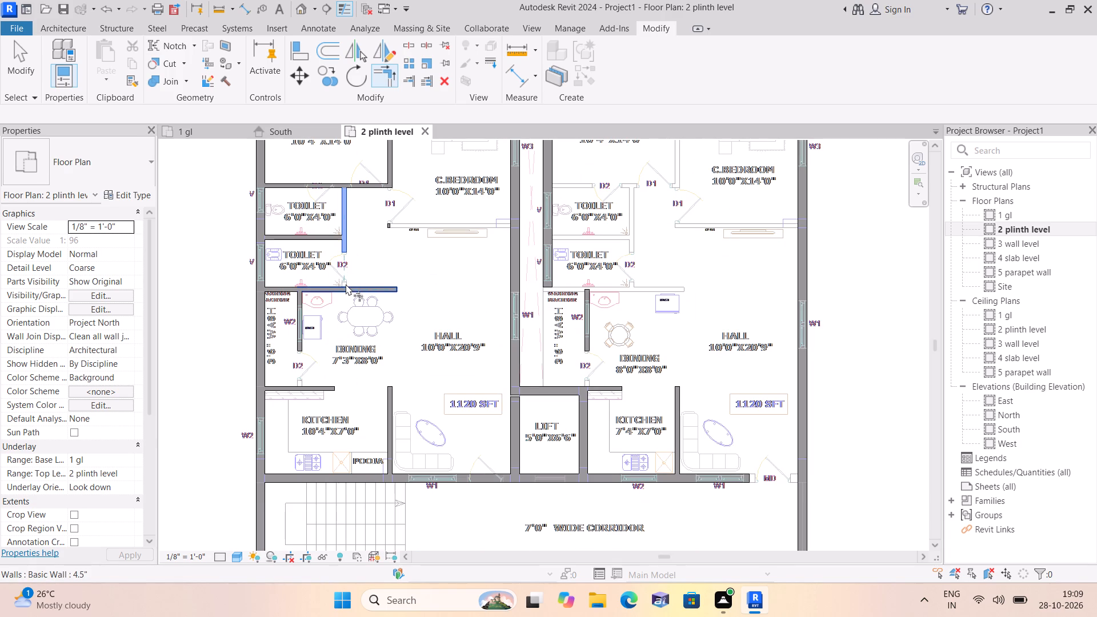
left_click(346, 284)
Trim the northwest wash and dining partition into corners with the dining area's north wall and the kitchen's north wall.
scroll(319, 294, "up", 3)
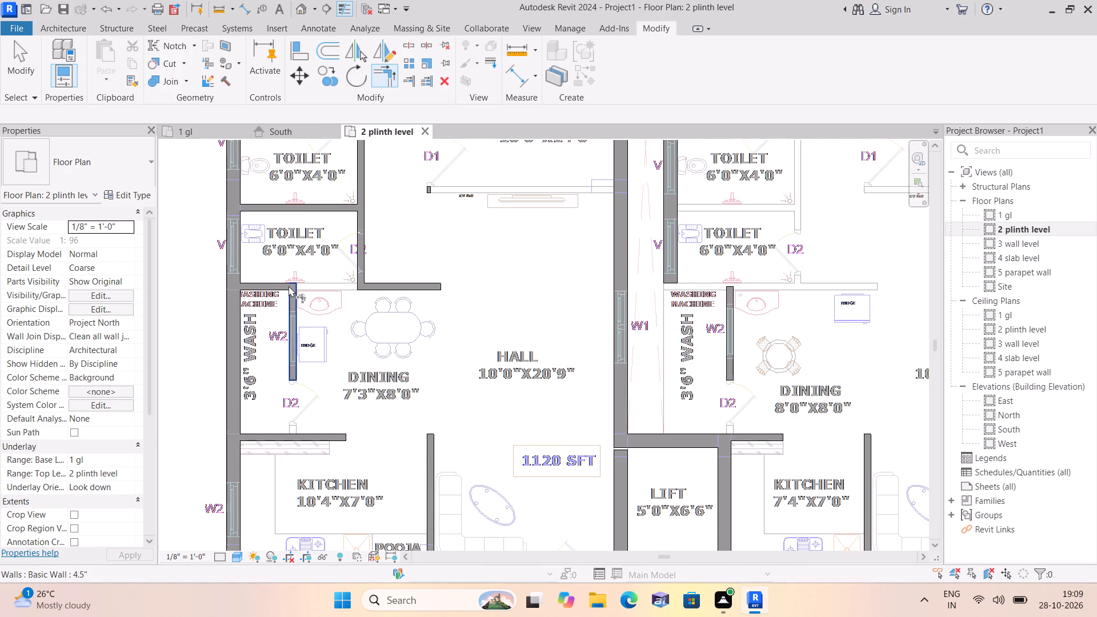
left_click(289, 286)
left_click(358, 286)
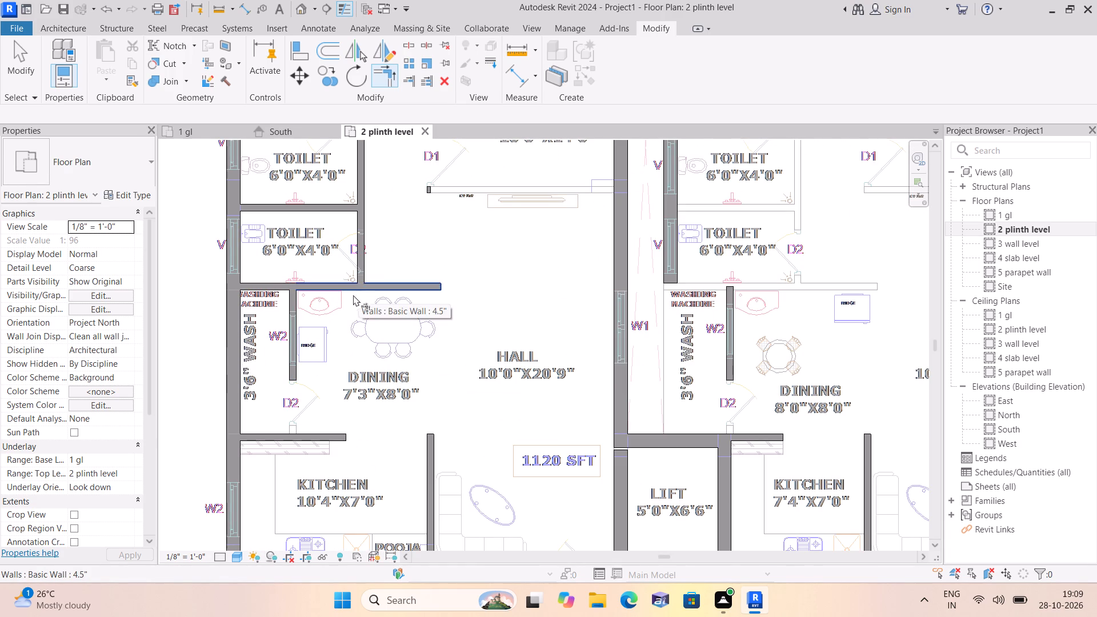
middle_click_drag(354, 304, 354, 232)
scroll(353, 290, "down", 2)
scroll(317, 328, "up", 1)
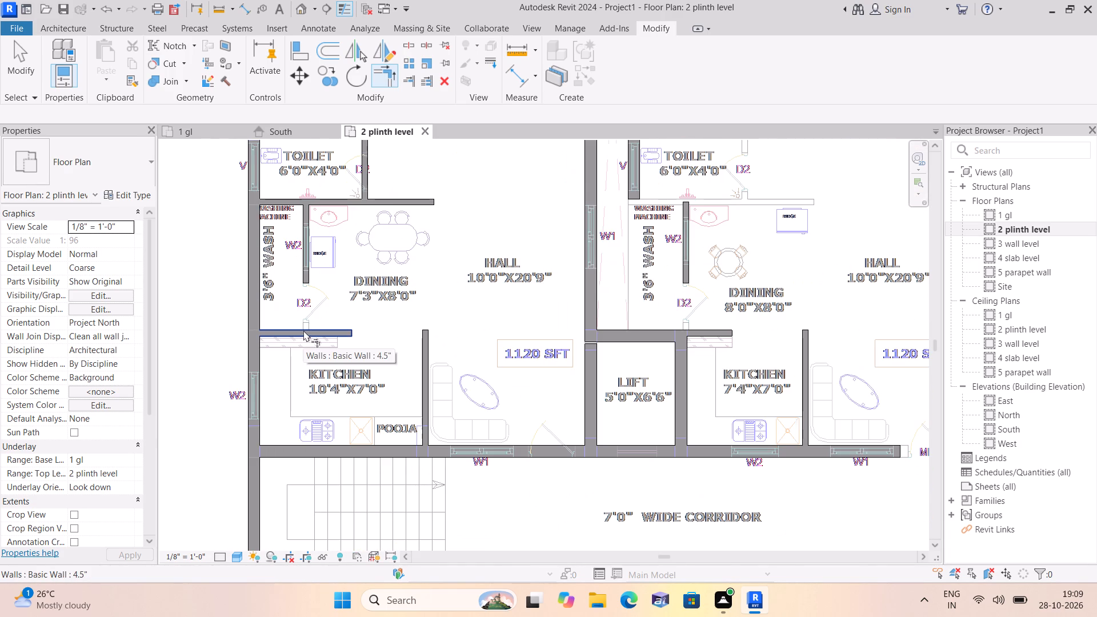
left_click(305, 330)
left_click(306, 274)
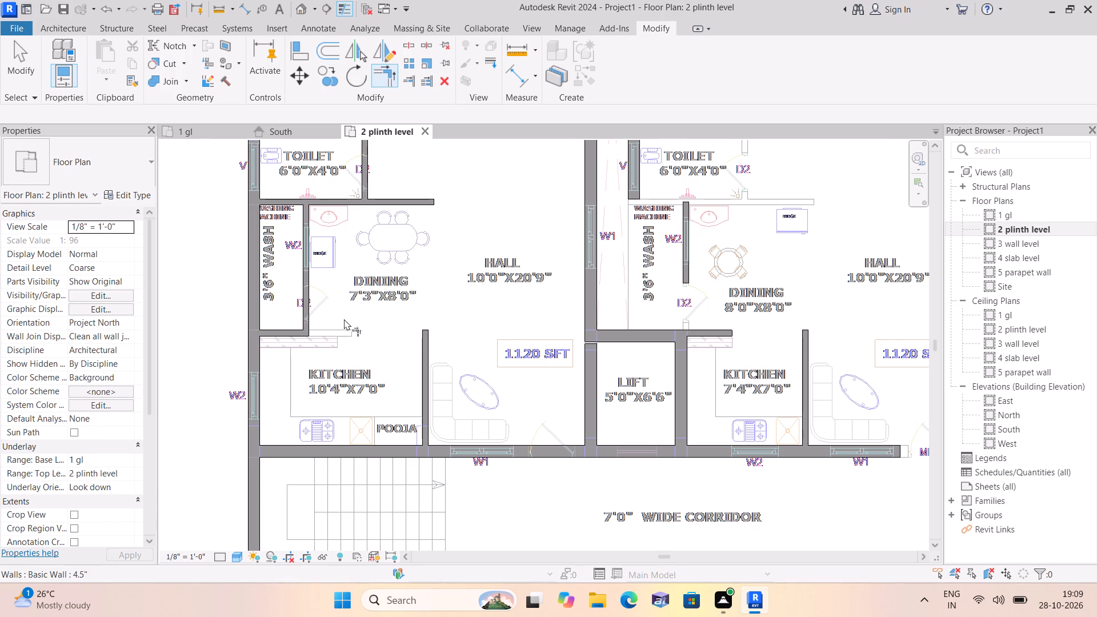
Trim the northeast flat's wash and dining partition into a corner with the kitchen's north wall.
middle_click_drag(343, 319, 330, 242)
scroll(323, 274, "down", 2)
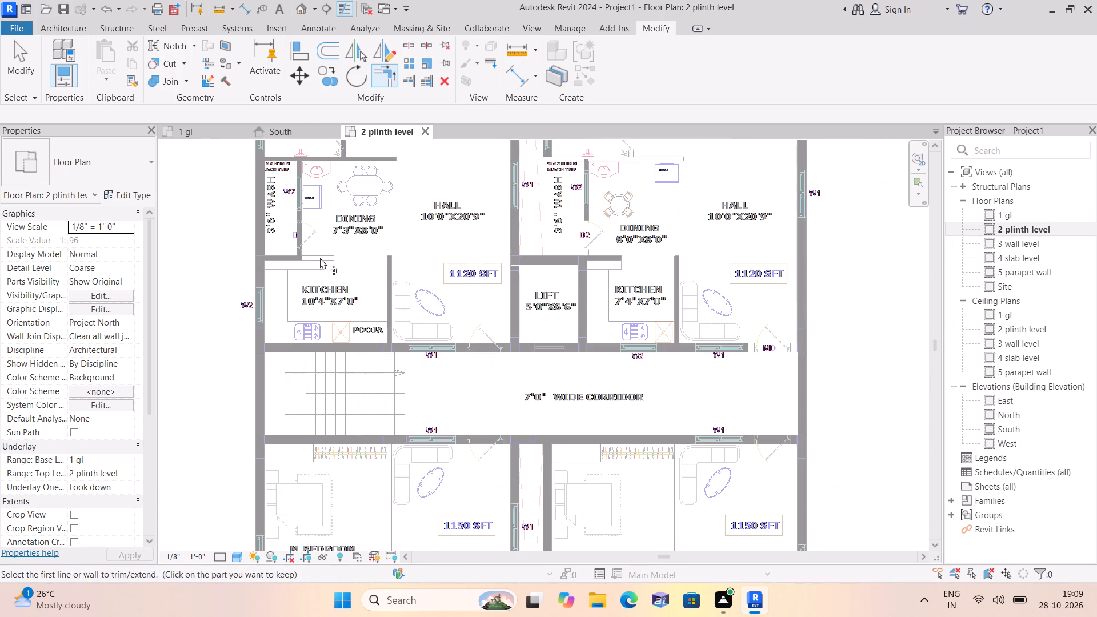
scroll(337, 257, "down", 1)
middle_click_drag(341, 254, 333, 288)
scroll(337, 270, "down", 2)
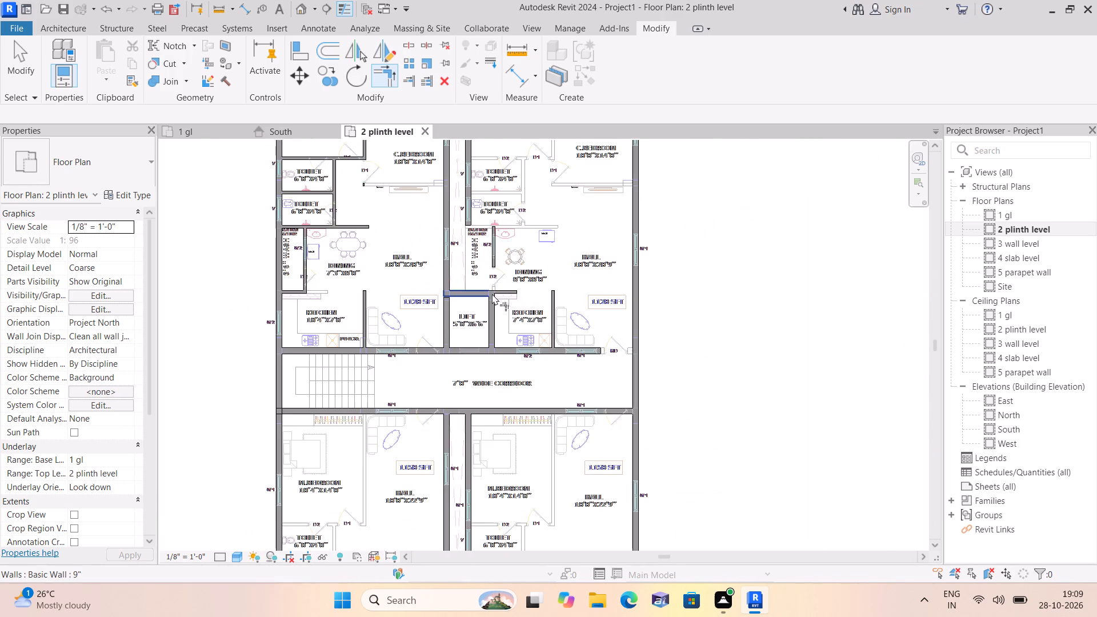
scroll(492, 294, "up", 3)
left_click(498, 288)
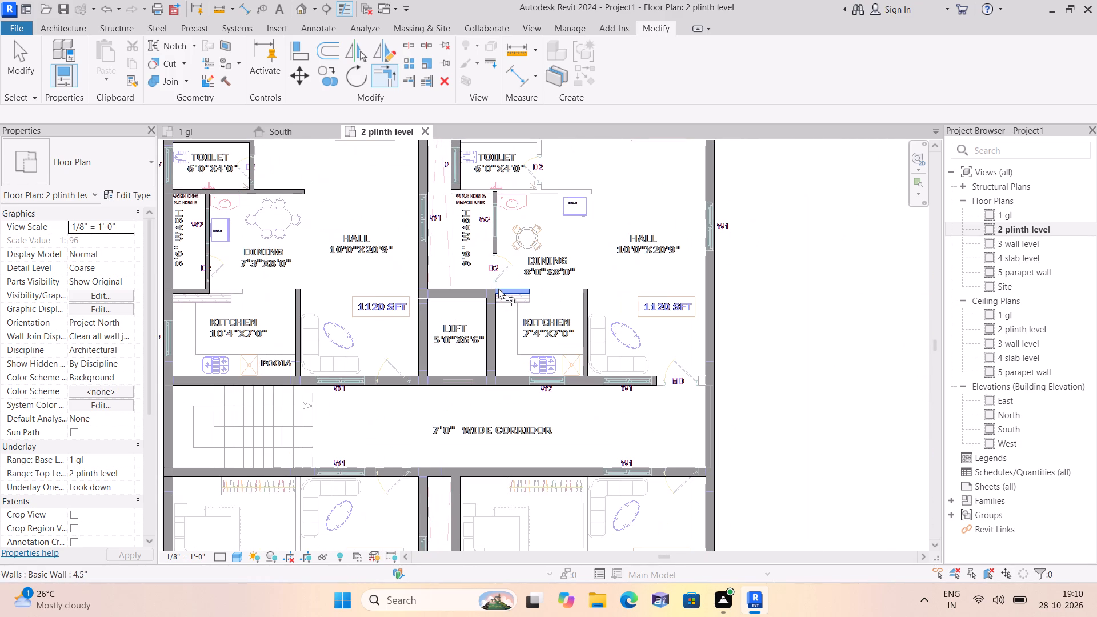
left_click(496, 254)
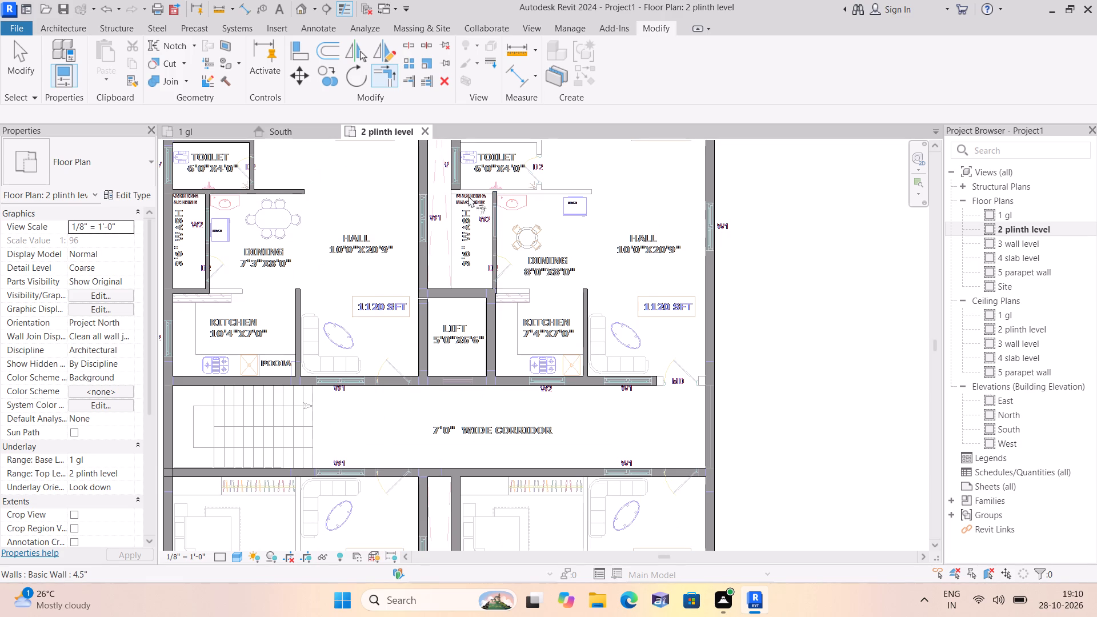
scroll(455, 182, "down", 1)
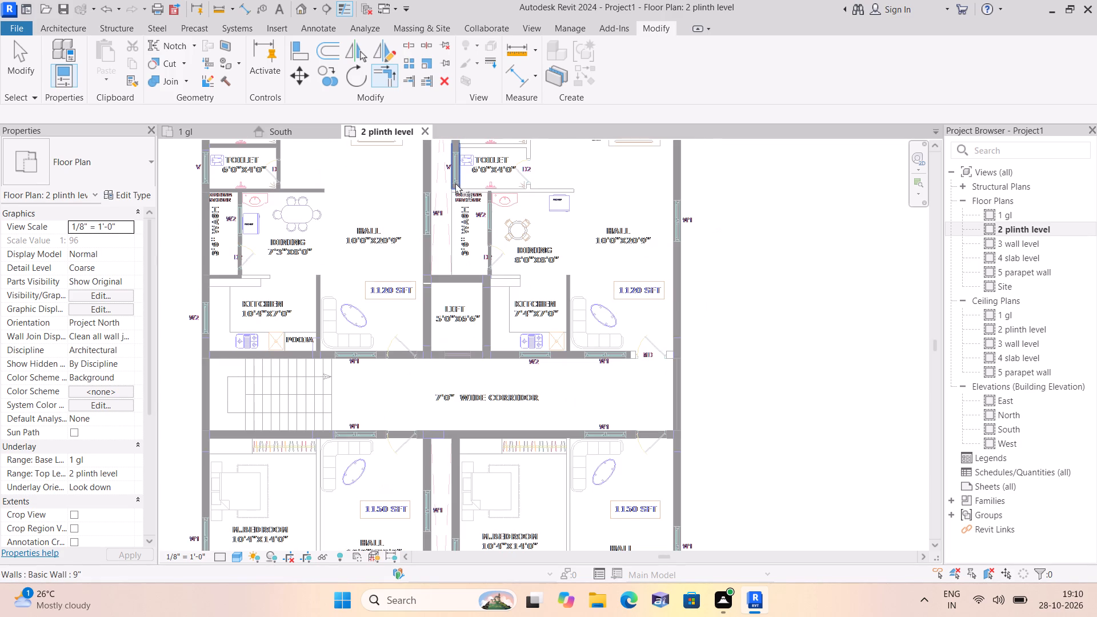
middle_click_drag(455, 192, 472, 278)
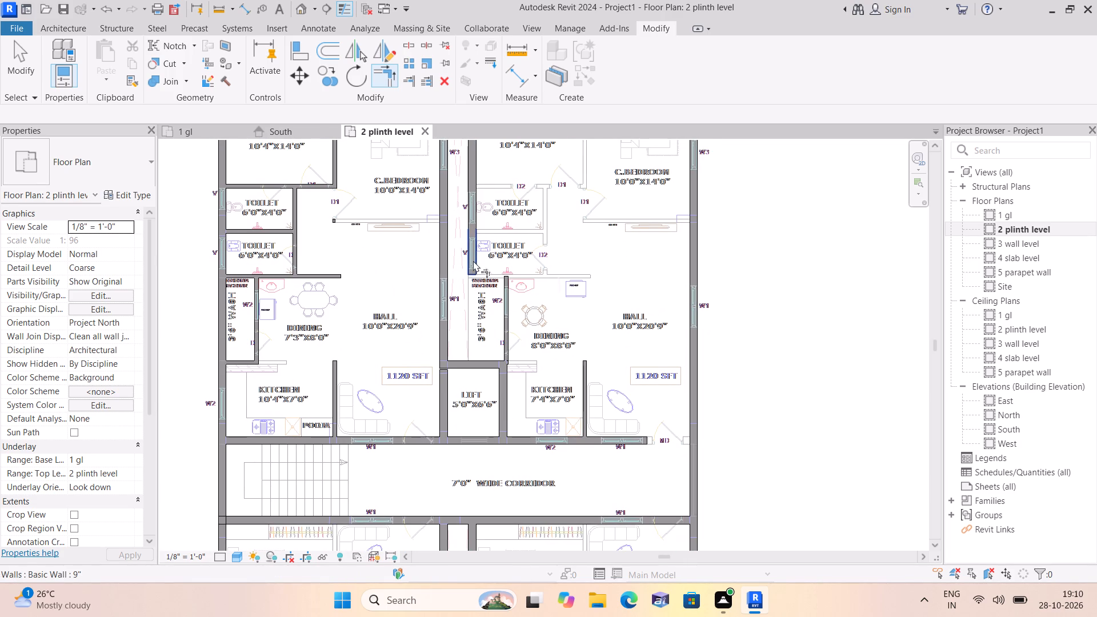
middle_click_drag(501, 294, 433, 242)
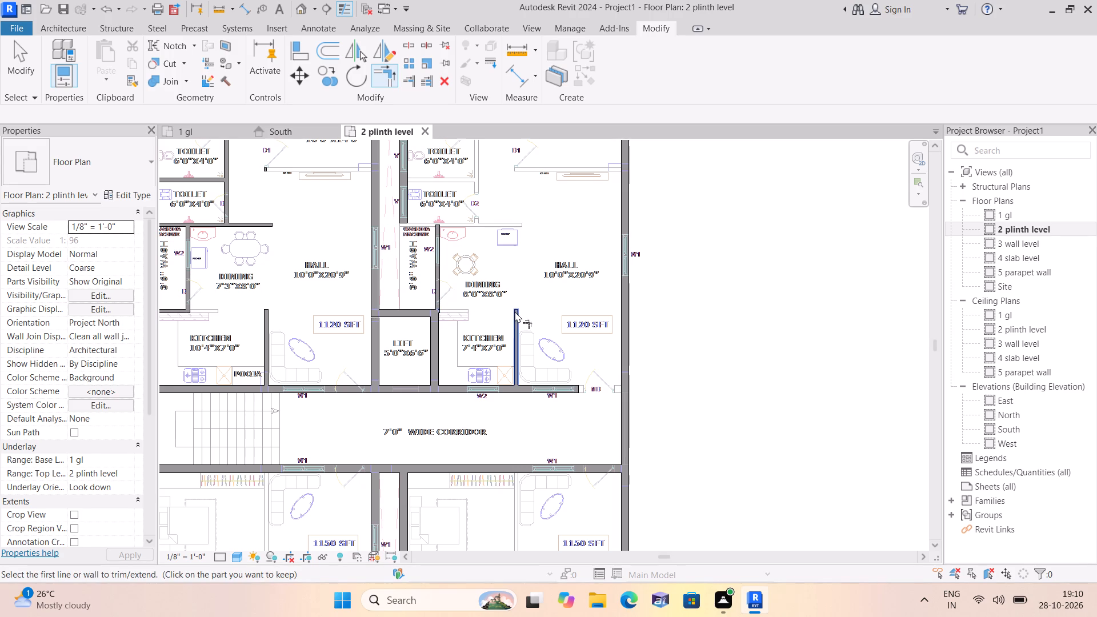
scroll(515, 307, "down", 2)
middle_click_drag(518, 284, 558, 409)
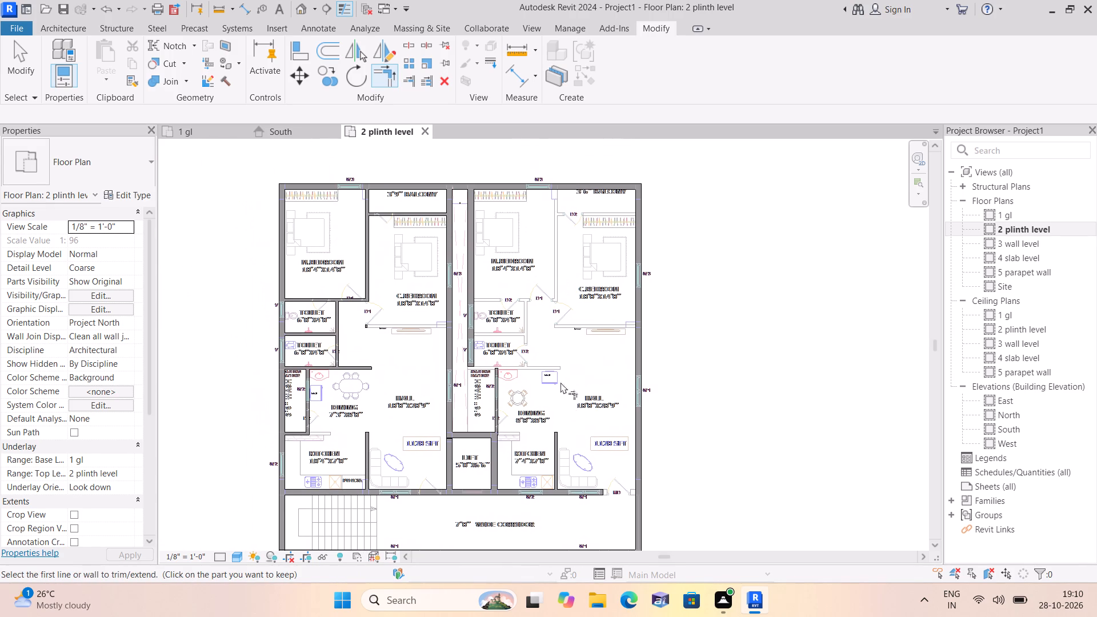
key("Escape")
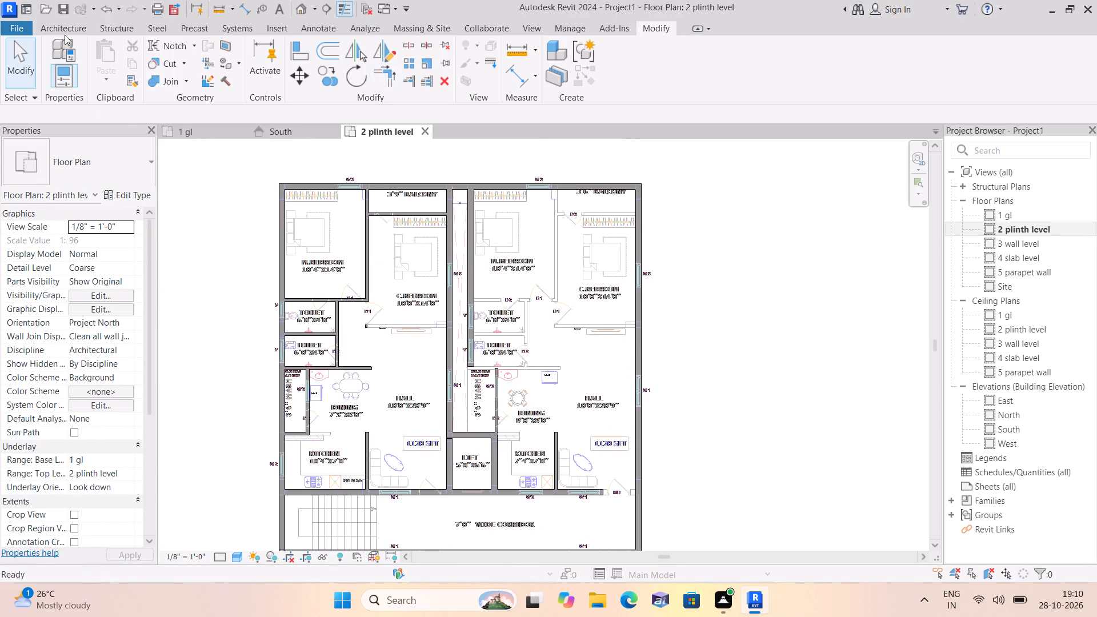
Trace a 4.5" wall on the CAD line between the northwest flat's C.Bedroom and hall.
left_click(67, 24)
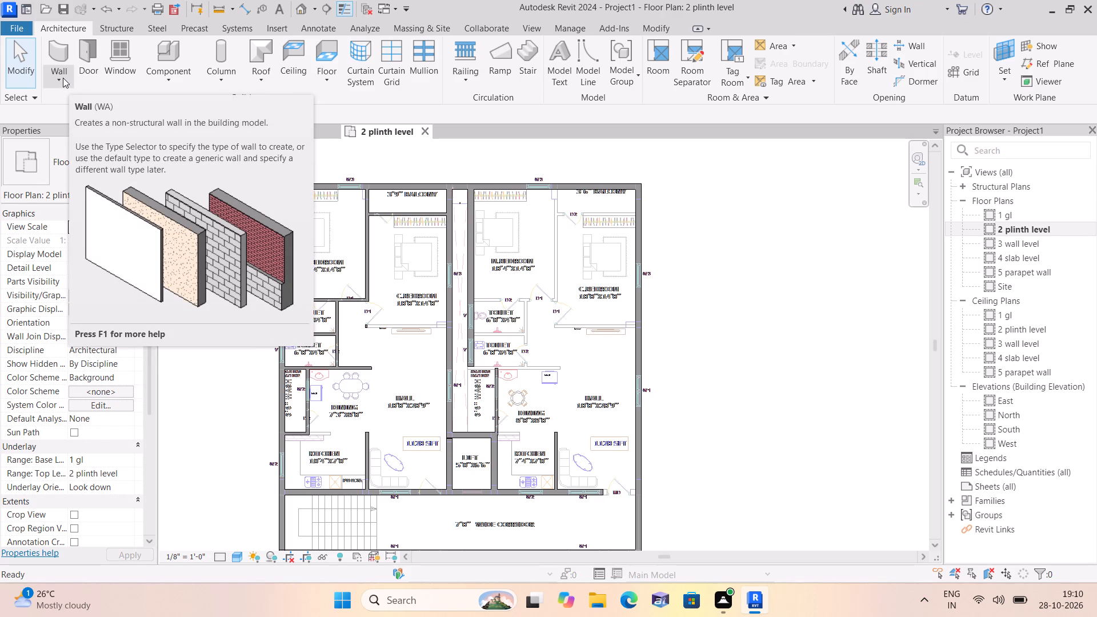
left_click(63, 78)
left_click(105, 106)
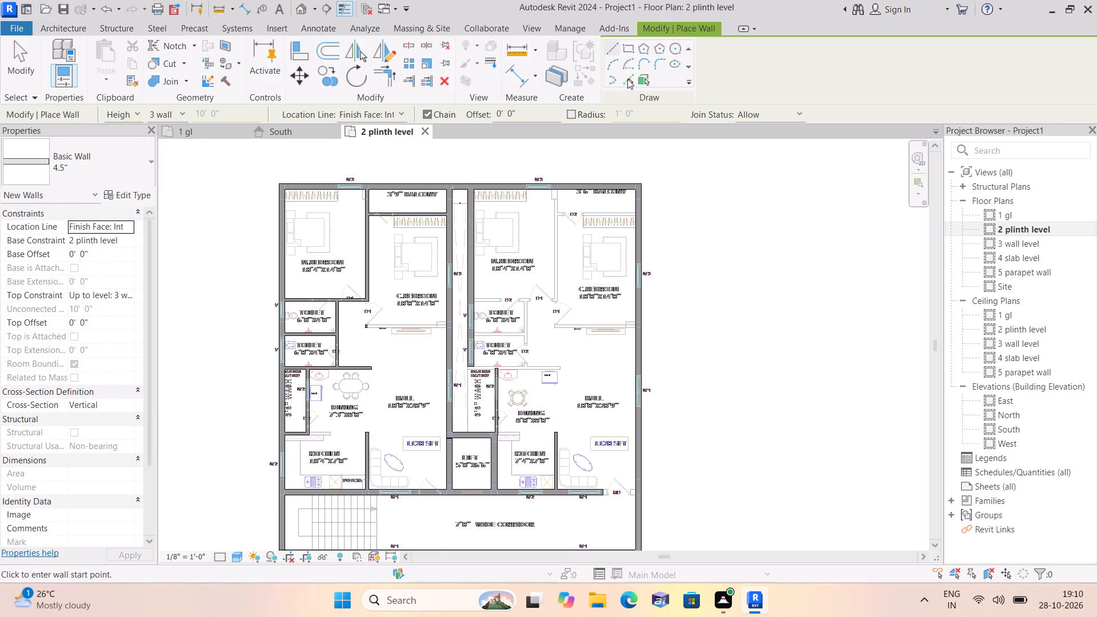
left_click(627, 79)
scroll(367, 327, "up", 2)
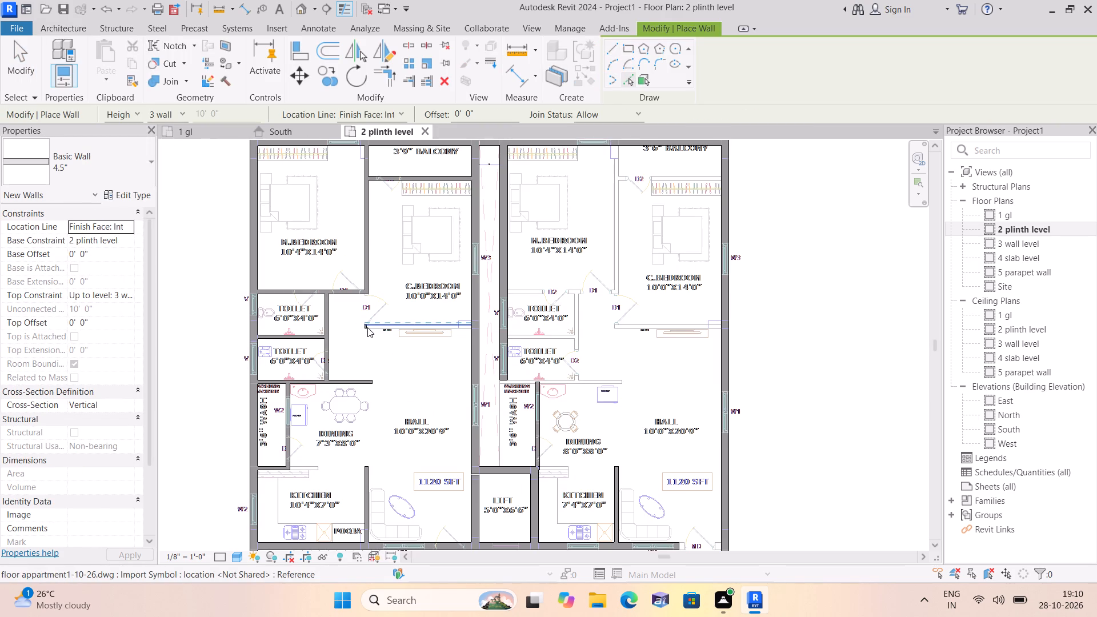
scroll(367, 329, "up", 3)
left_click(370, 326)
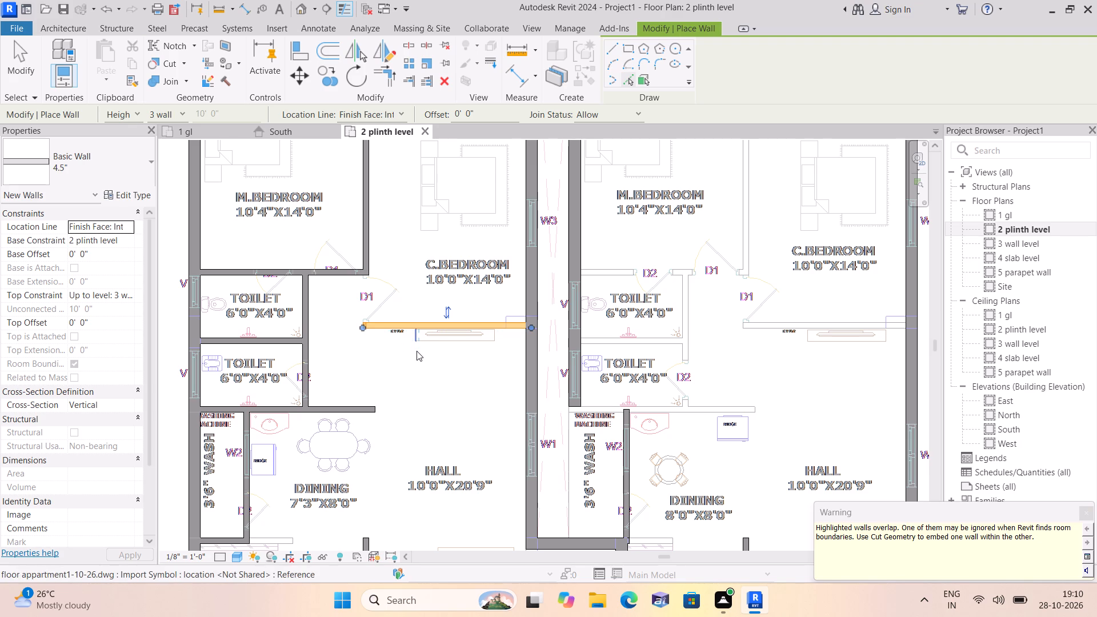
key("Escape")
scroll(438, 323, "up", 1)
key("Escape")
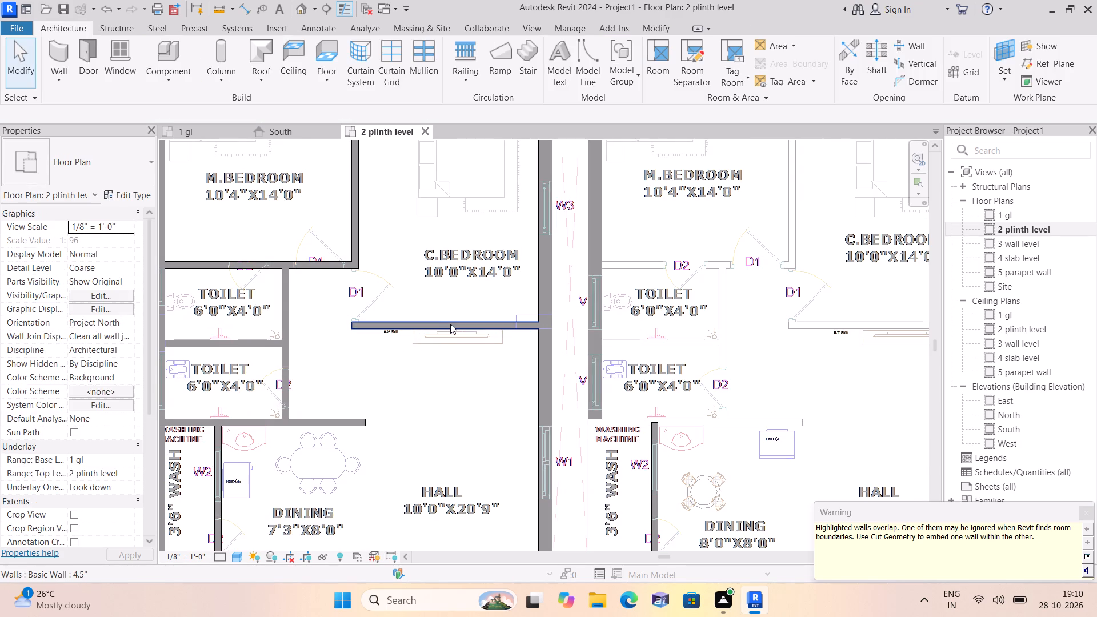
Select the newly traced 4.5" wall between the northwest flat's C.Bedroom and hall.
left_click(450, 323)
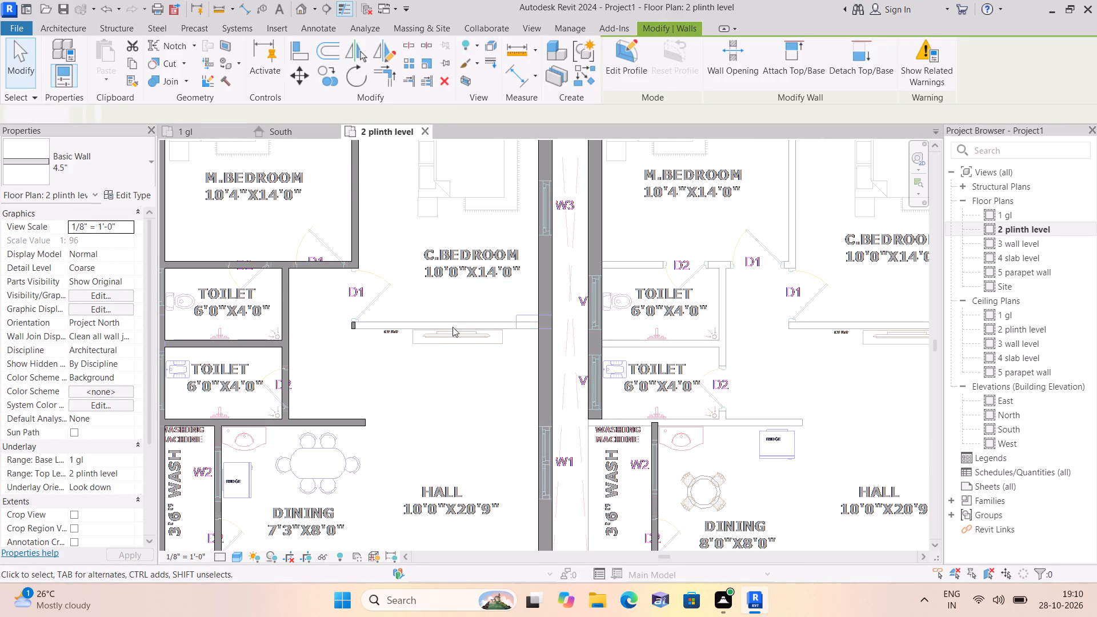
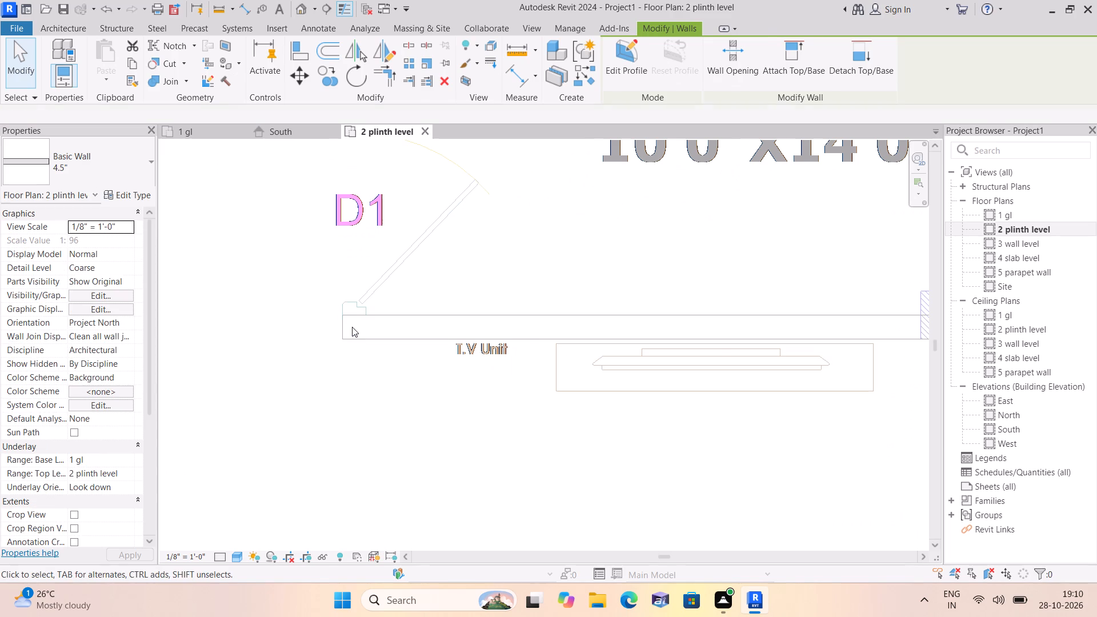
Trace a 4.5" wall on the CAD line between the northwest flat's C.Bedroom and hall.
scroll(352, 327, "down", 3)
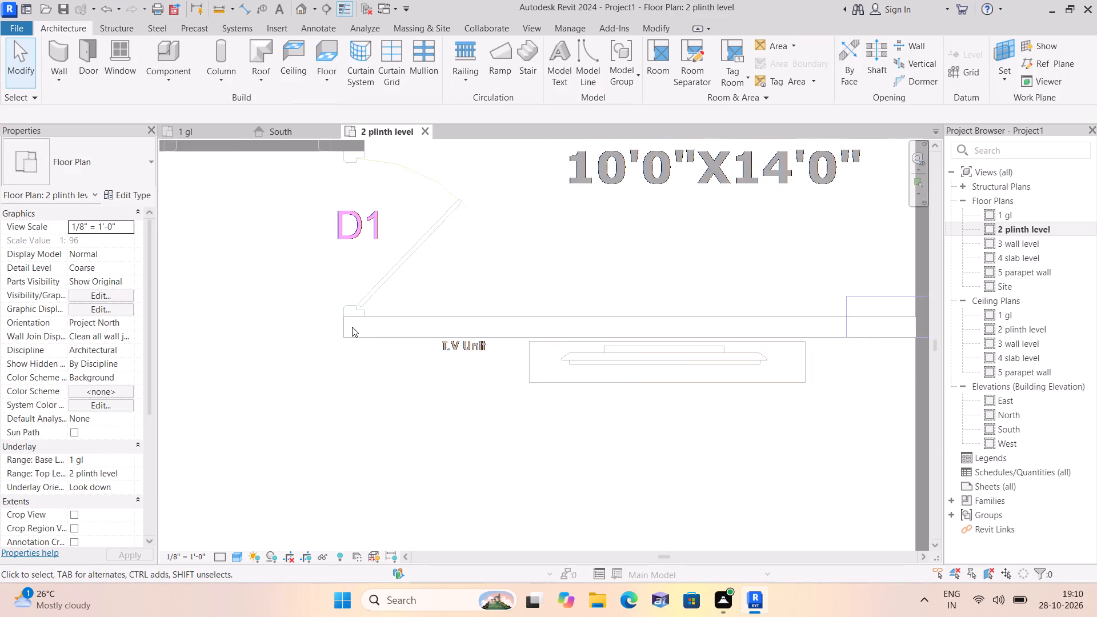
scroll(352, 327, "down", 6)
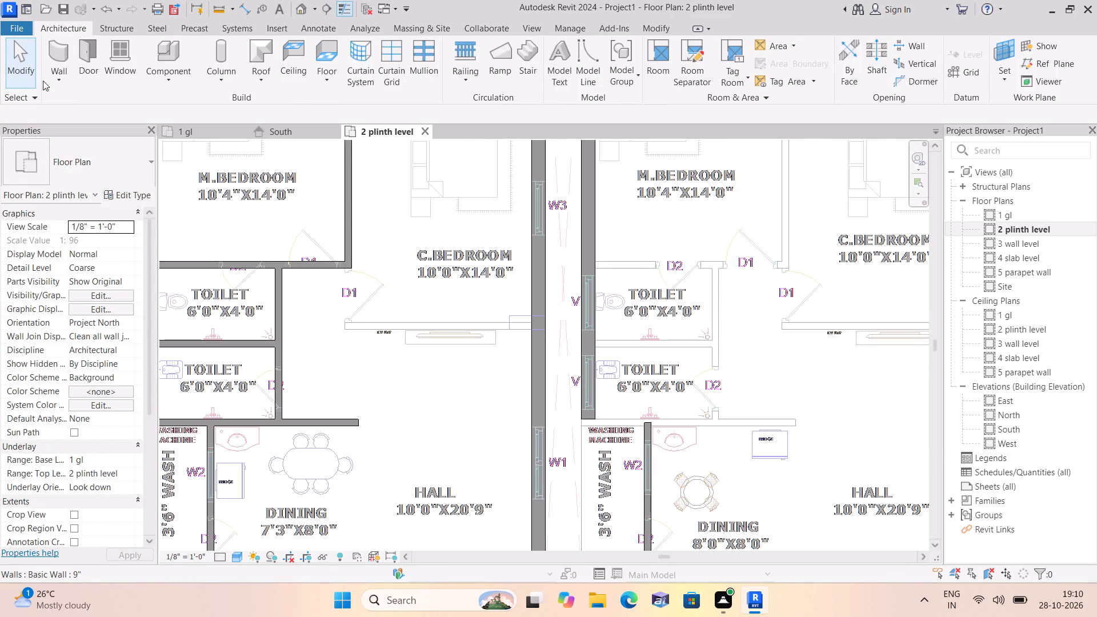
left_click(62, 79)
left_click(108, 108)
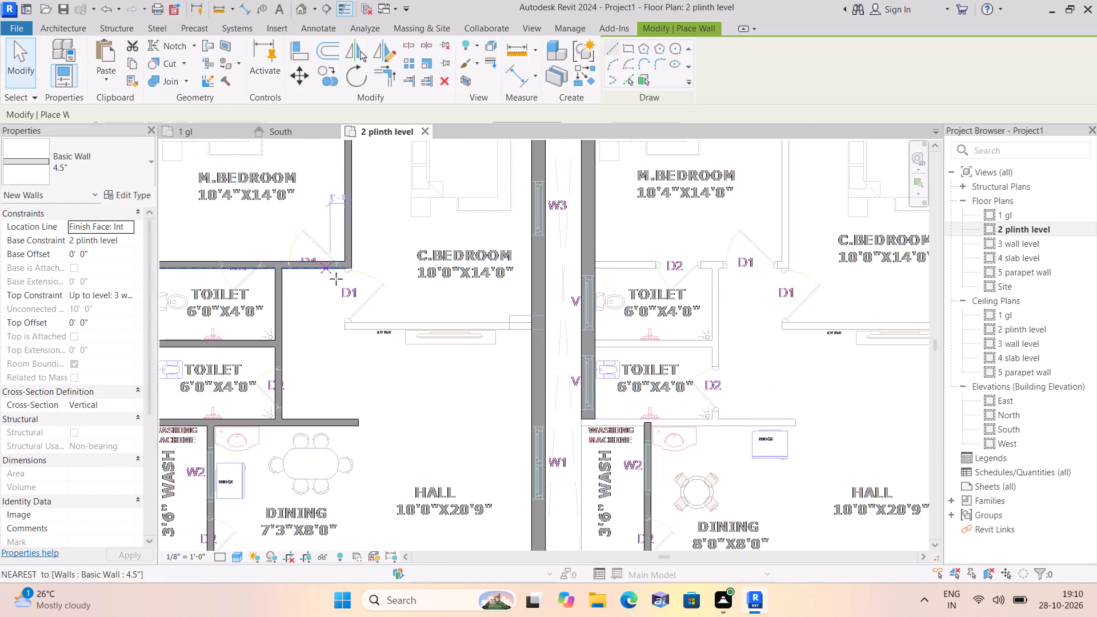
scroll(376, 324, "up", 1)
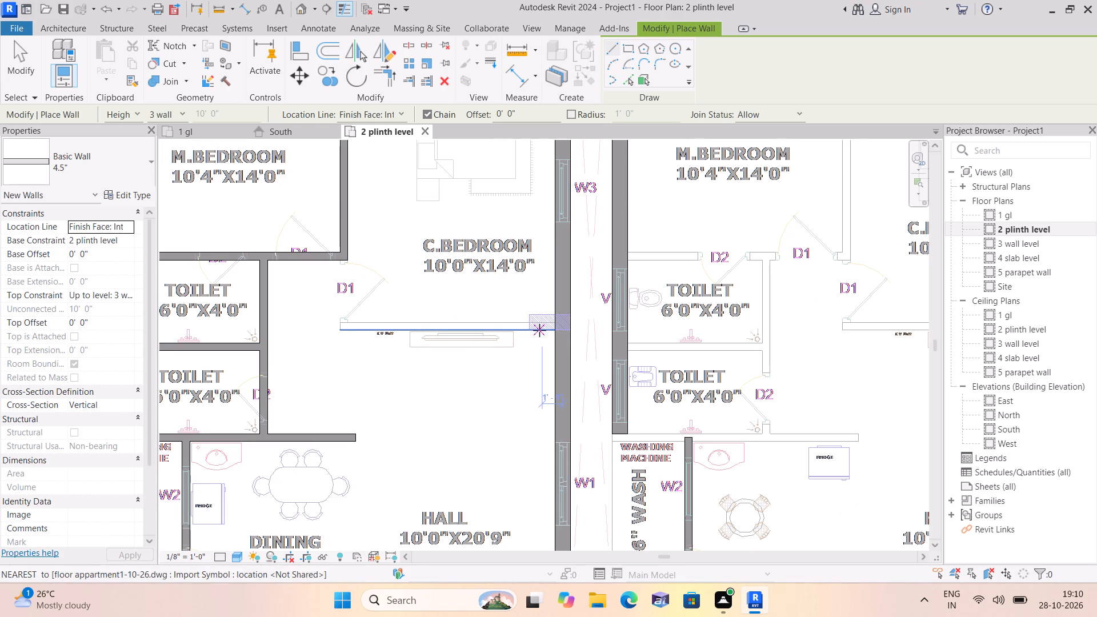
left_click(628, 77)
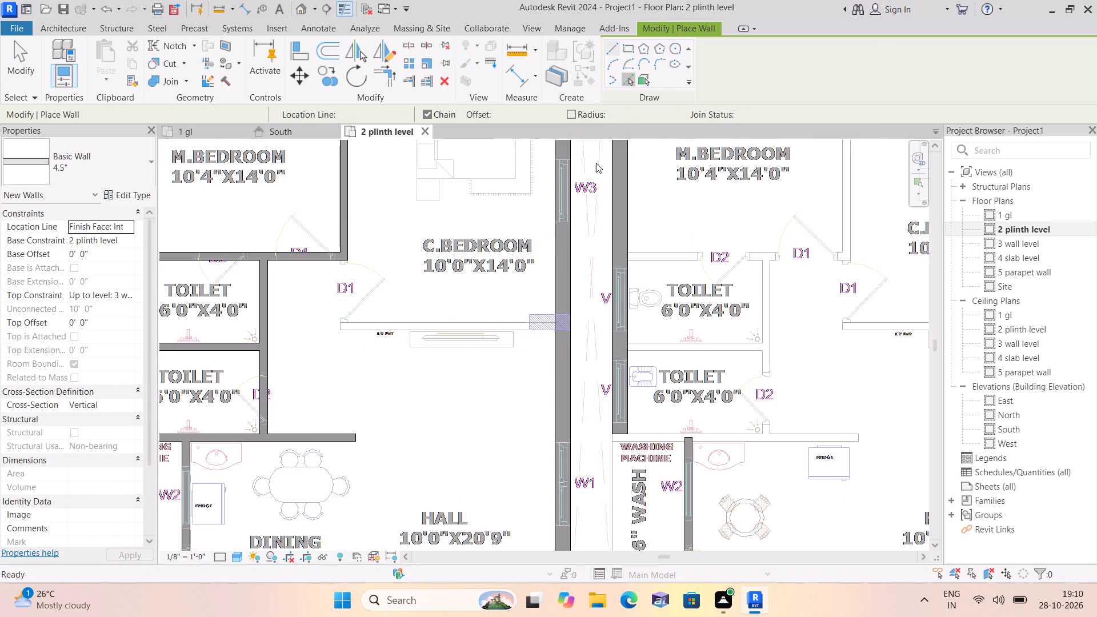
left_click(522, 329)
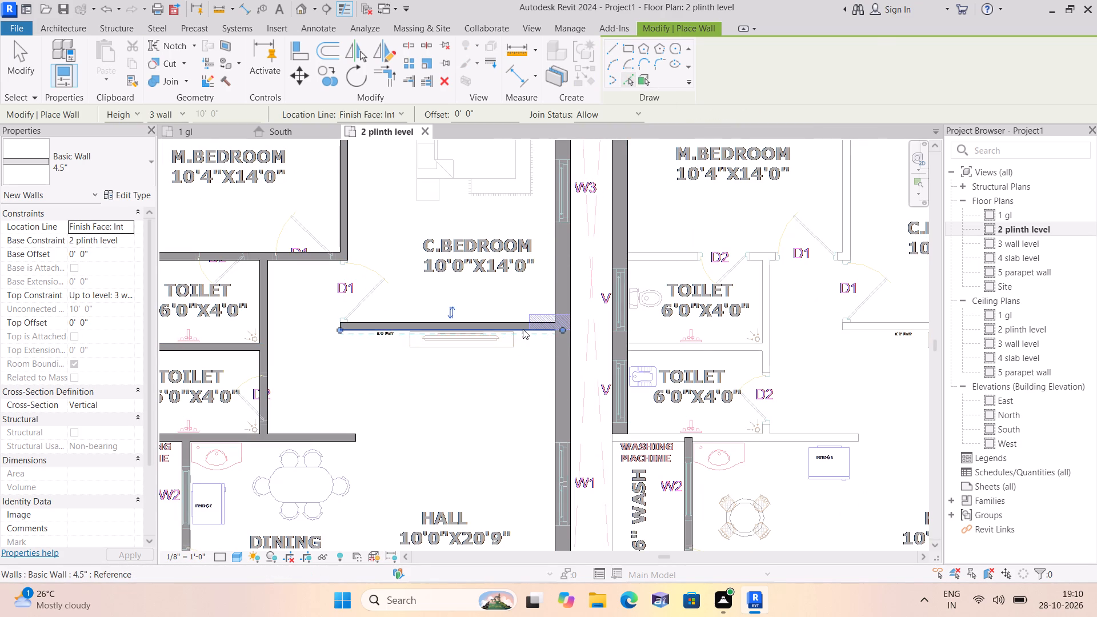
Trace the northeast flat's 4.5" walls between M.Bedroom and C.Bedroom and along the west and south sides of the 3'6" balcony.
scroll(523, 329, "down", 6)
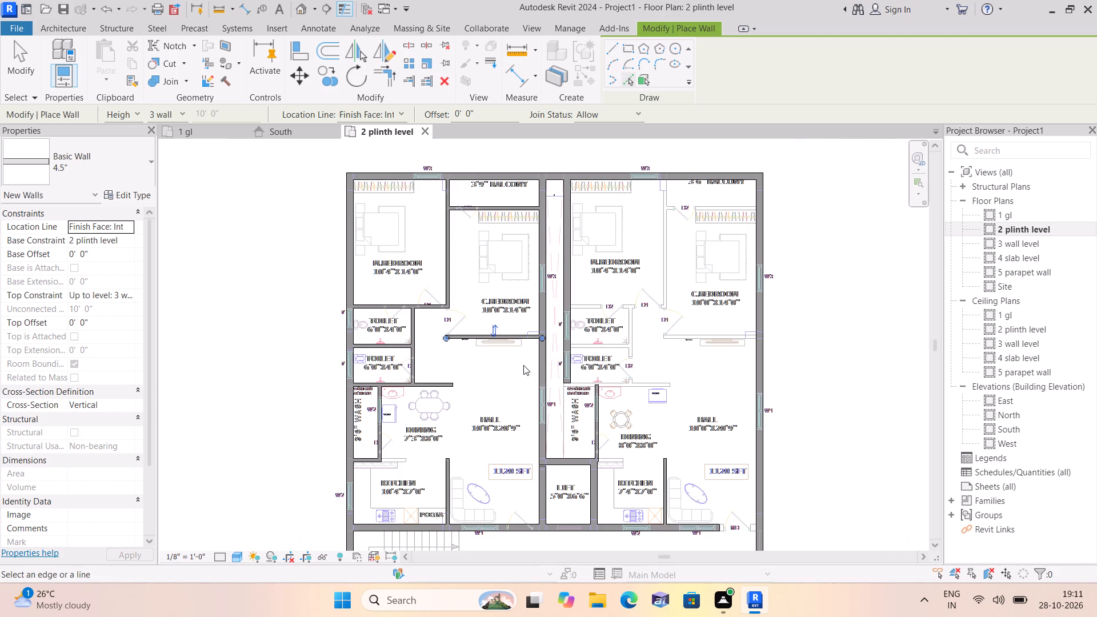
scroll(695, 311, "up", 2)
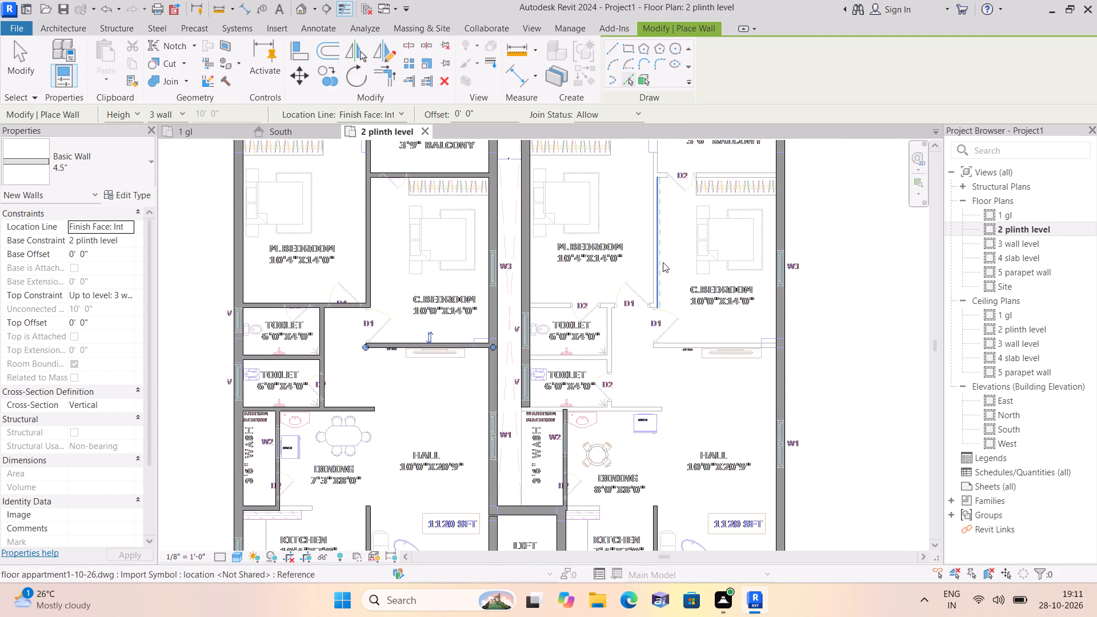
left_click(654, 238)
middle_click_drag(650, 239, 594, 350)
scroll(646, 284, "up", 1)
left_click(648, 287)
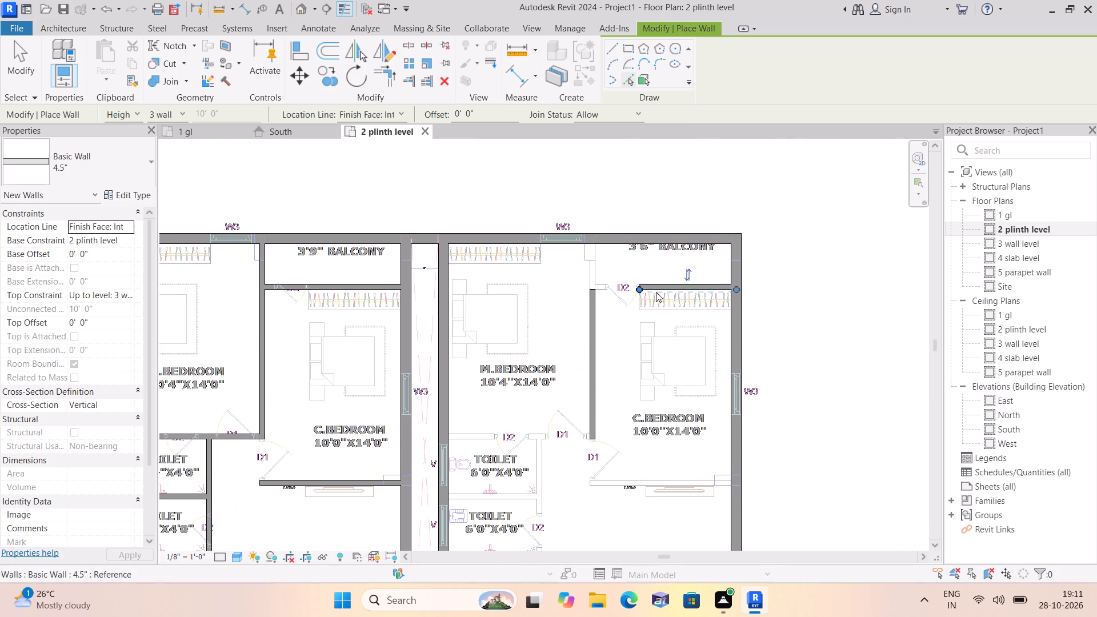
middle_click_drag(668, 401, 676, 390)
scroll(599, 258, "up", 1)
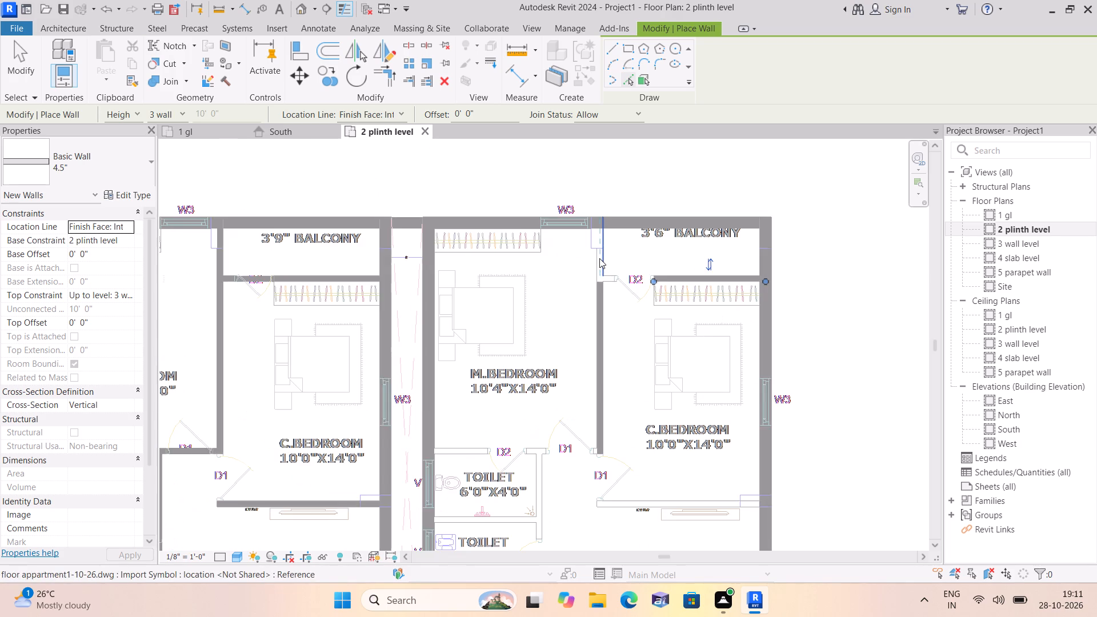
left_click(599, 258)
scroll(611, 277, "up", 2)
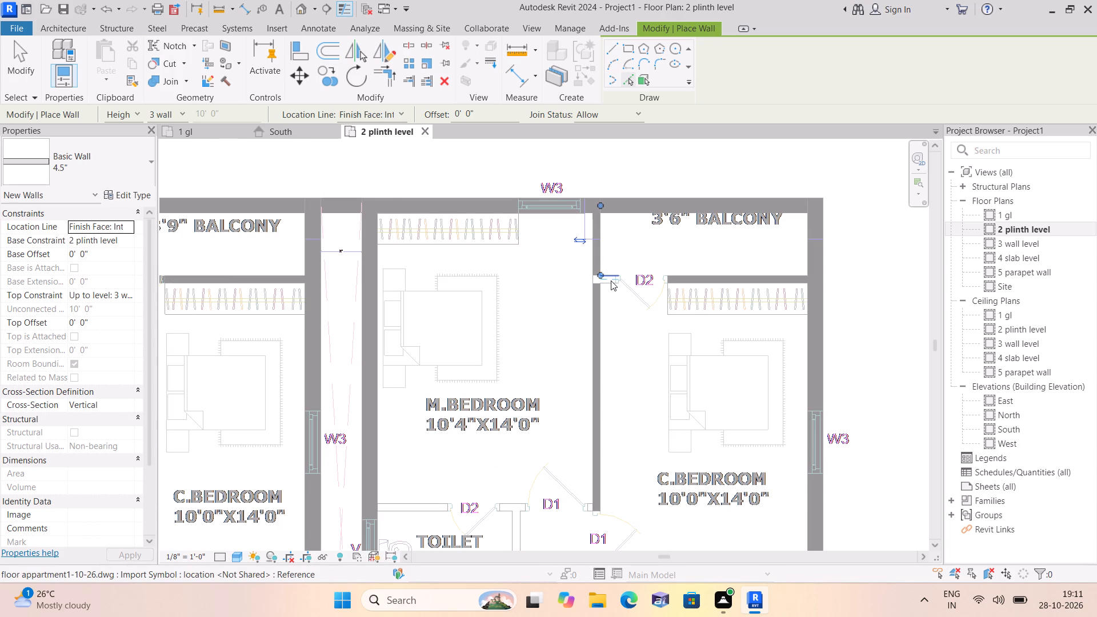
left_click(611, 281)
Trace the northeast flat's 4.5" toilet walls: the M.Bedroom side, the upper toilet's east side, and the partition between both toilets.
middle_click_drag(629, 330, 607, 259)
scroll(622, 320, "down", 2)
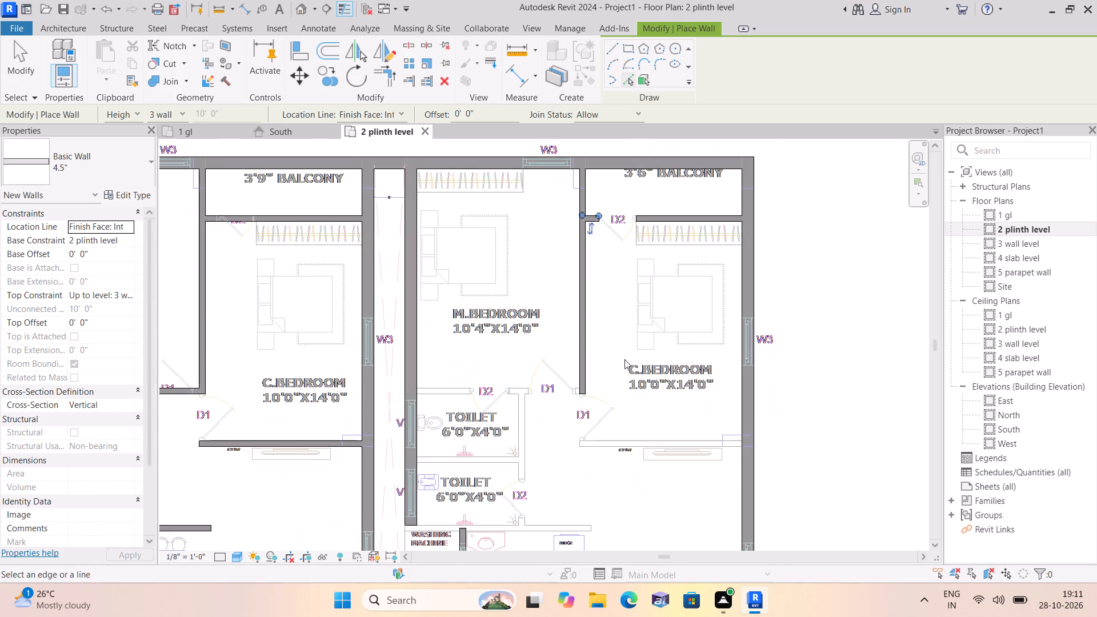
middle_click_drag(614, 381, 639, 267)
scroll(475, 277, "up", 1)
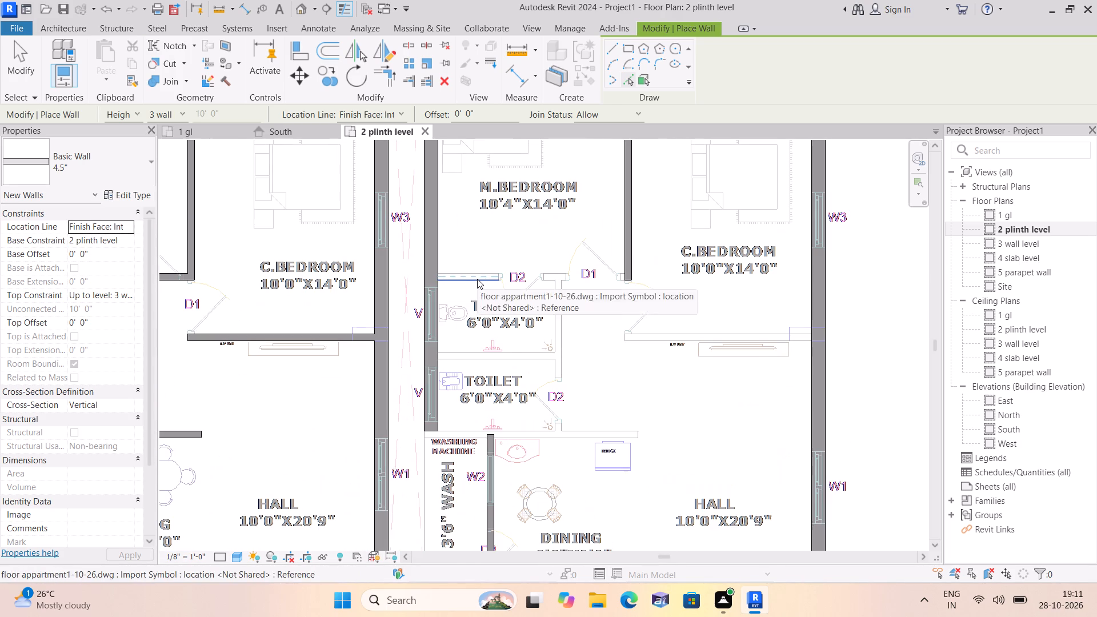
left_click(477, 279)
left_click(557, 310)
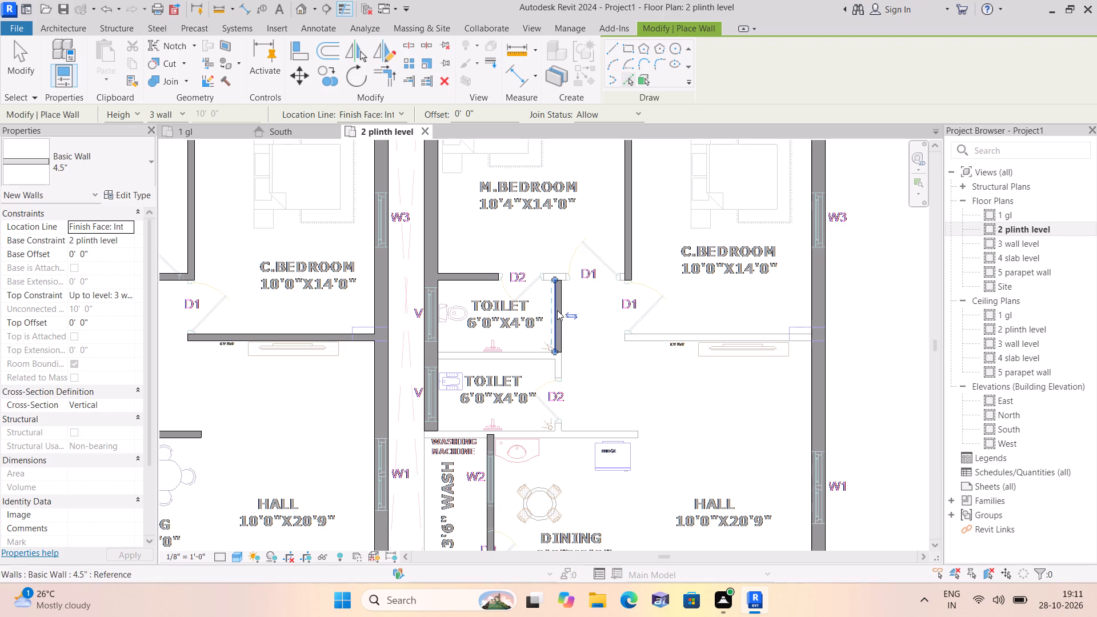
left_click(539, 358)
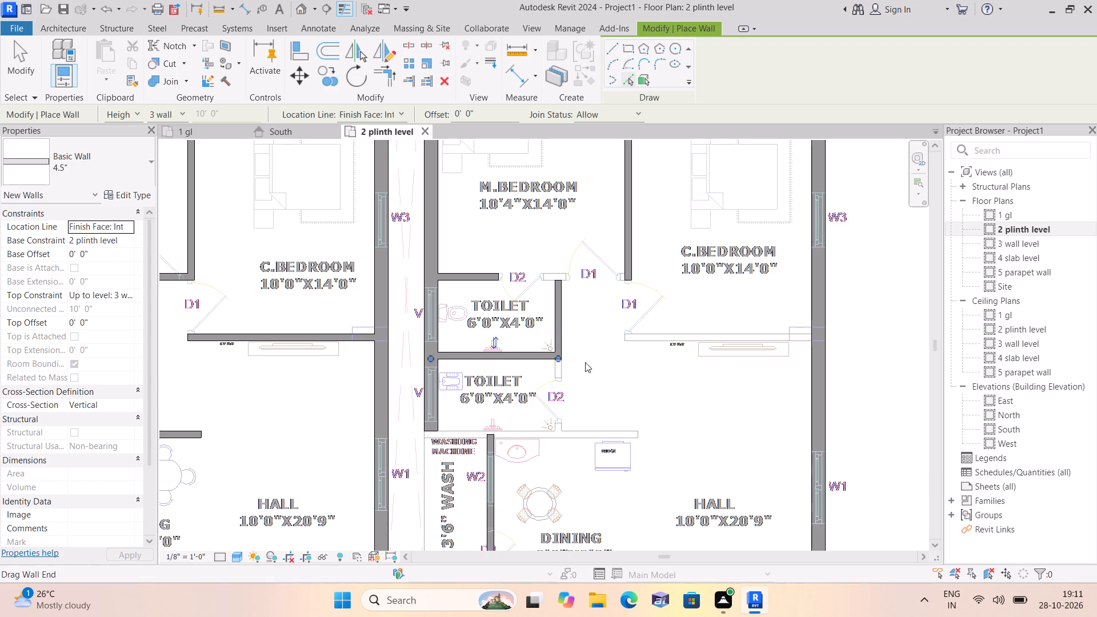
Trace 4.5" walls along the north sides of the northeast flat's dining and wash areas and between its C.Bedroom and hall.
middle_click_drag(598, 363, 572, 311)
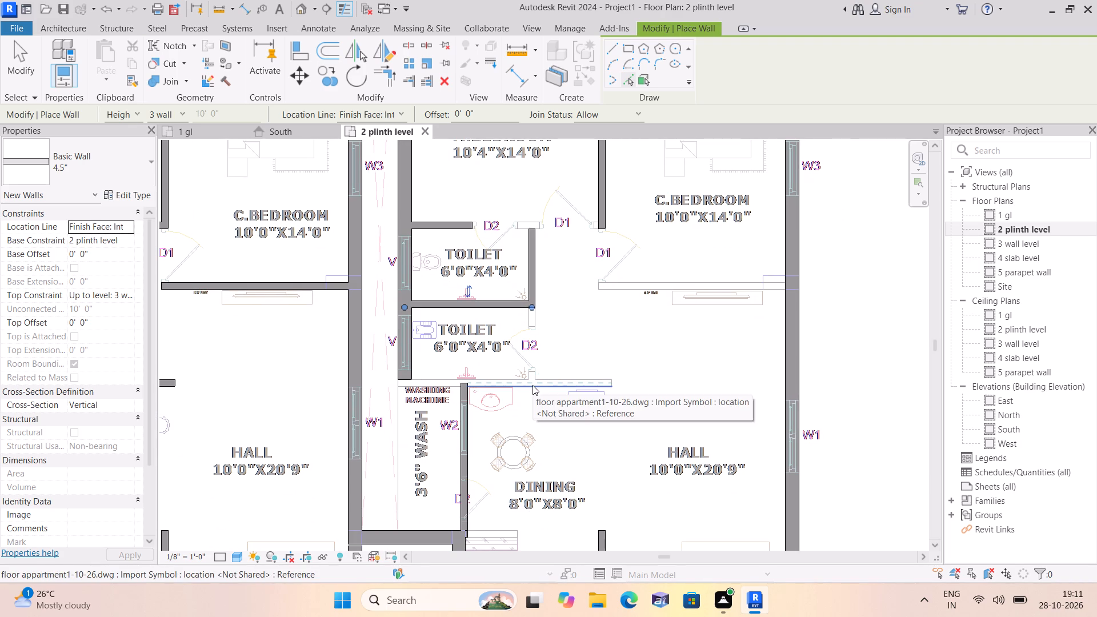
left_click(533, 385)
left_click(441, 382)
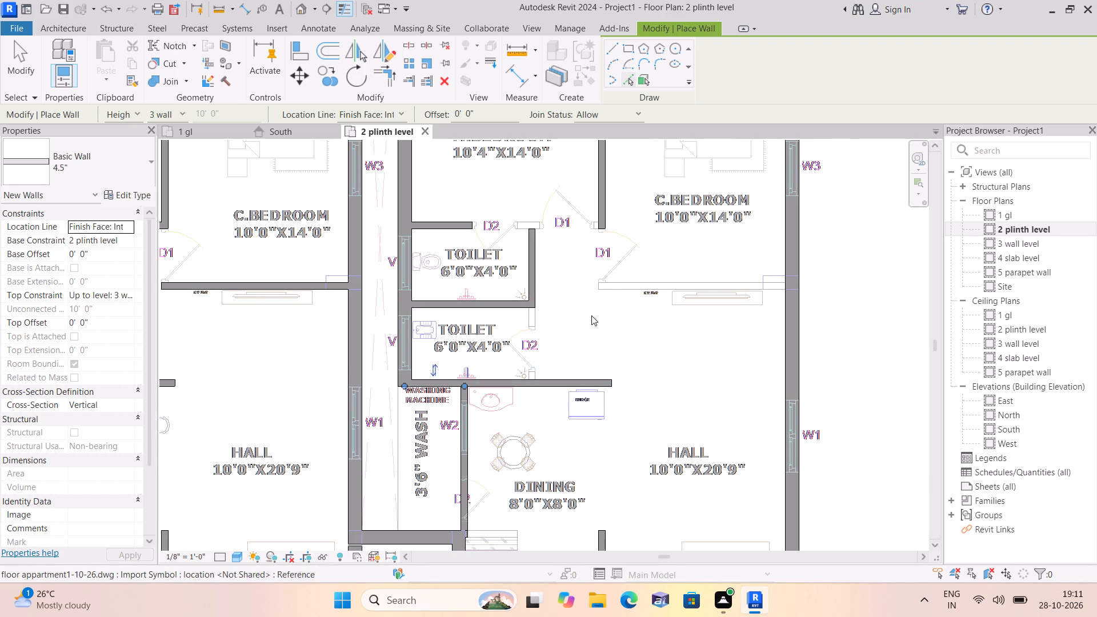
left_click(634, 285)
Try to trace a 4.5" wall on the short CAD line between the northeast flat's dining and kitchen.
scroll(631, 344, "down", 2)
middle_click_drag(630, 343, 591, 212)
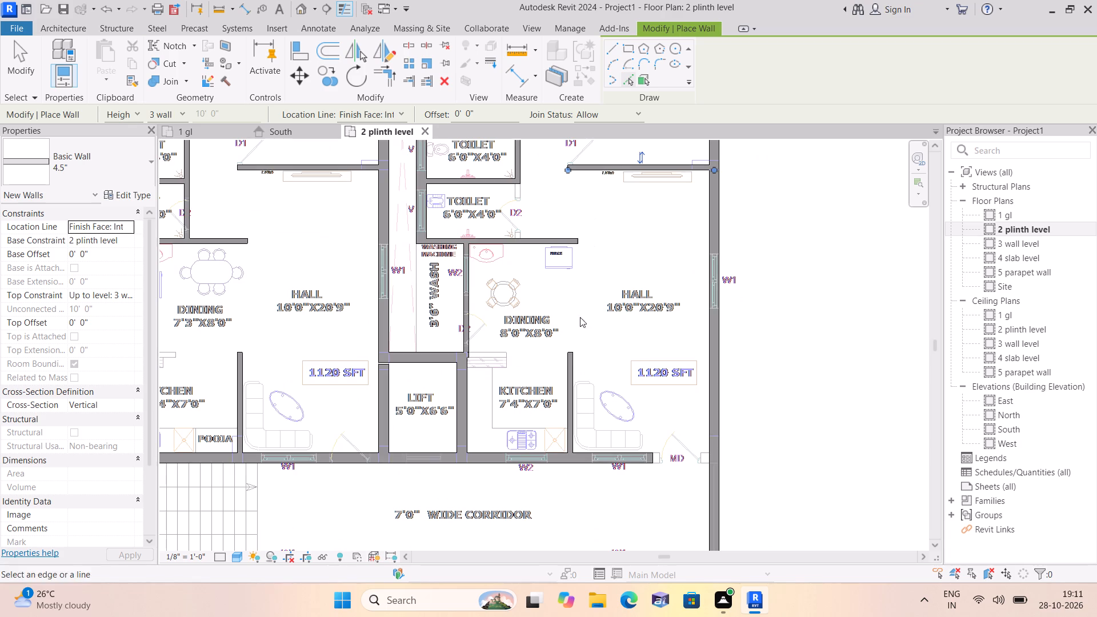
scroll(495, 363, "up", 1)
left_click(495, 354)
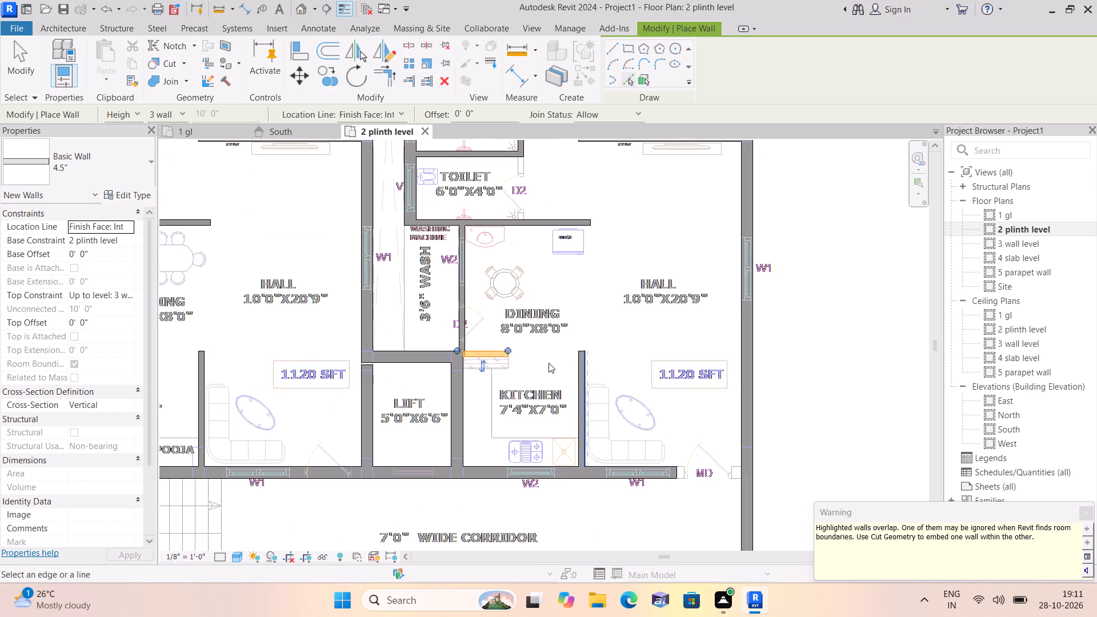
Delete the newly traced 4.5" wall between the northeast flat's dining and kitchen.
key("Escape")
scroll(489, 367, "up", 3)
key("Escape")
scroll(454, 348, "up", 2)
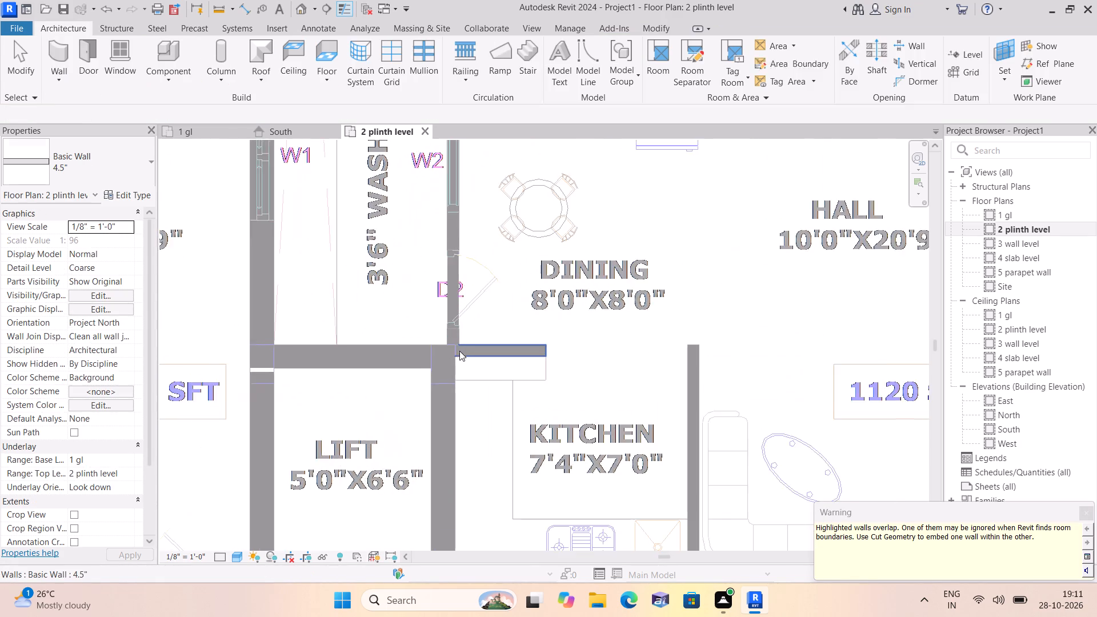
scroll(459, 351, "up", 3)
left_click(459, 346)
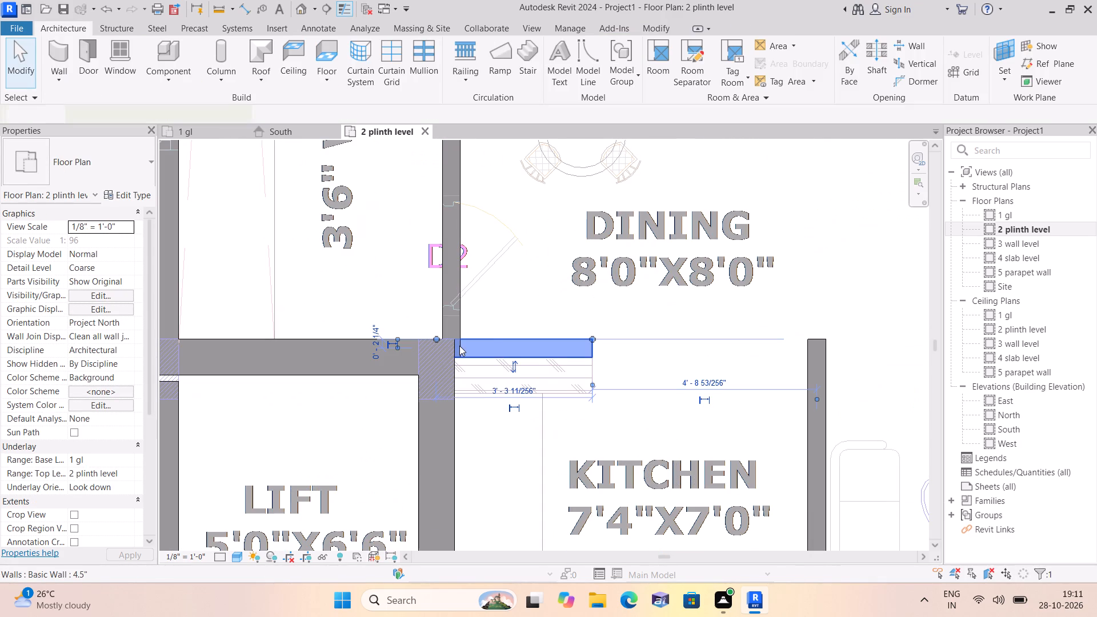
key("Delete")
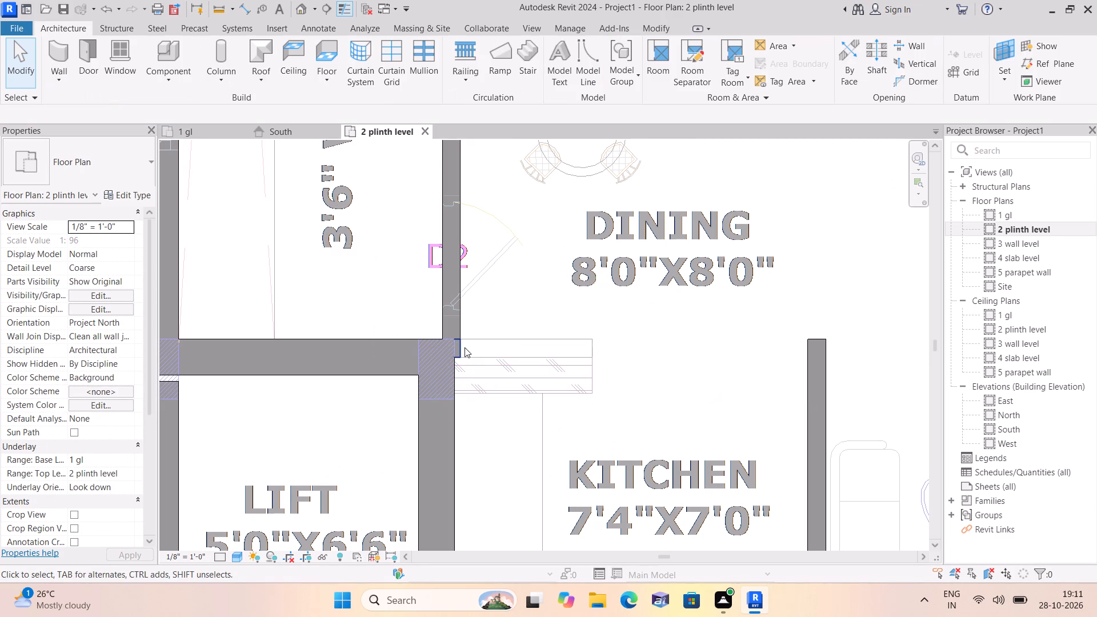
Delete the tiny leftover 4.5" wall stub at the northeast kitchen's northwest corner, below the wash and dining partition.
left_click(456, 345)
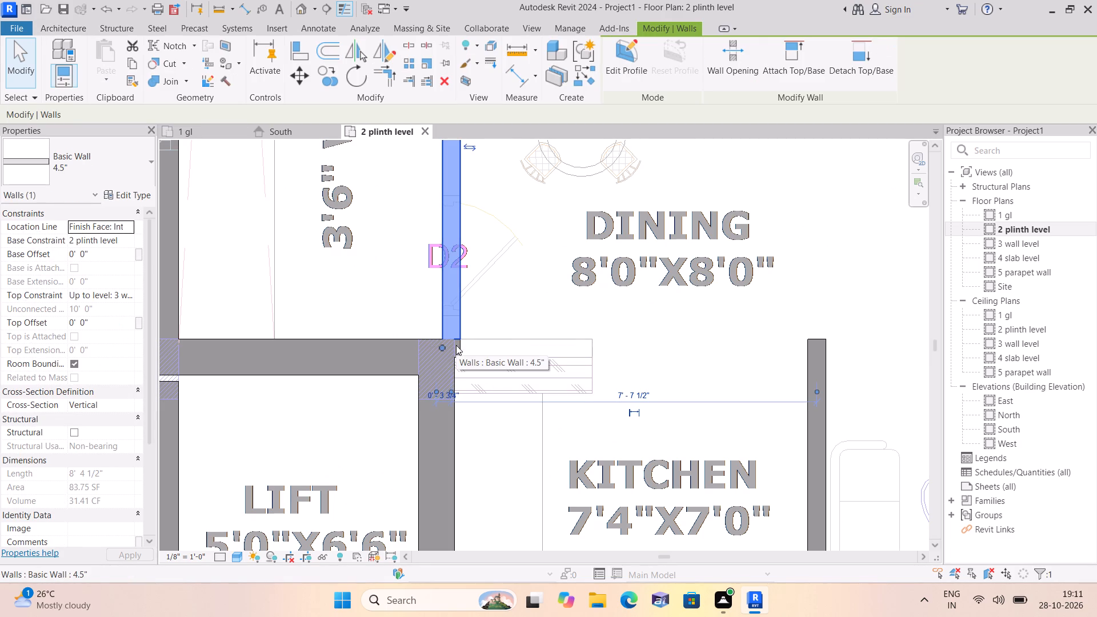
key("Escape")
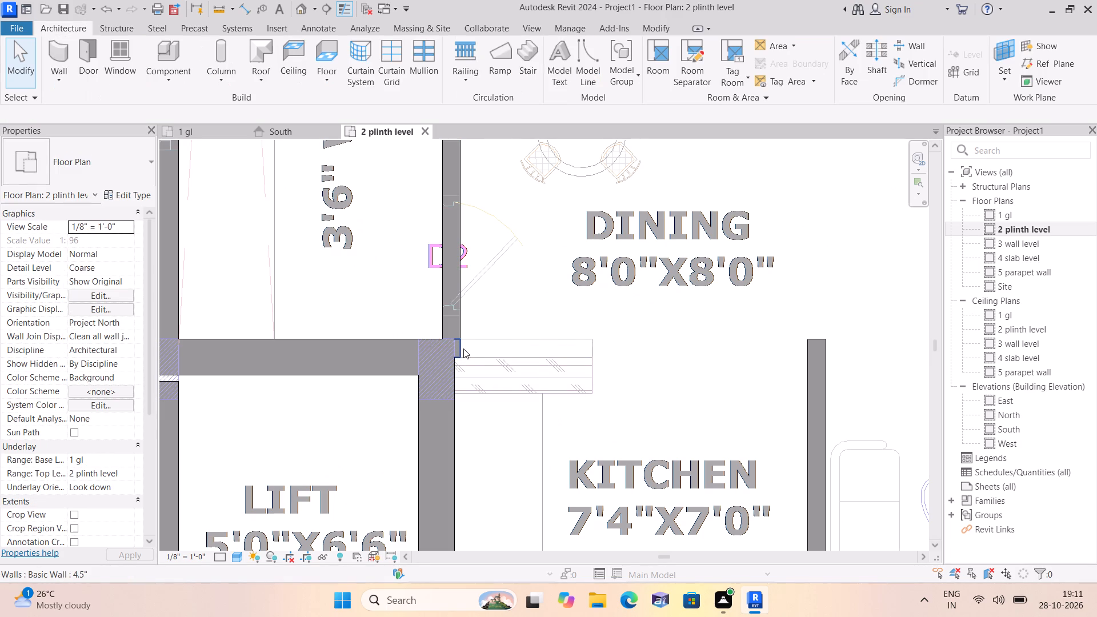
left_click(461, 348)
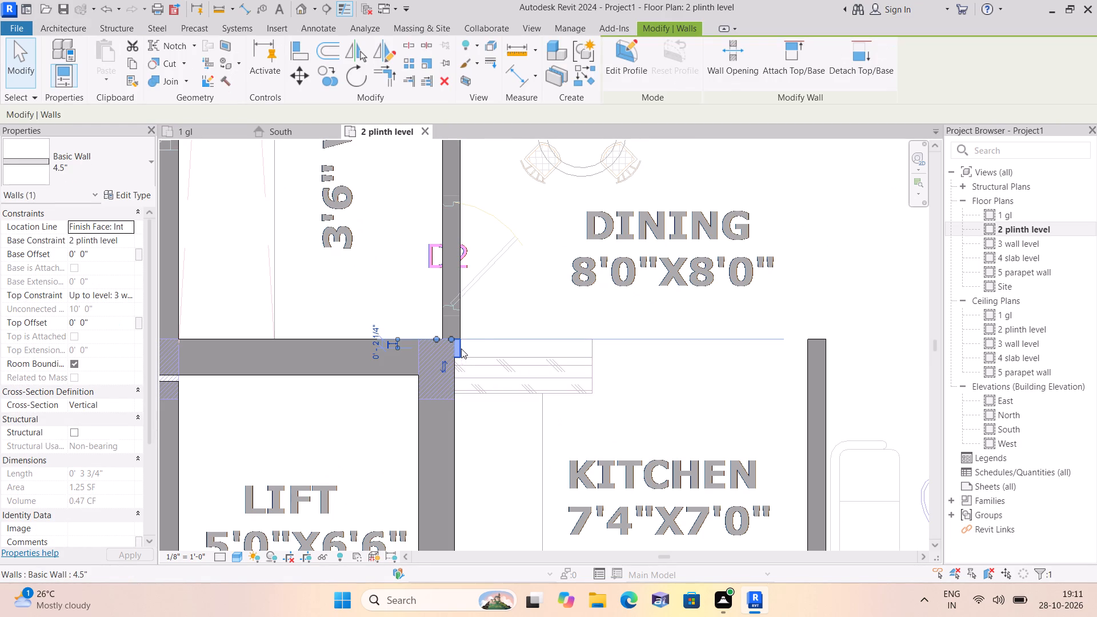
key("Delete")
Trace a 4.5" wall on the short CAD line between the northeast flat's dining and kitchen.
scroll(522, 324, "down", 1)
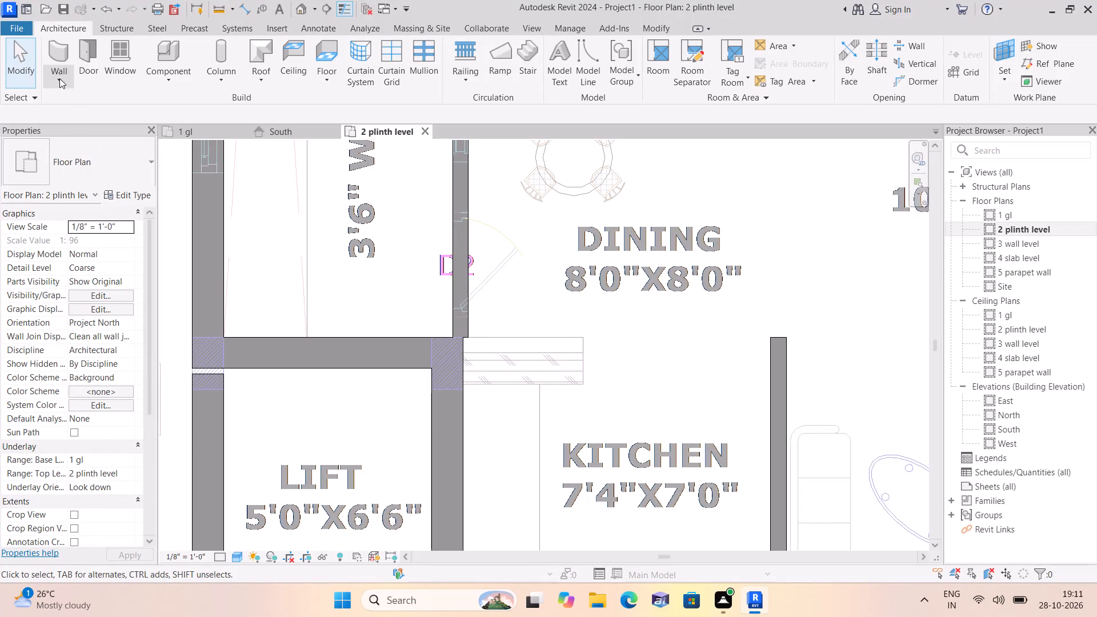
left_click(51, 78)
left_click(83, 109)
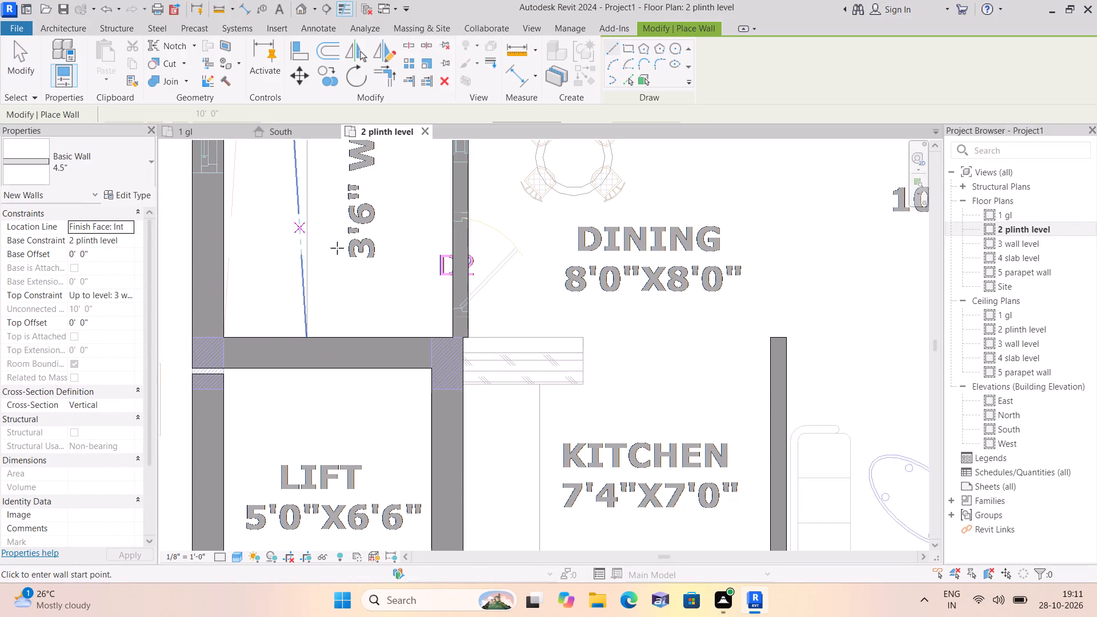
left_click(631, 77)
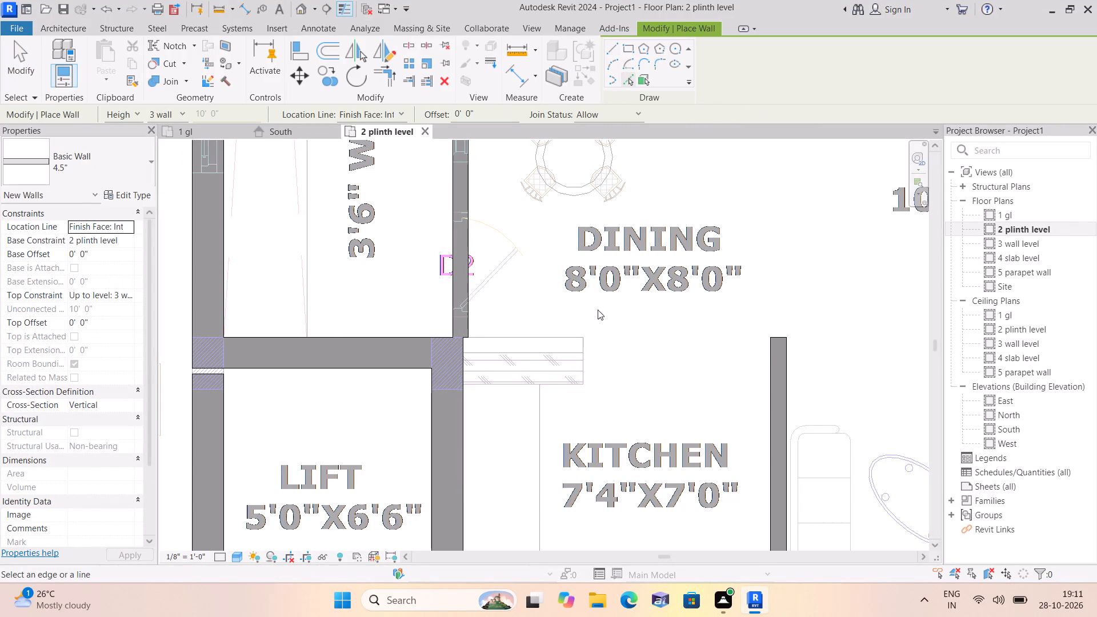
left_click(583, 343)
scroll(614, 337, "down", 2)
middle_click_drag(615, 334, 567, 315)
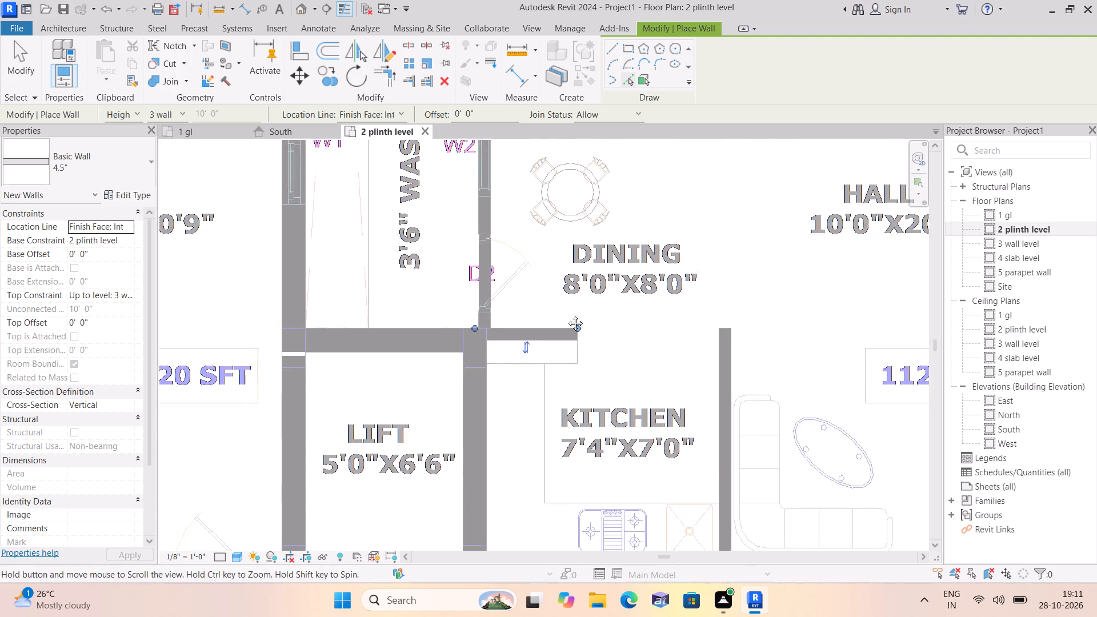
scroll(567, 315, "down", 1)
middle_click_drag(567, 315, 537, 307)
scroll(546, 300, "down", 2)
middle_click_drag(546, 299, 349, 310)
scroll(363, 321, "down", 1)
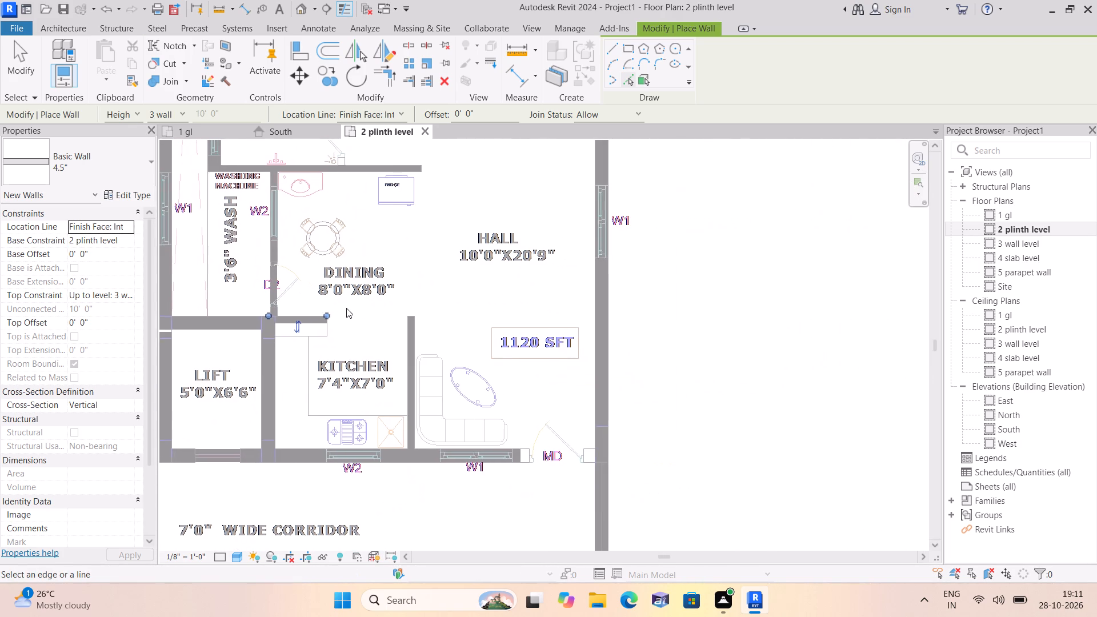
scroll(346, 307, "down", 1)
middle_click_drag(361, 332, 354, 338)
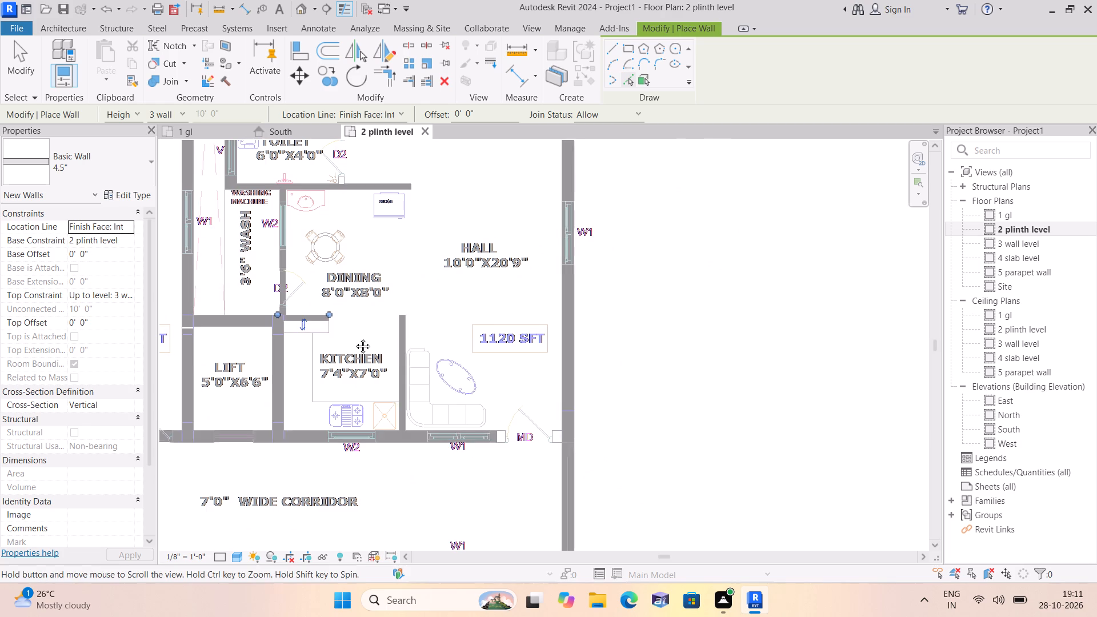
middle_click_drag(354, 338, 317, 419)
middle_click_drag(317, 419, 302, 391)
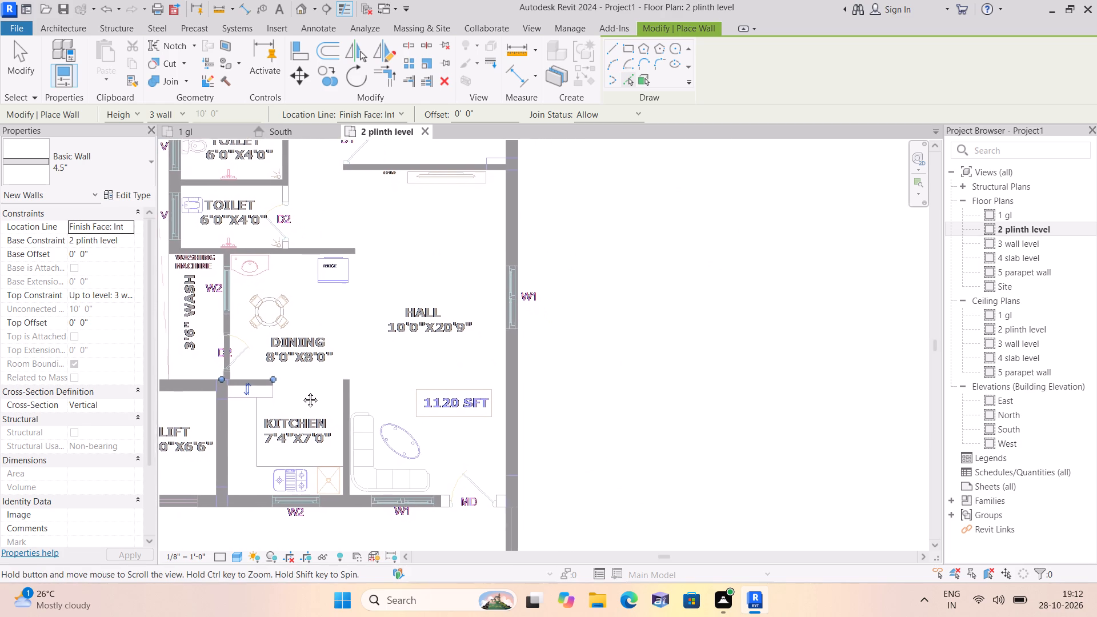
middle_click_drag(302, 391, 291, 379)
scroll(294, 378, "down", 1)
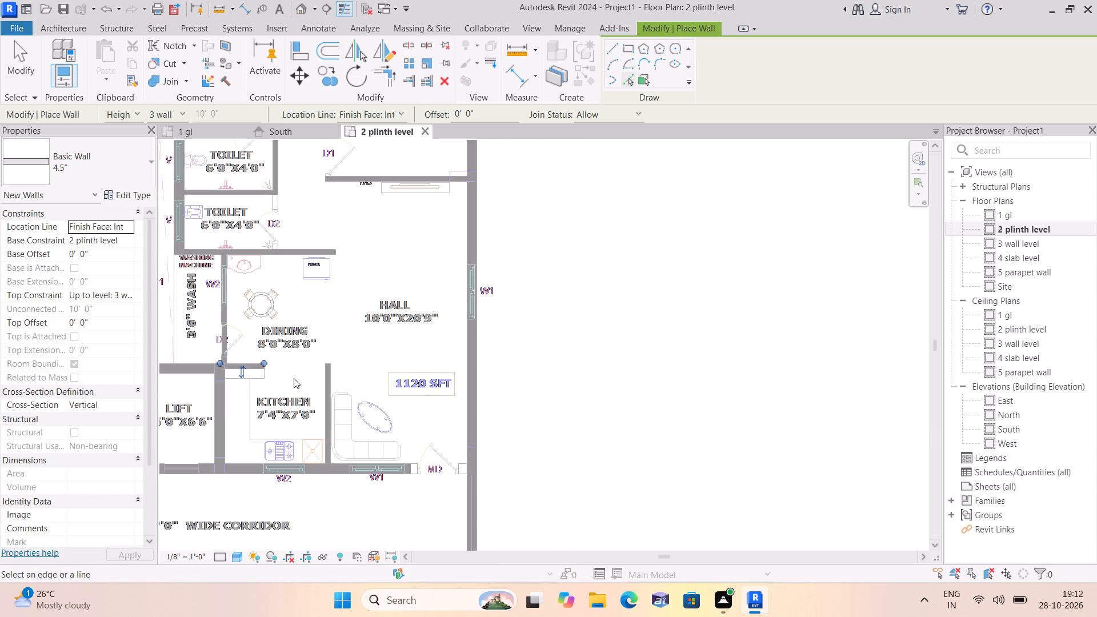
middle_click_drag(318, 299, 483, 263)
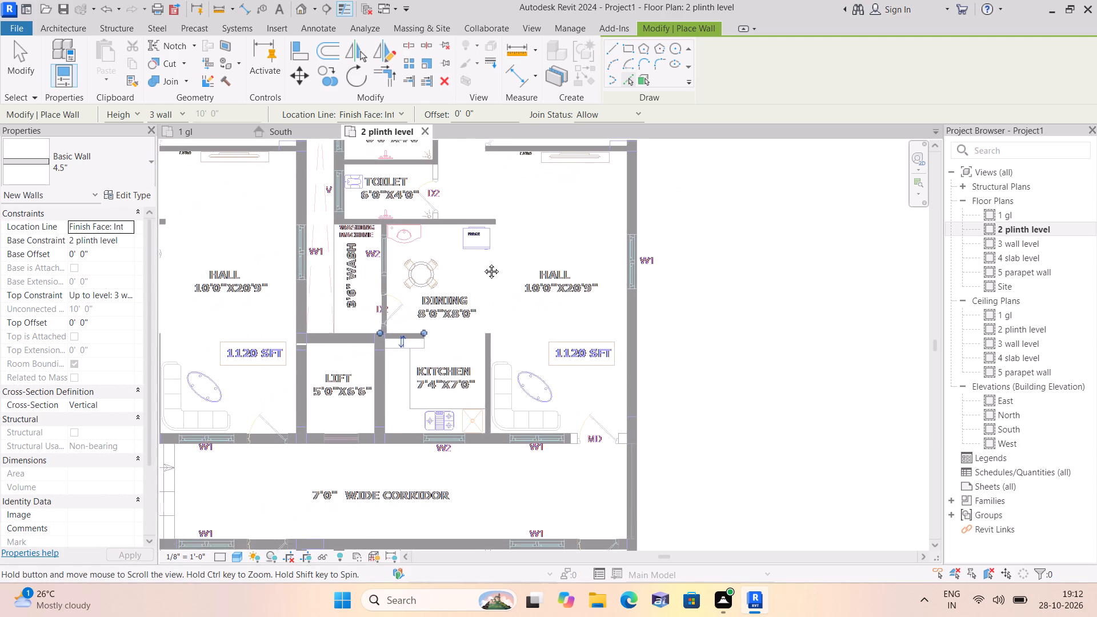
Check the traced walls of the two northern flats against the CAD plan, from the kitchens up to the bedrooms and balconies.
middle_click_drag(483, 263, 483, 261)
scroll(483, 416, "down", 1)
middle_click_drag(485, 415, 548, 308)
scroll(556, 299, "down", 2)
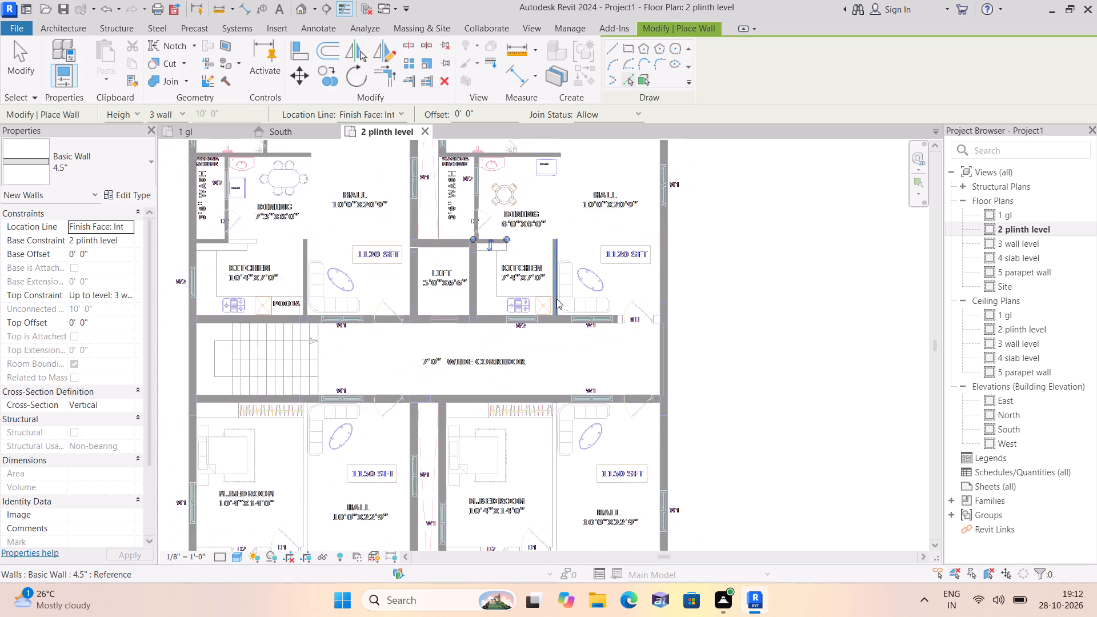
scroll(467, 385, "down", 1)
middle_click_drag(361, 218, 364, 225)
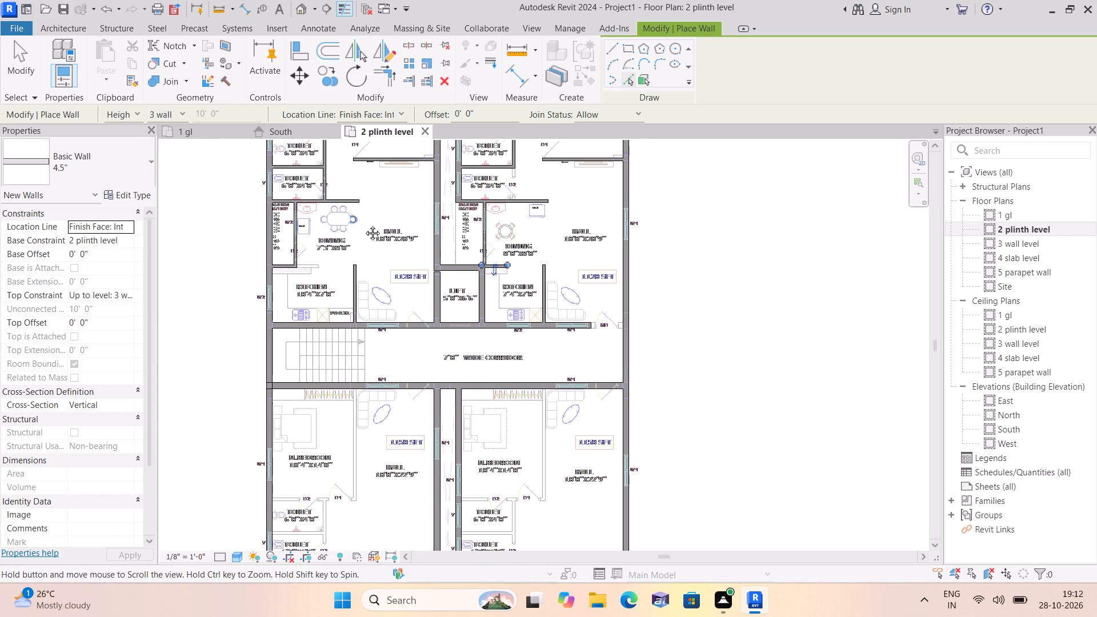
middle_click_drag(364, 225, 410, 343)
scroll(363, 386, "up", 3)
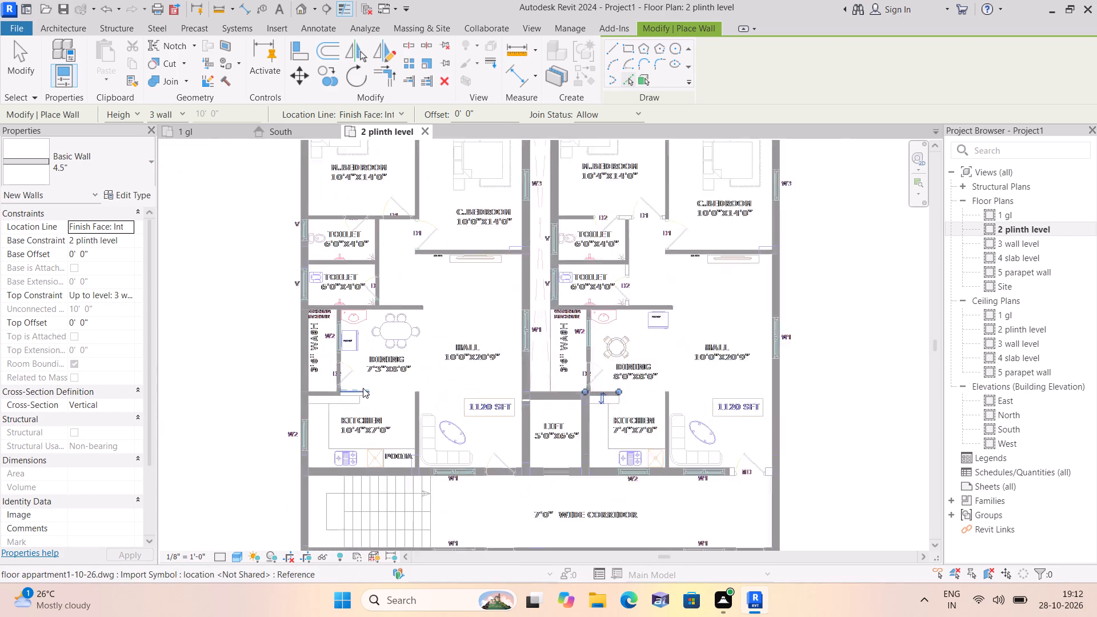
scroll(369, 398, "up", 3)
scroll(407, 338, "down", 1)
middle_click_drag(433, 346, 332, 403)
scroll(433, 346, "down", 1)
scroll(332, 403, "down", 2)
middle_click_drag(373, 233, 403, 358)
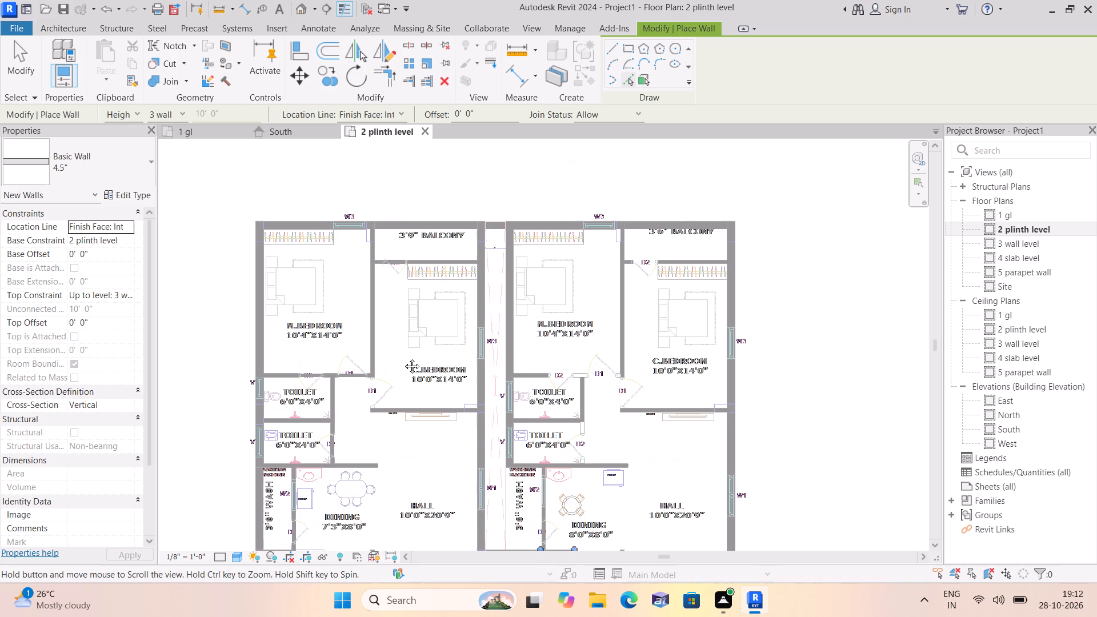
middle_click_drag(403, 358, 384, 323)
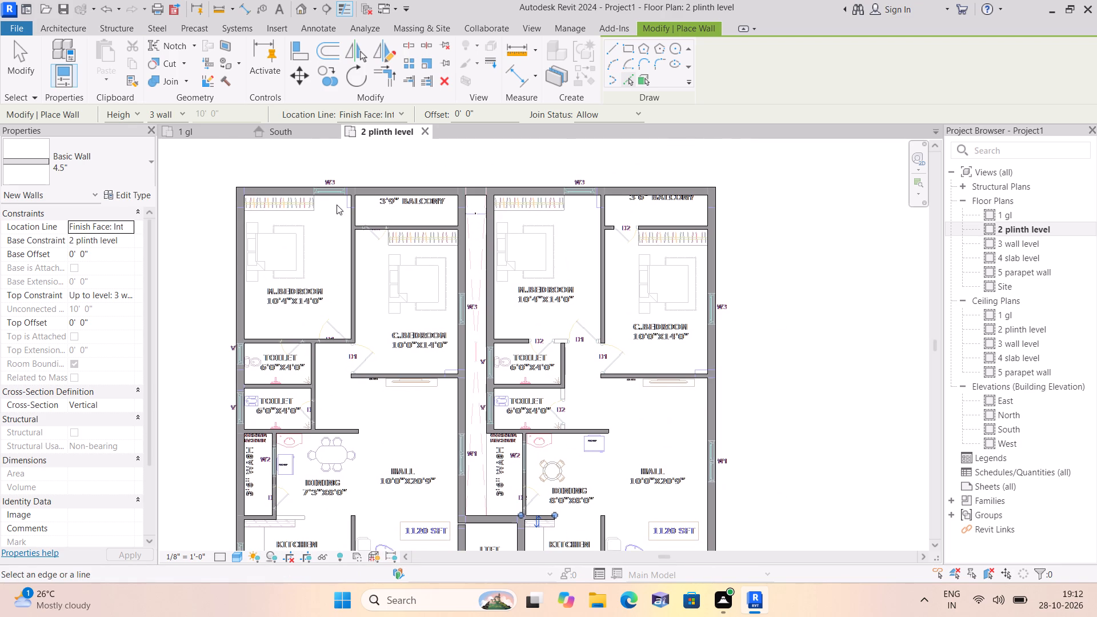
scroll(337, 205, "up", 5)
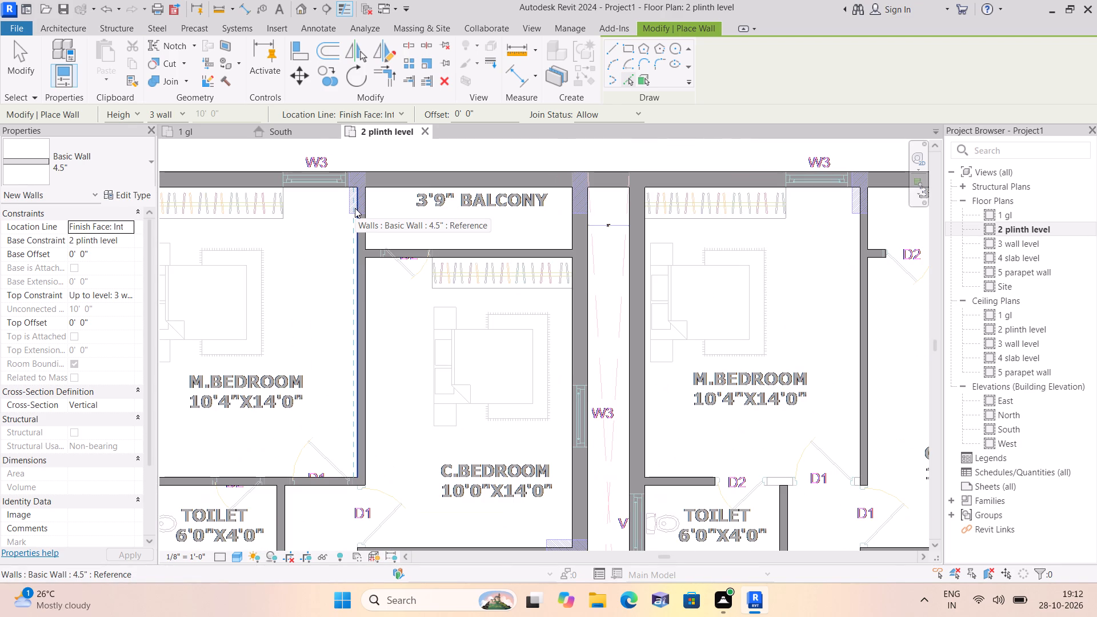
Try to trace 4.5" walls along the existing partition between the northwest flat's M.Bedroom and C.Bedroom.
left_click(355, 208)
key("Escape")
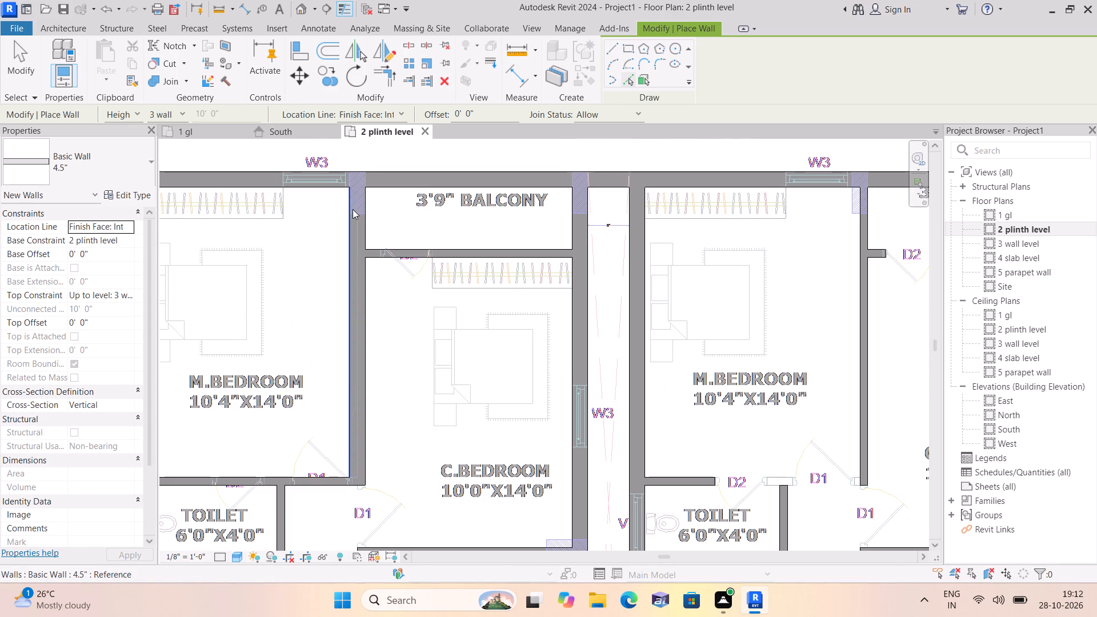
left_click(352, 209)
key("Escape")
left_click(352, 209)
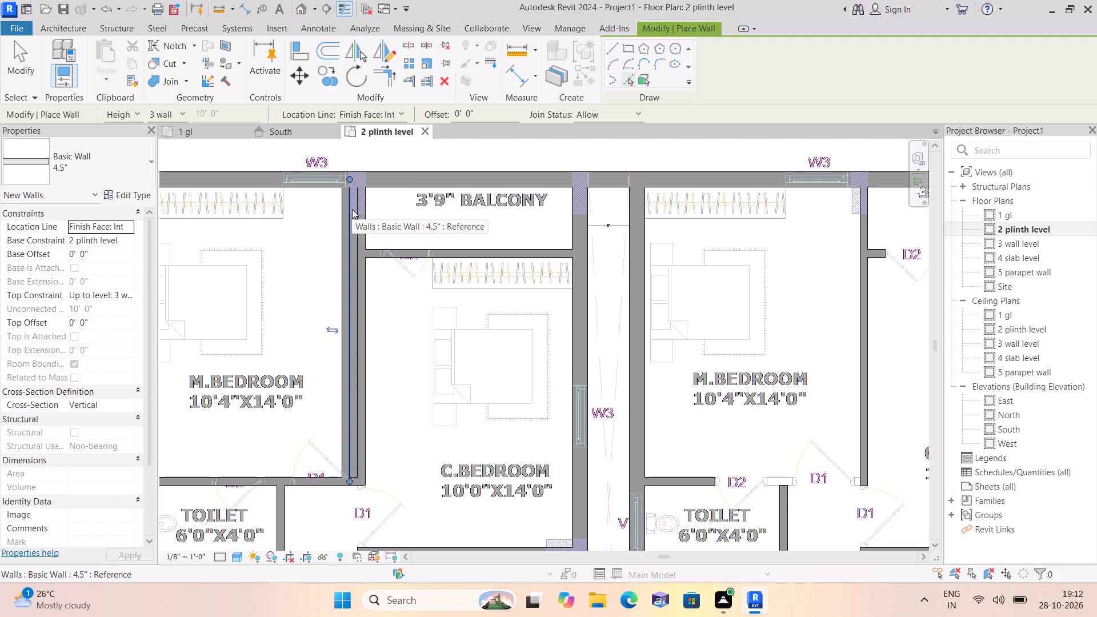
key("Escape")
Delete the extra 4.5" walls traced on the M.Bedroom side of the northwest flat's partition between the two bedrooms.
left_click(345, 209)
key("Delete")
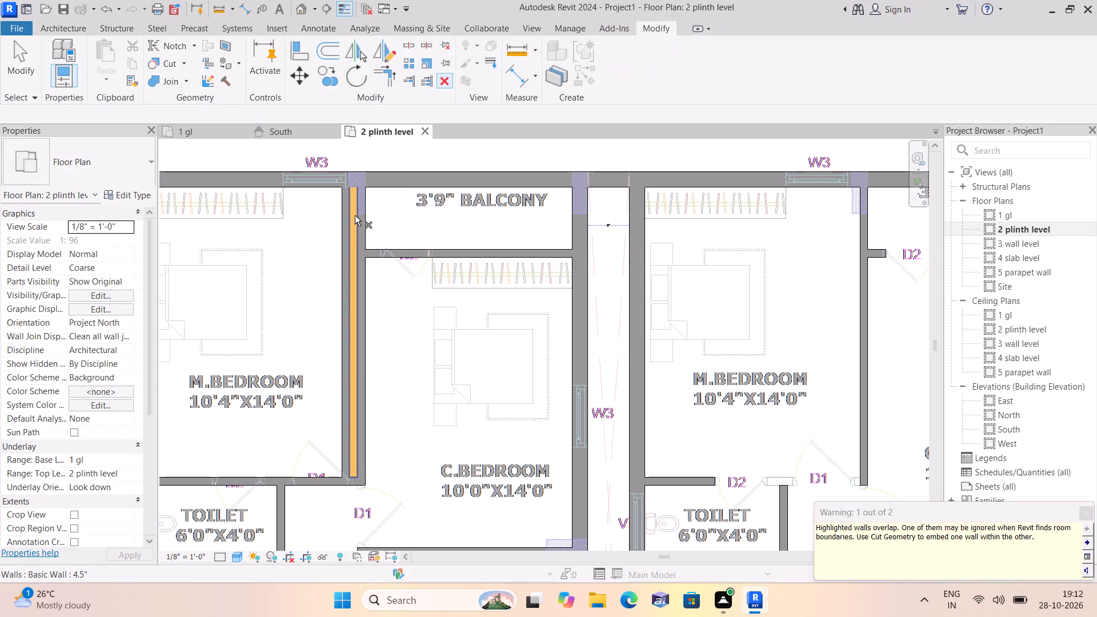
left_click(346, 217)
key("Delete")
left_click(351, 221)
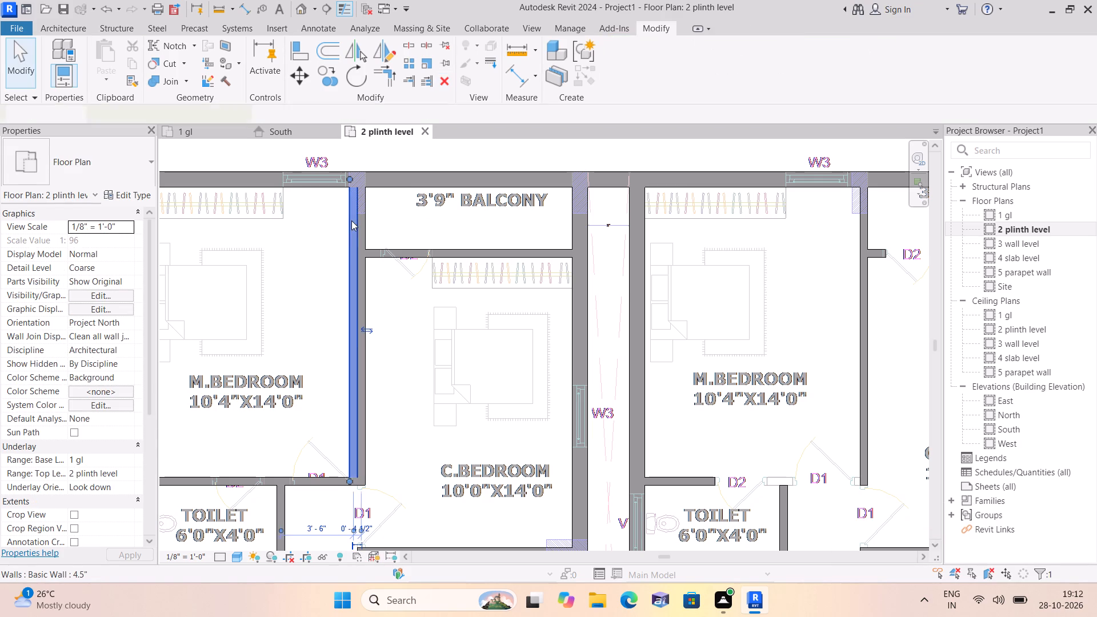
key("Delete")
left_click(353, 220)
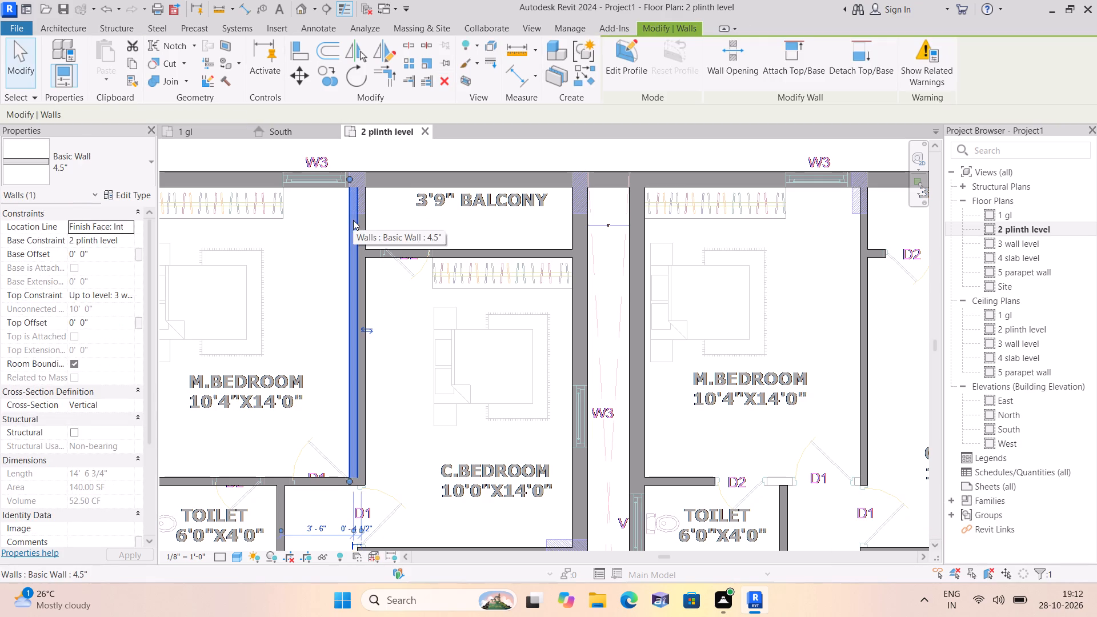
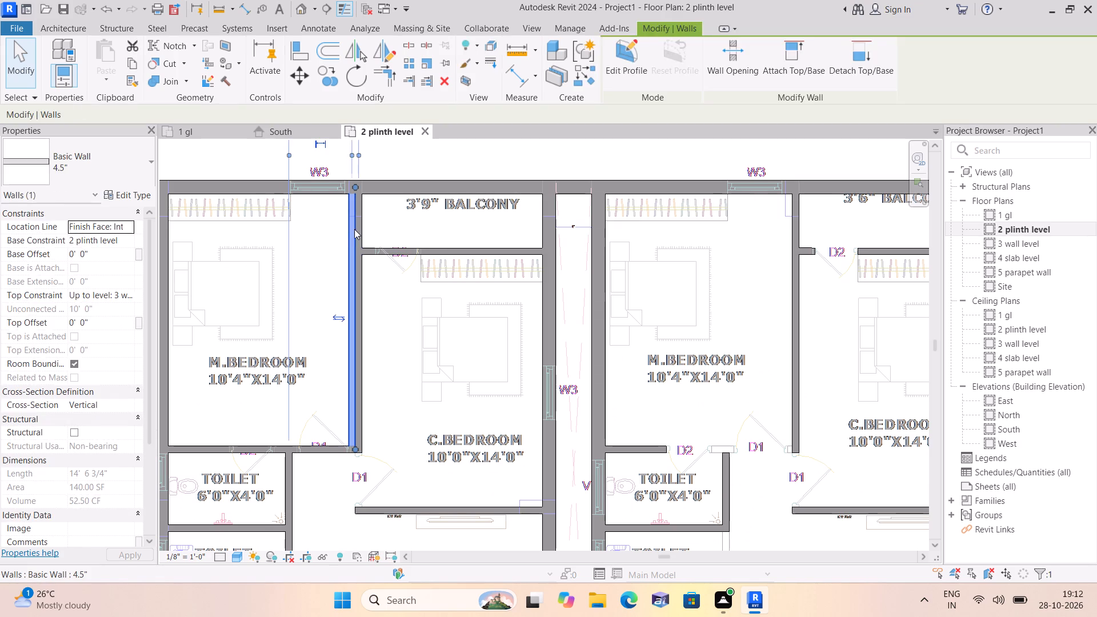
Trace a 4.5" architectural wall on the short CAD line between the northwest flat's dining and kitchen.
scroll(410, 238, "down", 1)
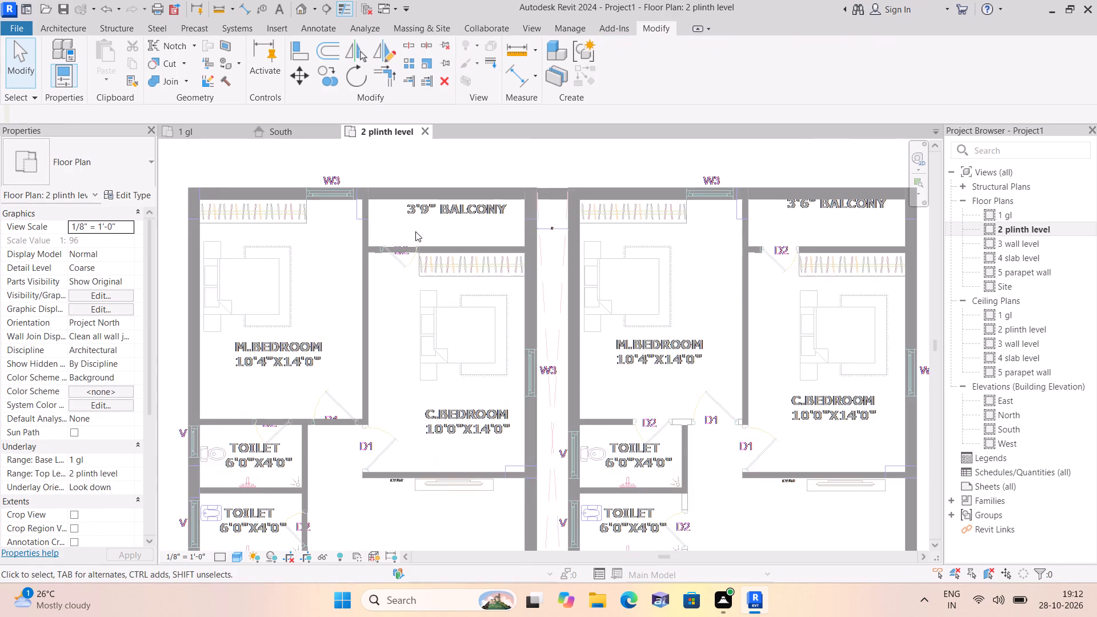
scroll(415, 231, "down", 1)
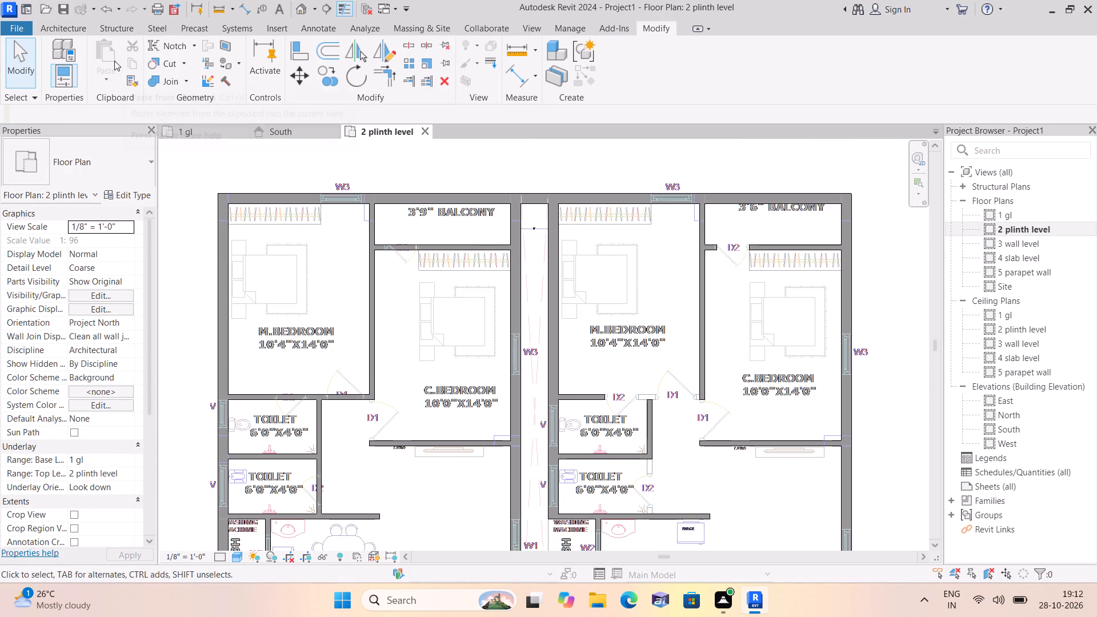
left_click(72, 26)
left_click(59, 78)
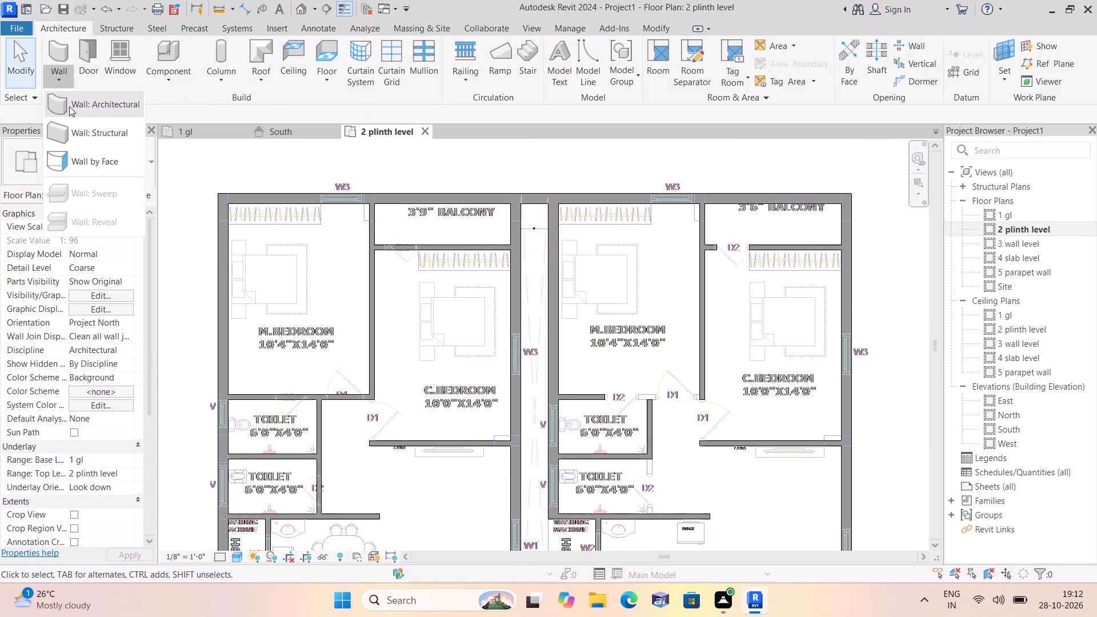
left_click(85, 105)
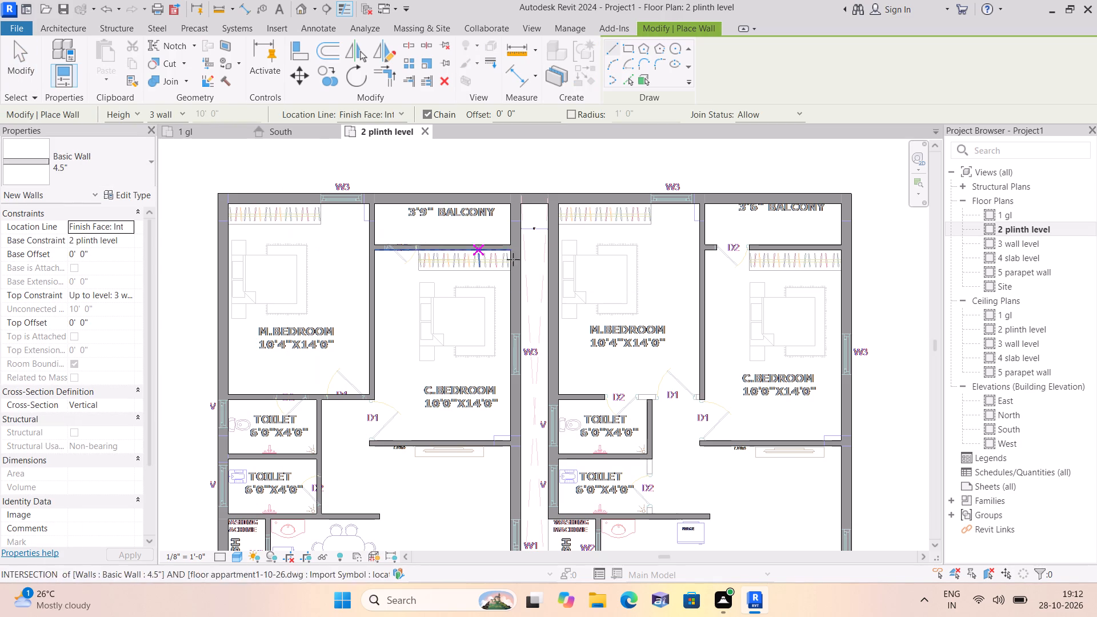
middle_click_drag(643, 269, 495, 122)
scroll(536, 214, "down", 1)
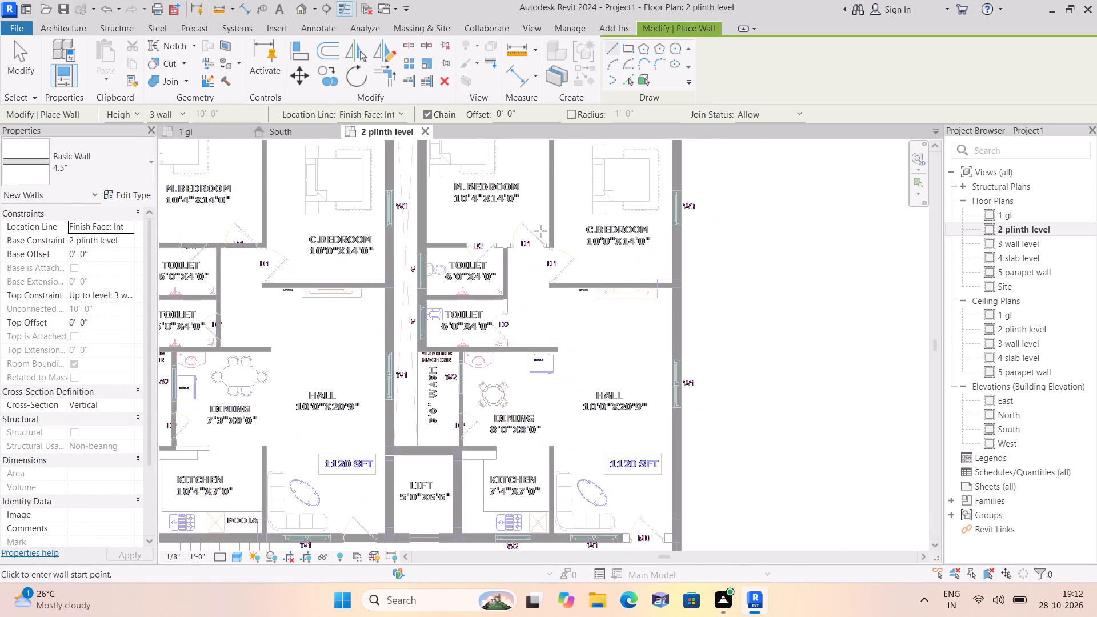
scroll(541, 231, "down", 1)
scroll(520, 262, "up", 5)
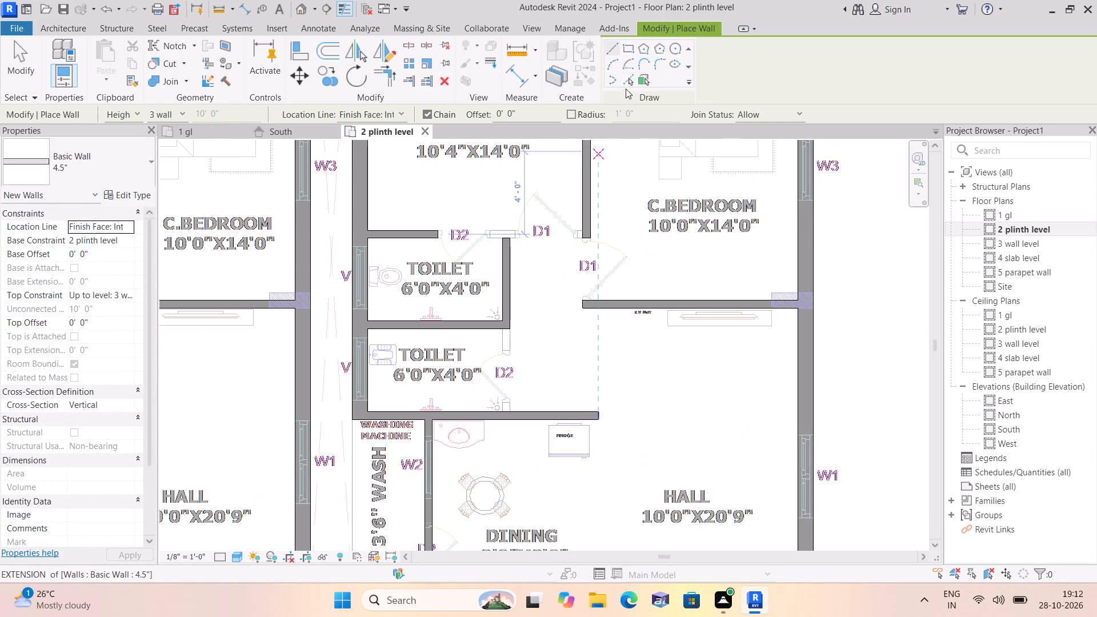
left_click(629, 80)
scroll(563, 291, "down", 2)
middle_click_drag(564, 287, 564, 282)
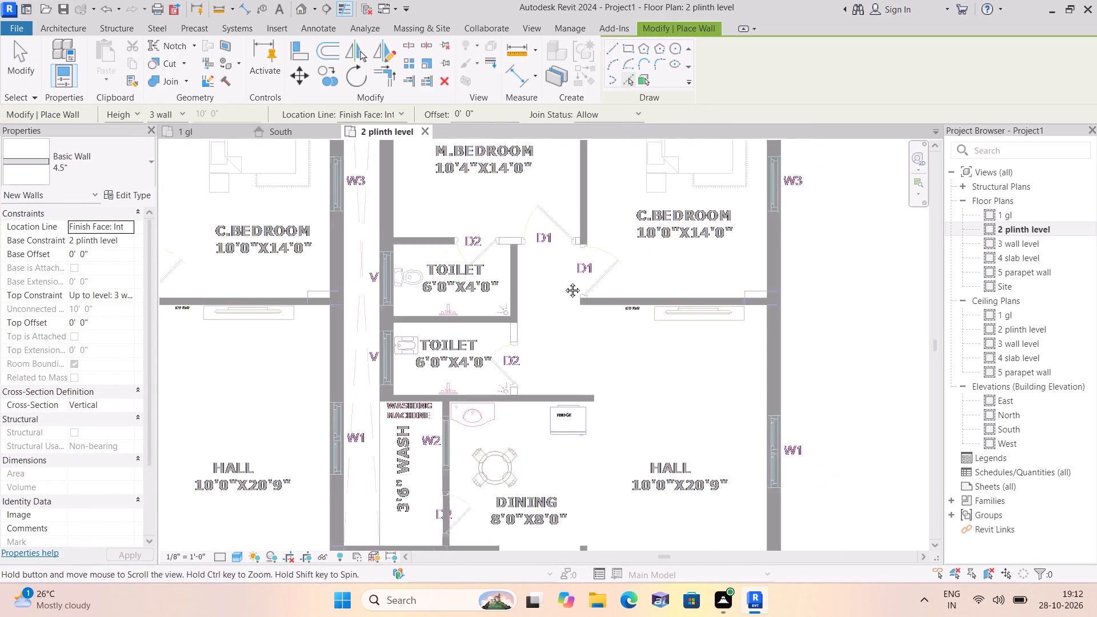
middle_click_drag(564, 282, 566, 270)
scroll(564, 282, "down", 3)
middle_click_drag(564, 360, 590, 284)
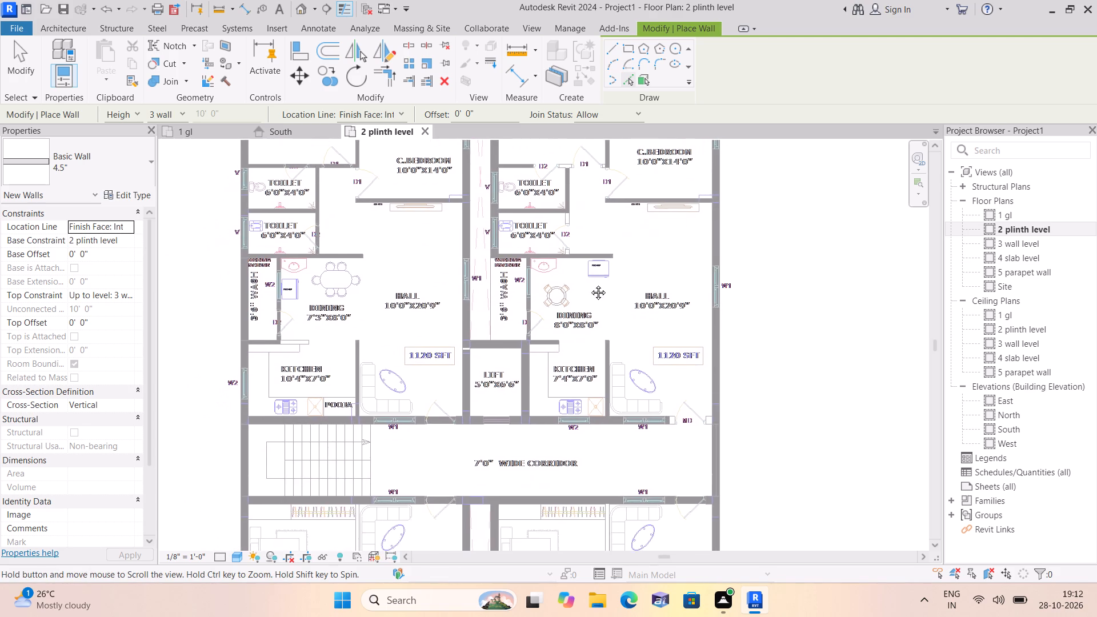
middle_click_drag(590, 284, 594, 265)
scroll(590, 283, "down", 1)
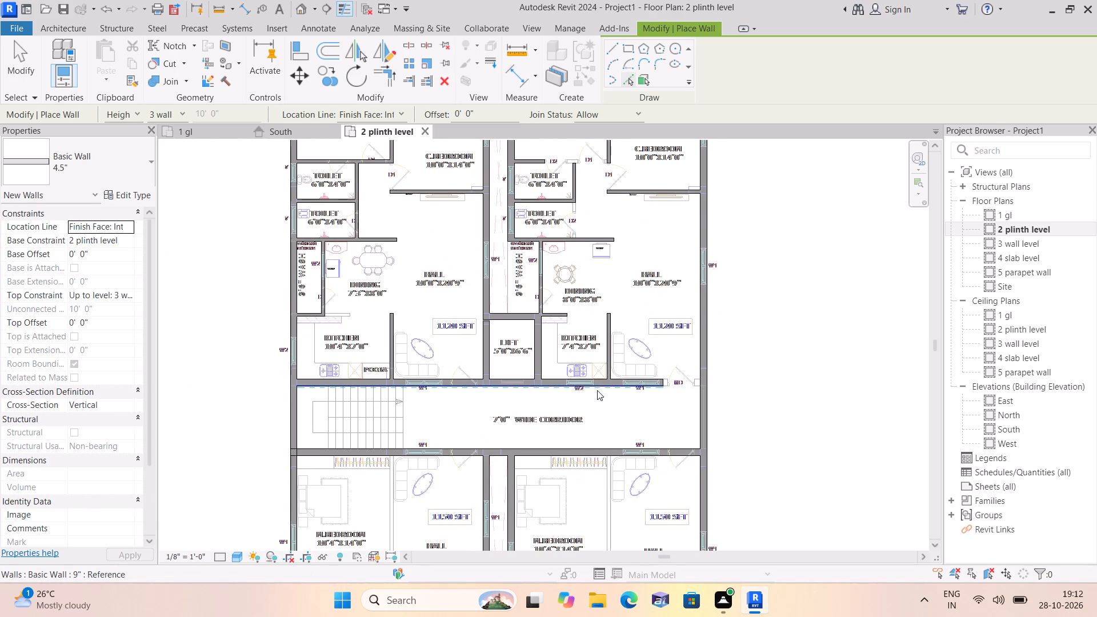
middle_click_drag(595, 380, 606, 296)
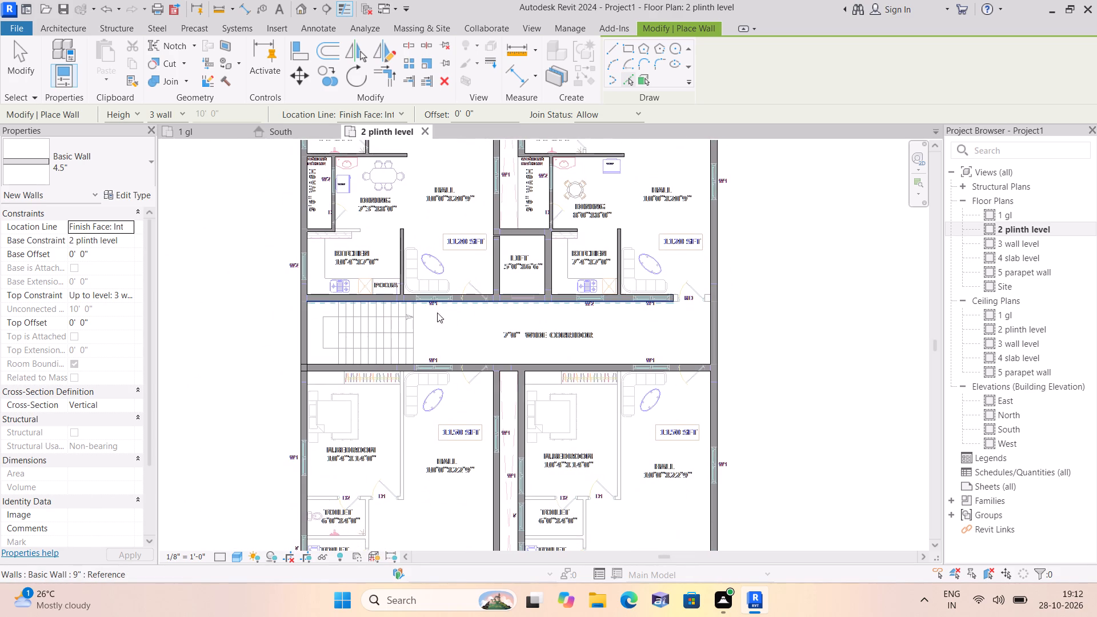
scroll(363, 245, "up", 5)
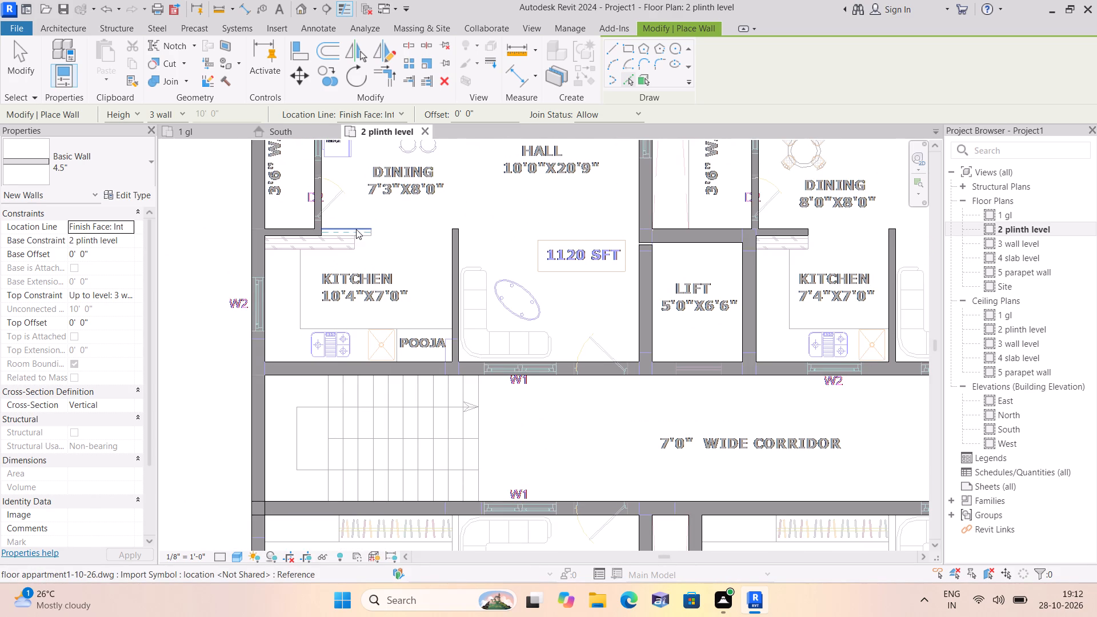
left_click(357, 229)
Trace the southwest flat's 4.5" walls between M.Bedroom and toilet, along the toilets' east side, and between M.Bedroom and hall.
middle_click_drag(429, 250, 418, 236)
scroll(427, 250, "down", 3)
scroll(494, 343, "down", 1)
middle_click_drag(494, 343, 480, 272)
middle_click(476, 262)
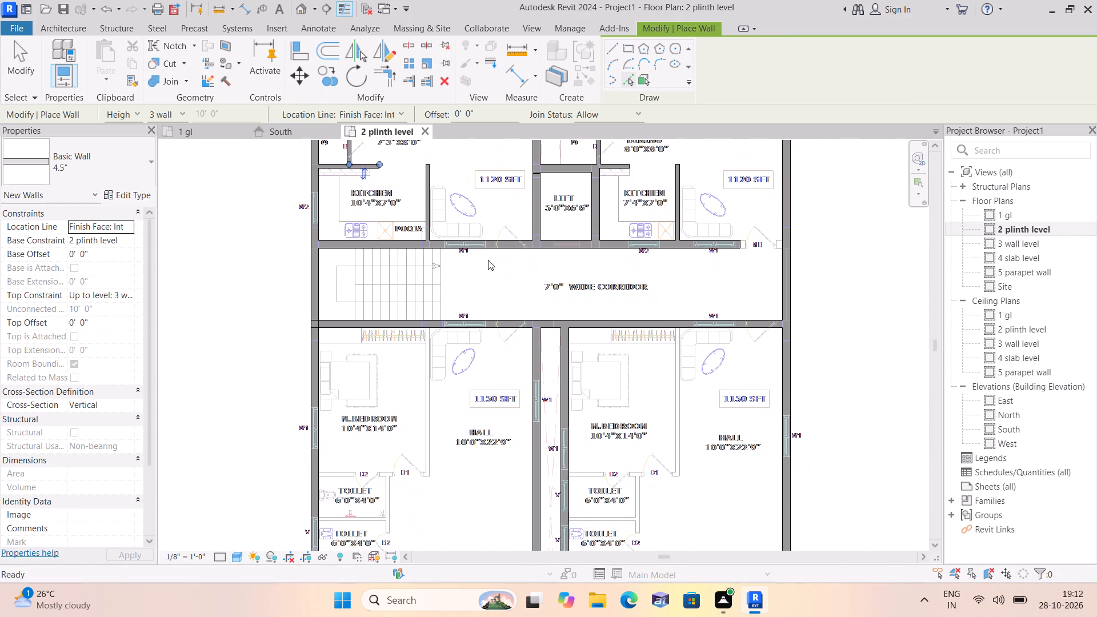
scroll(609, 367, "down", 1)
middle_click_drag(608, 366, 539, 229)
scroll(306, 328, "up", 3)
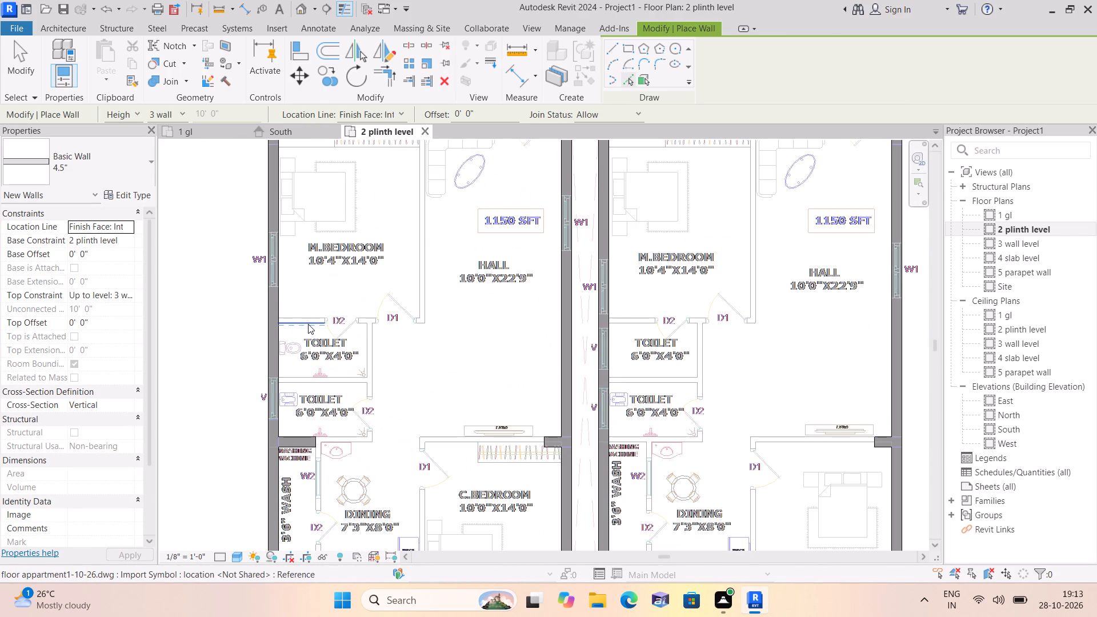
left_click(309, 323)
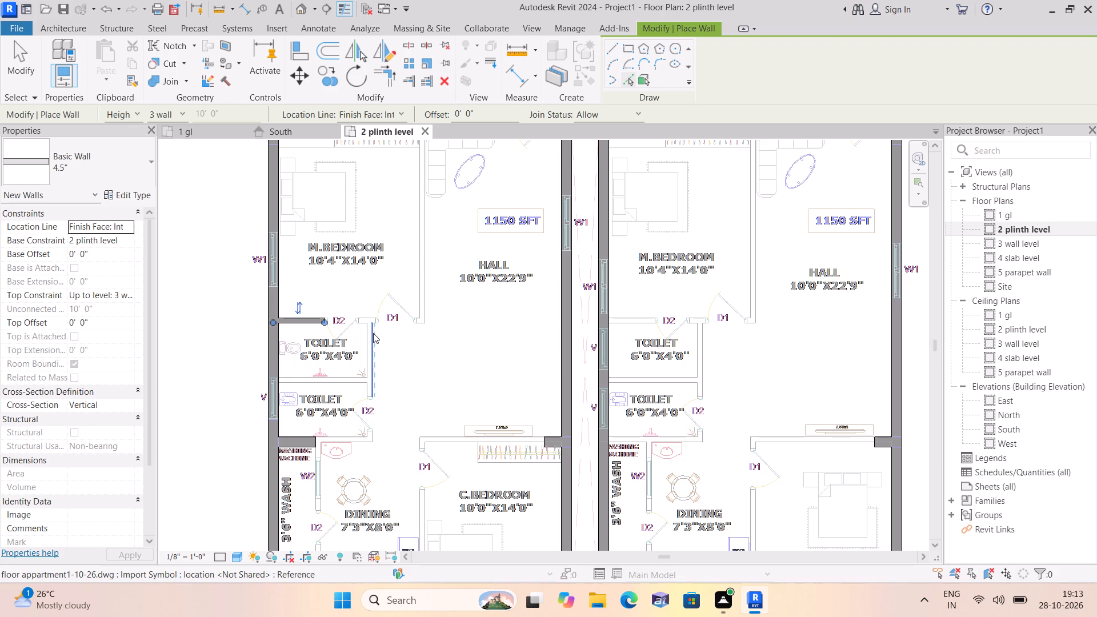
left_click(372, 334)
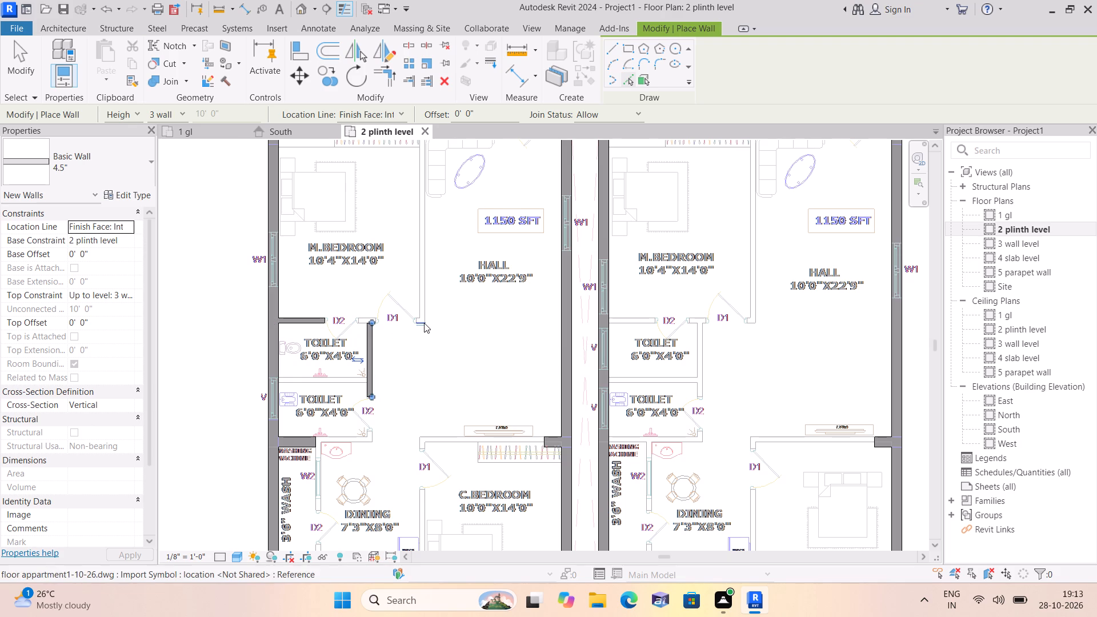
scroll(424, 323, "up", 1)
left_click(424, 323)
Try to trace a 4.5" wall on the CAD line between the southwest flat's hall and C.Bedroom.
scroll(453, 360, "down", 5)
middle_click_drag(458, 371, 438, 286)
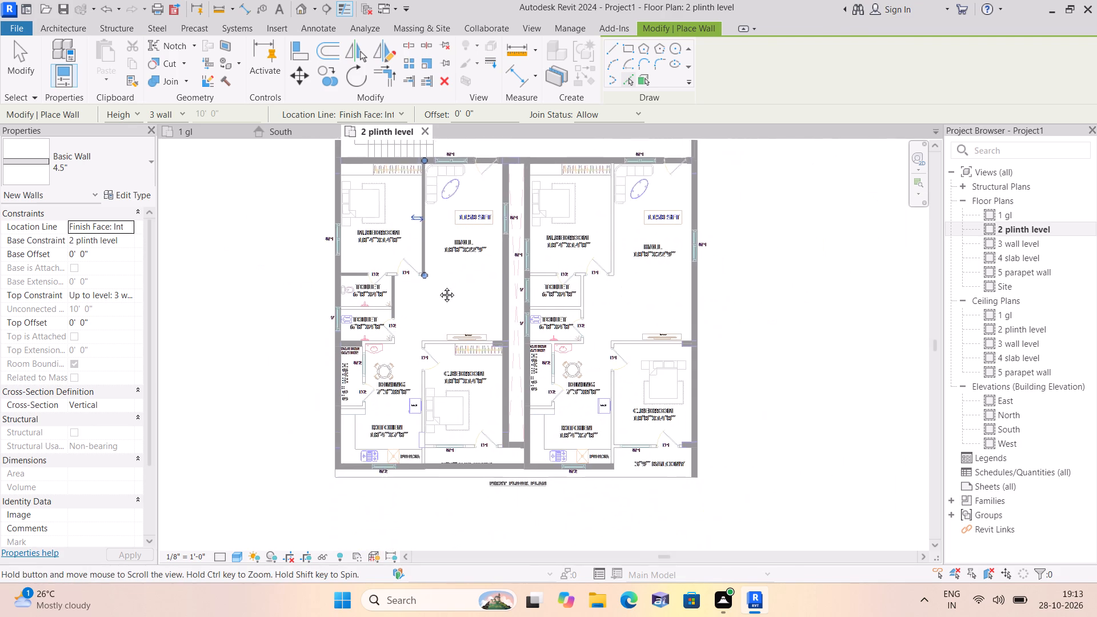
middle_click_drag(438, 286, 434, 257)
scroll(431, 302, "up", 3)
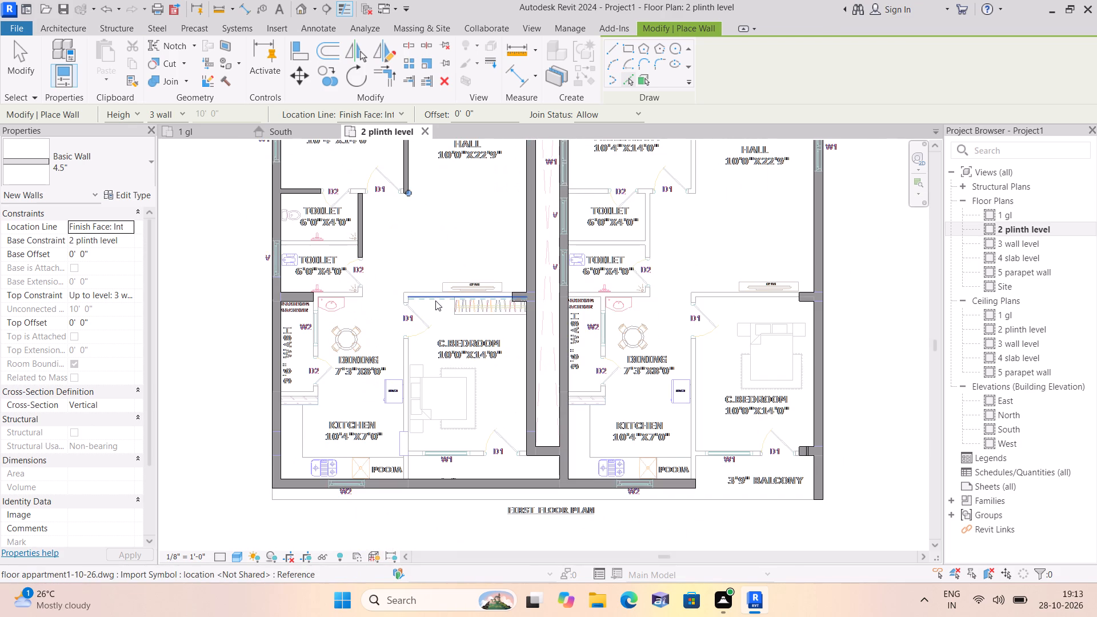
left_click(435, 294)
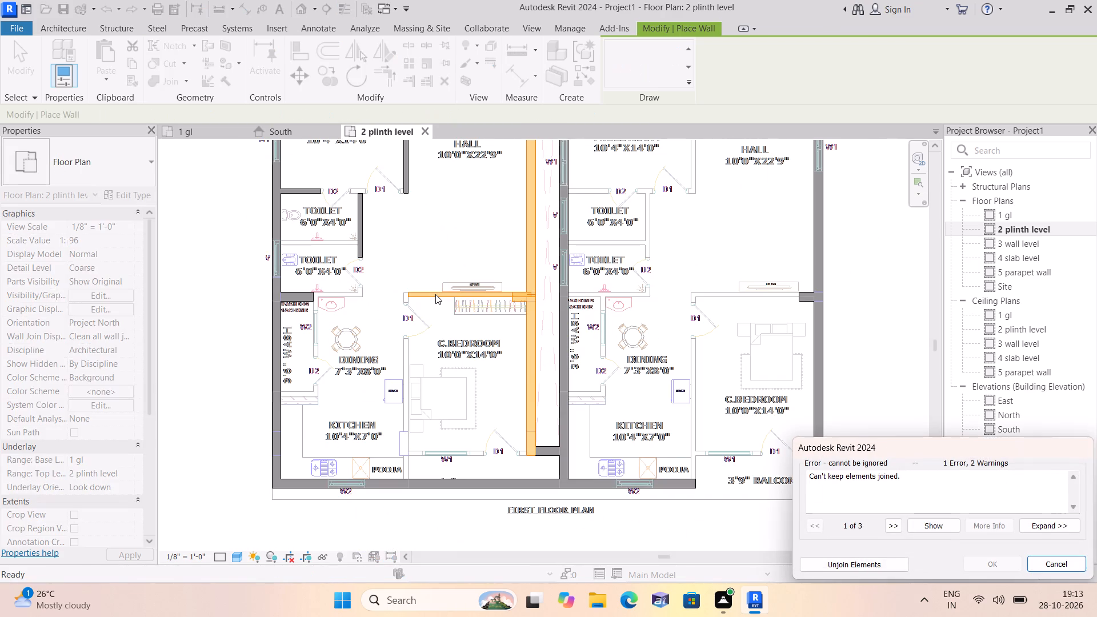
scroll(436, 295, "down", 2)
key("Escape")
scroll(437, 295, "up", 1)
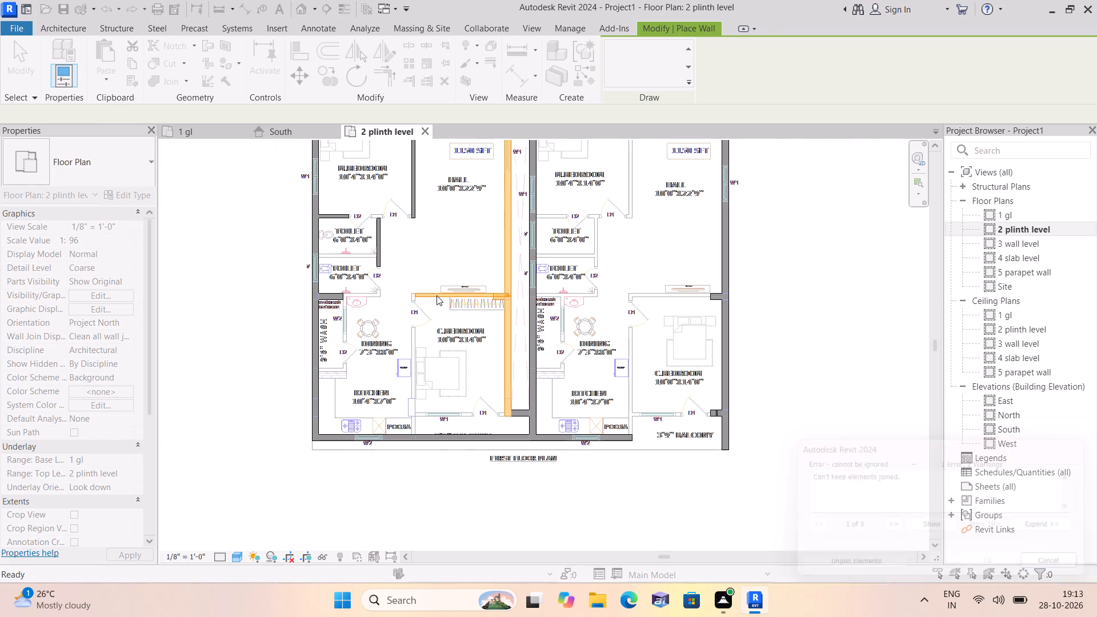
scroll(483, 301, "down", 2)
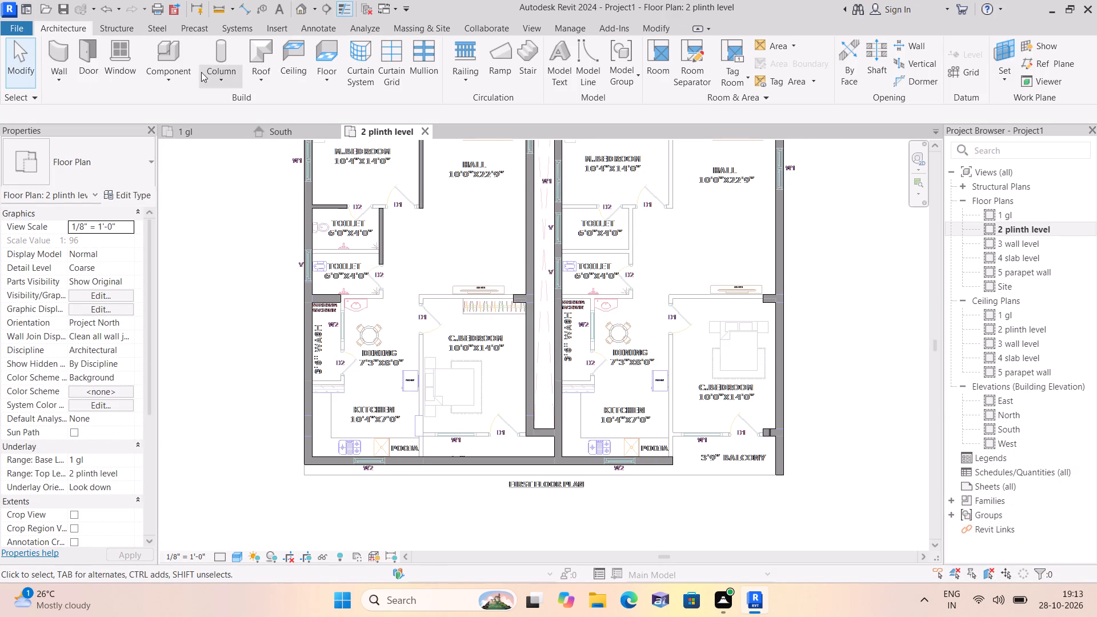
Trace 4.5" walls on the C.Bedroom's kitchen and balcony sides and between the wash and kitchen in the southwest flat.
left_click(61, 81)
left_click(101, 107)
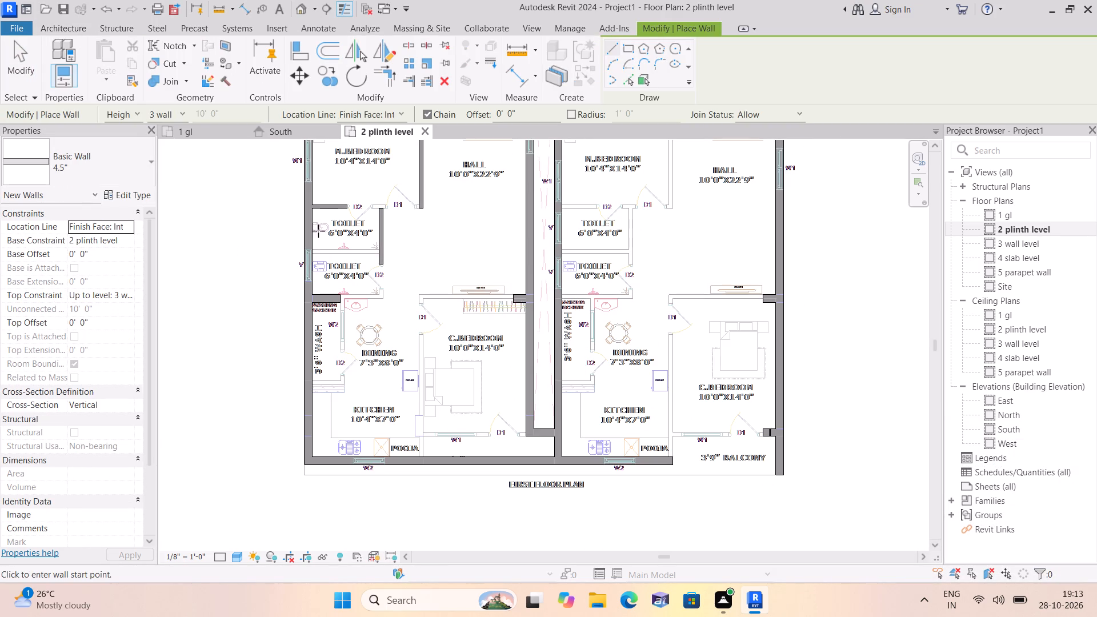
scroll(359, 265, "up", 2)
scroll(466, 208, "down", 2)
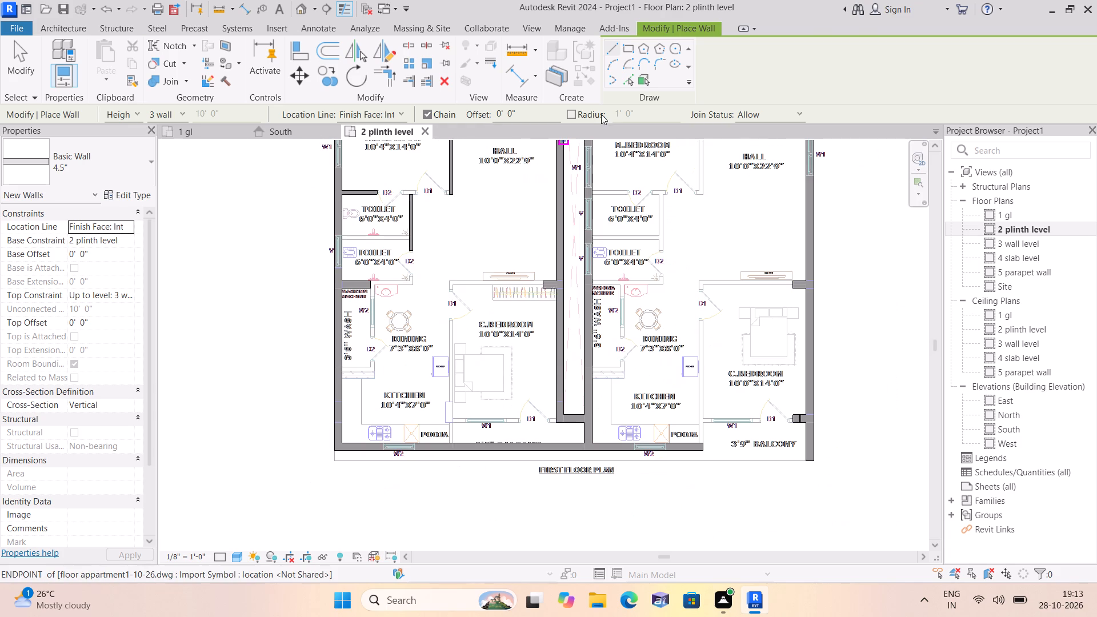
left_click(628, 81)
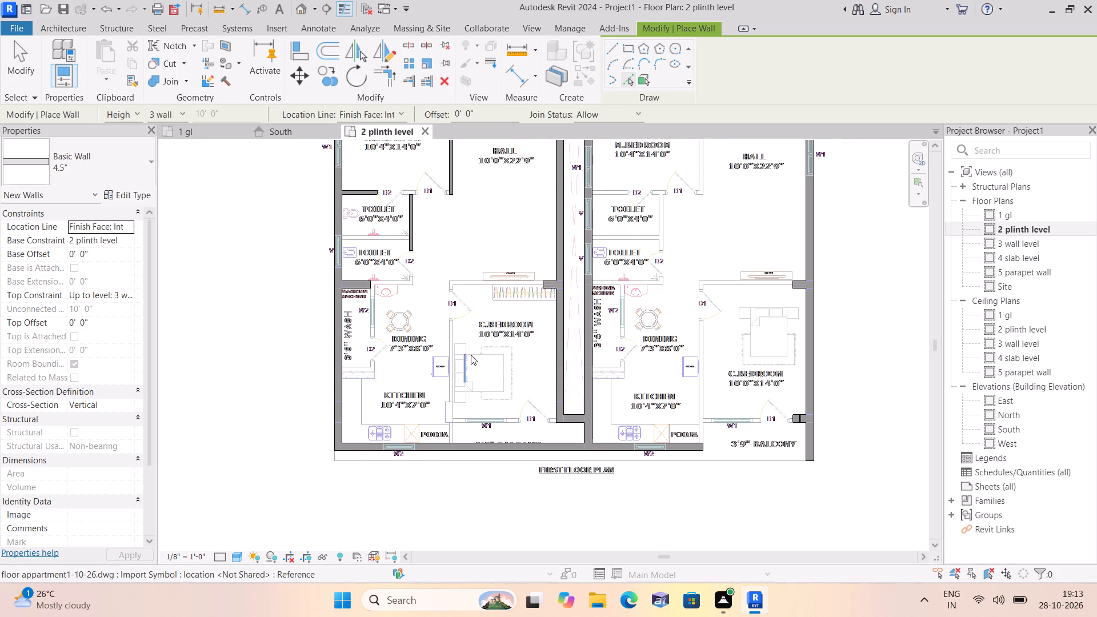
scroll(455, 339, "up", 1)
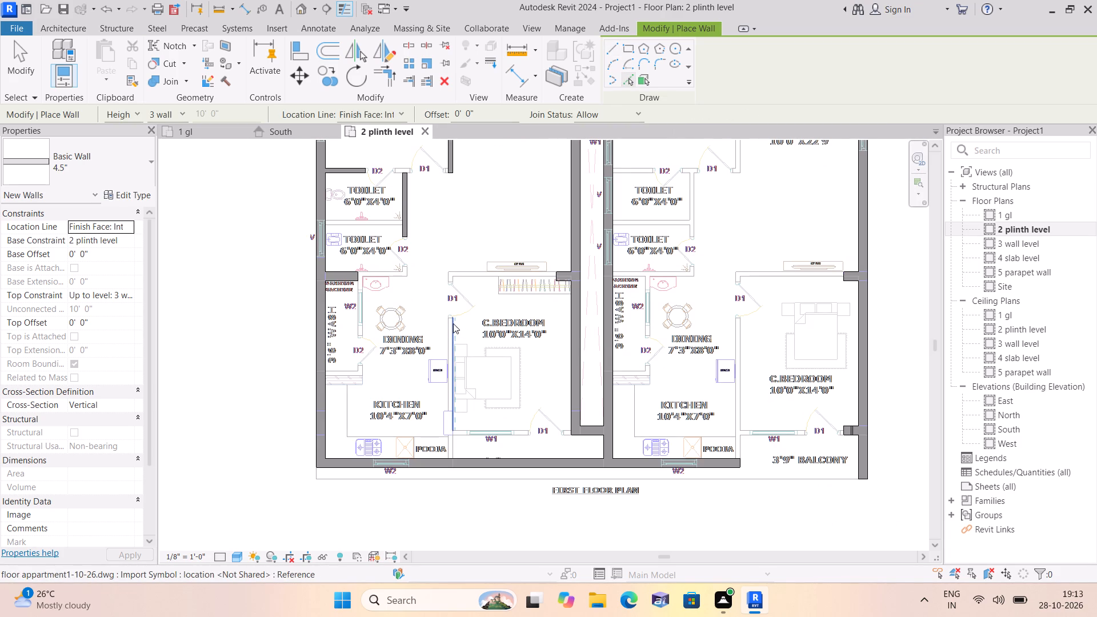
left_click(450, 323)
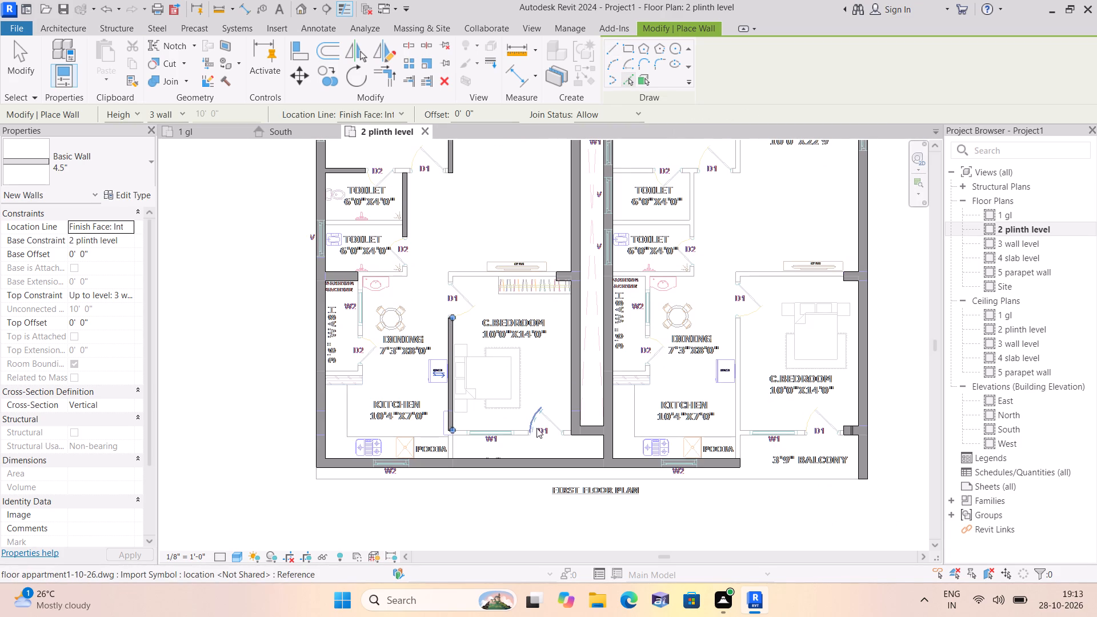
left_click(521, 434)
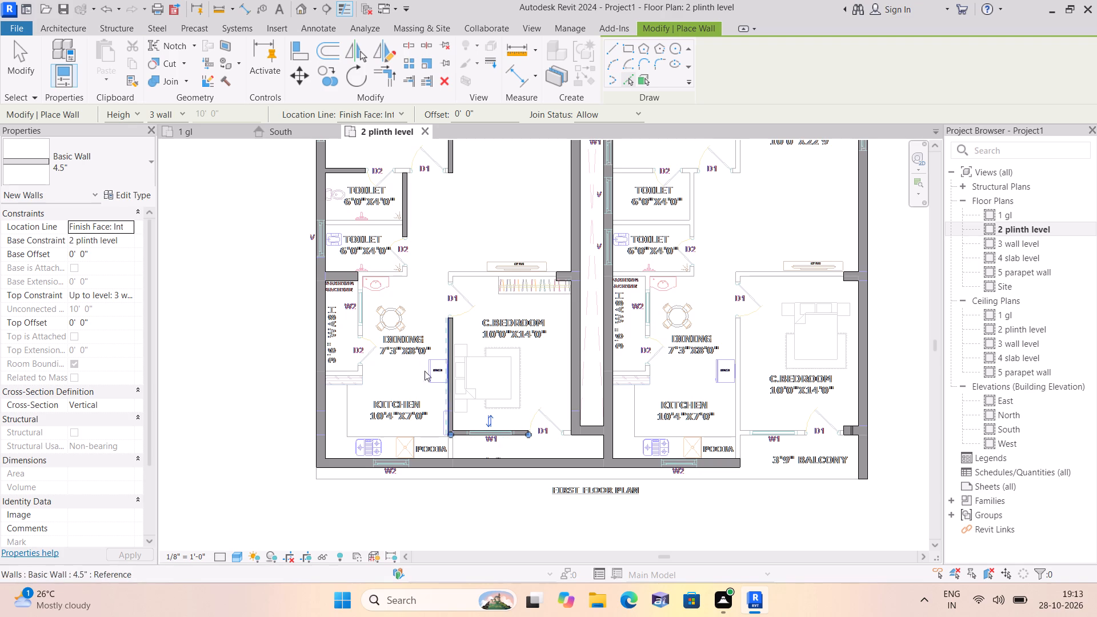
left_click(359, 372)
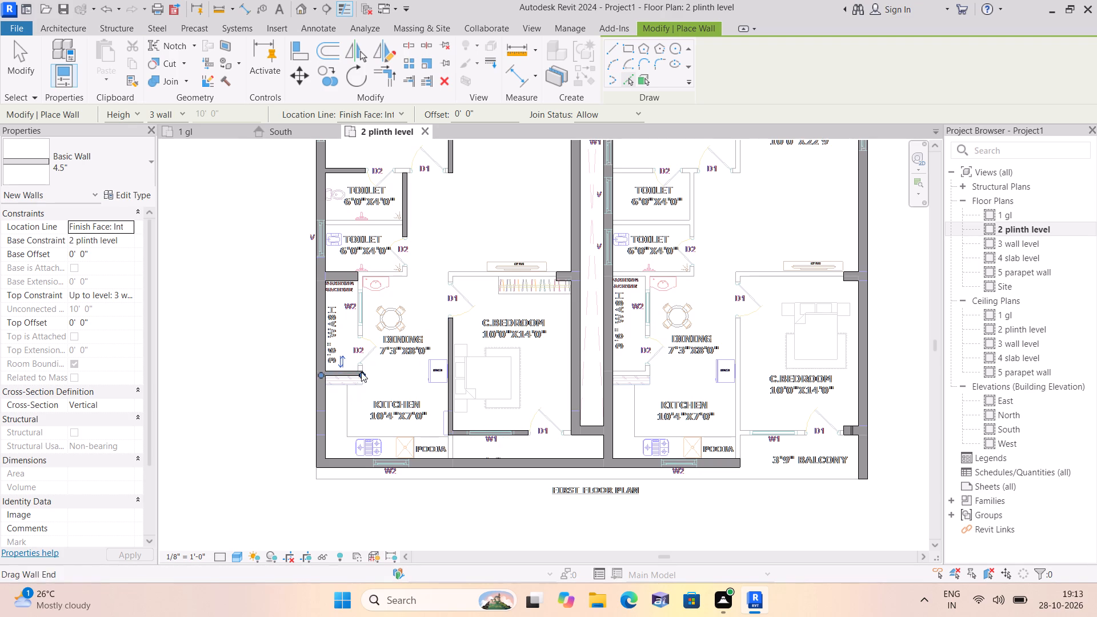
Trace a 4.5" wall on the short line at the end of the 9" wall between the southwest flat's toilet and wash.
left_click(364, 279)
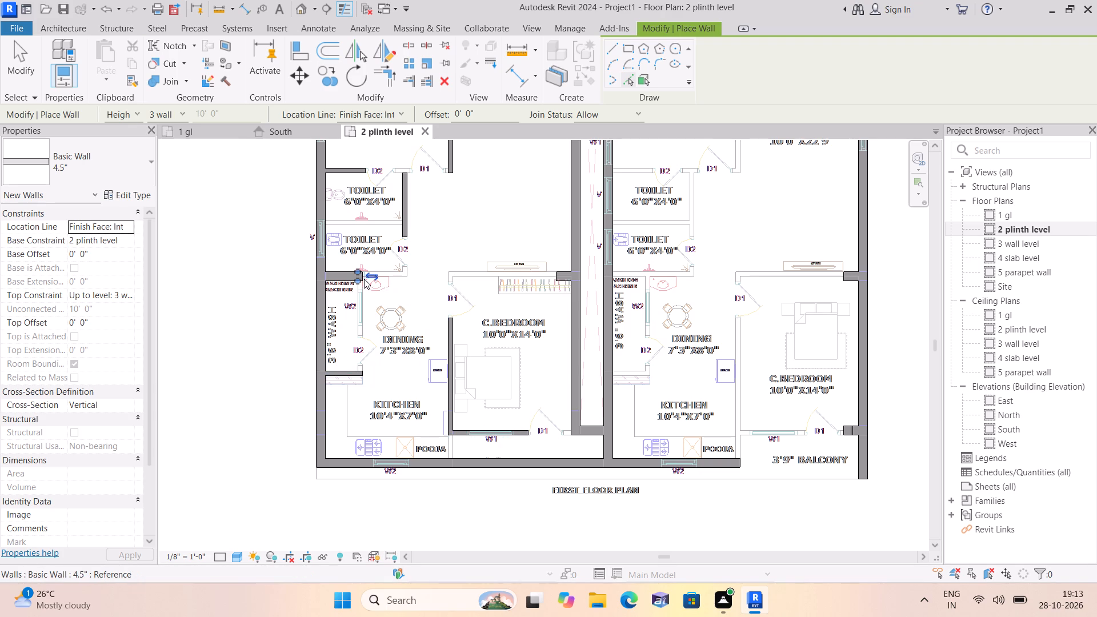
key("Escape")
scroll(347, 278, "up", 5)
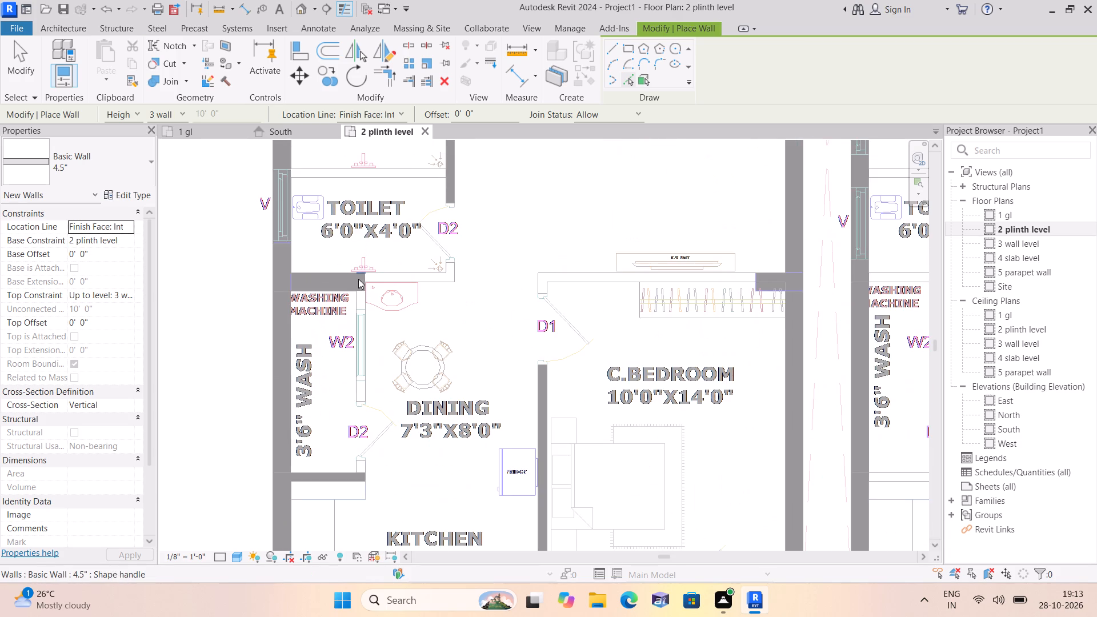
key("Escape")
scroll(367, 233, "down", 4)
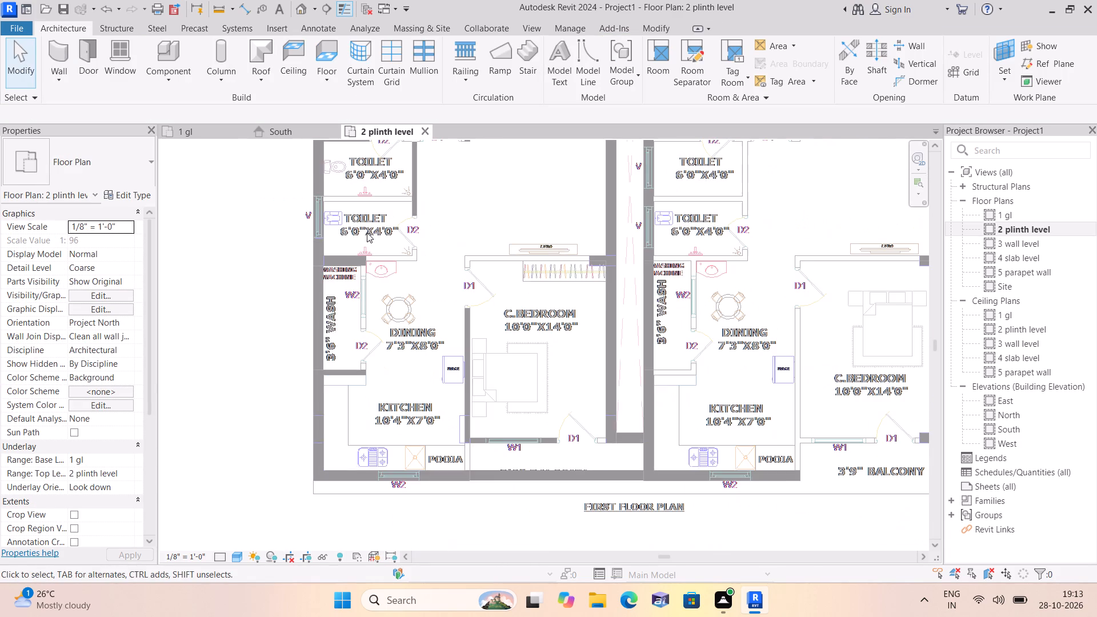
scroll(423, 268, "down", 1)
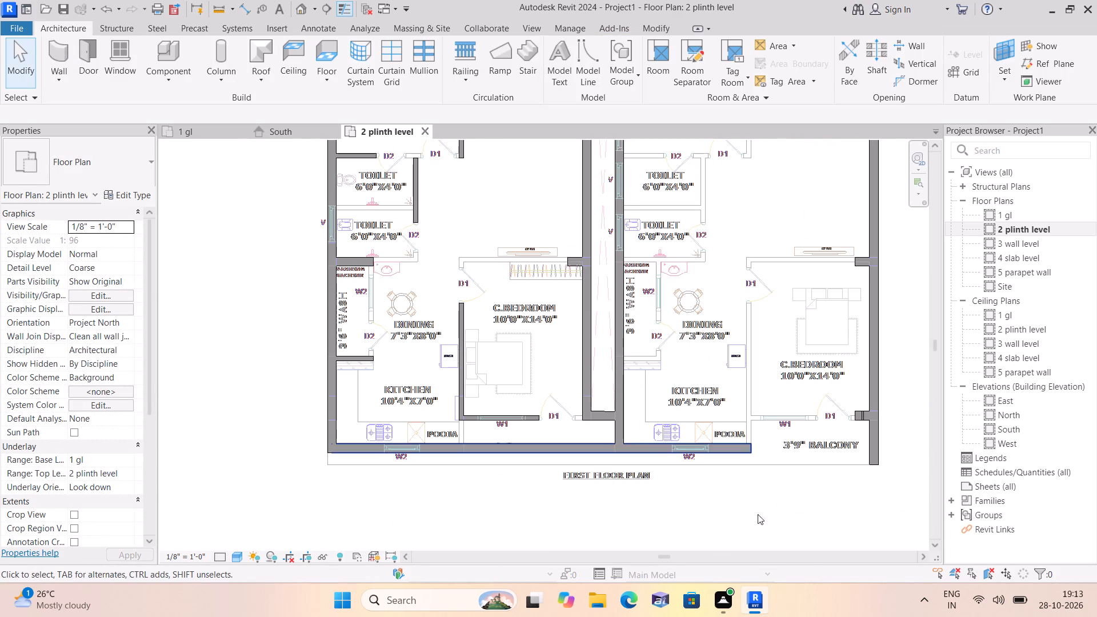
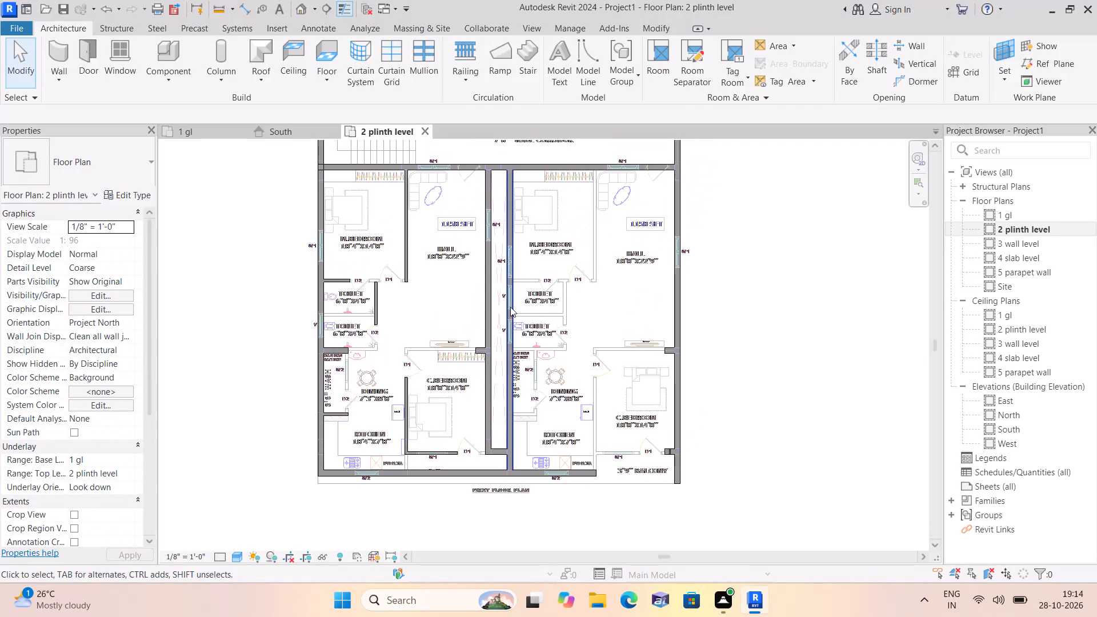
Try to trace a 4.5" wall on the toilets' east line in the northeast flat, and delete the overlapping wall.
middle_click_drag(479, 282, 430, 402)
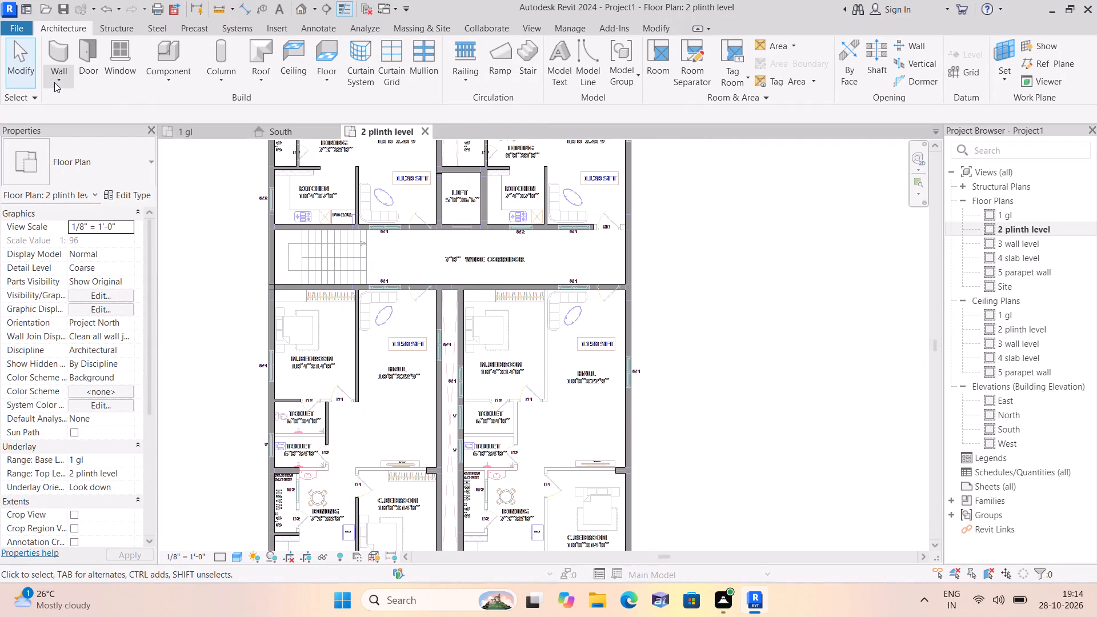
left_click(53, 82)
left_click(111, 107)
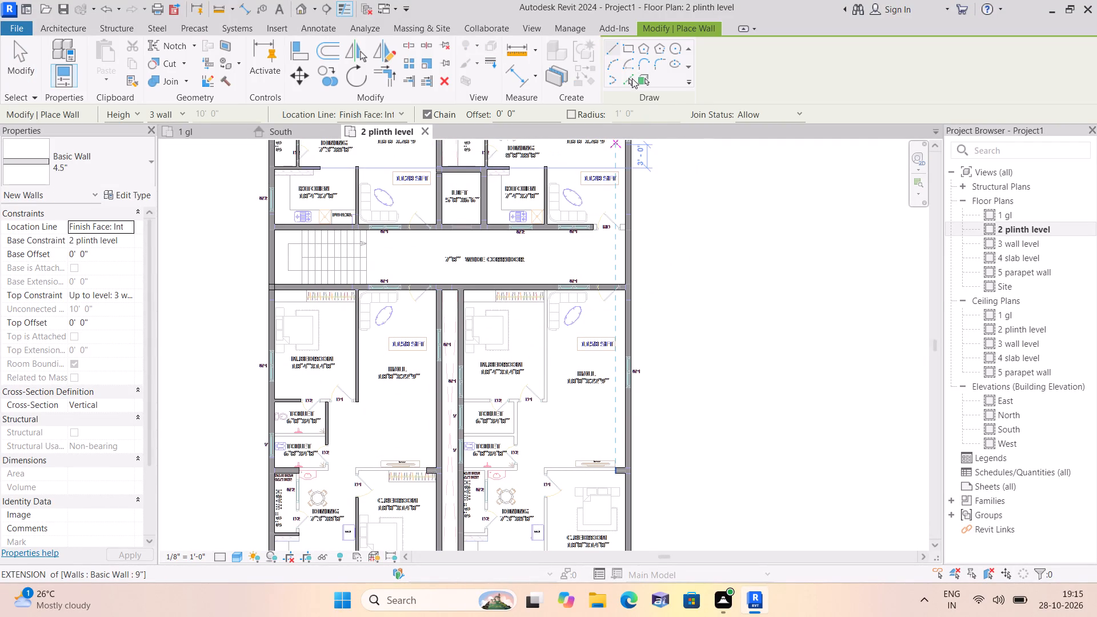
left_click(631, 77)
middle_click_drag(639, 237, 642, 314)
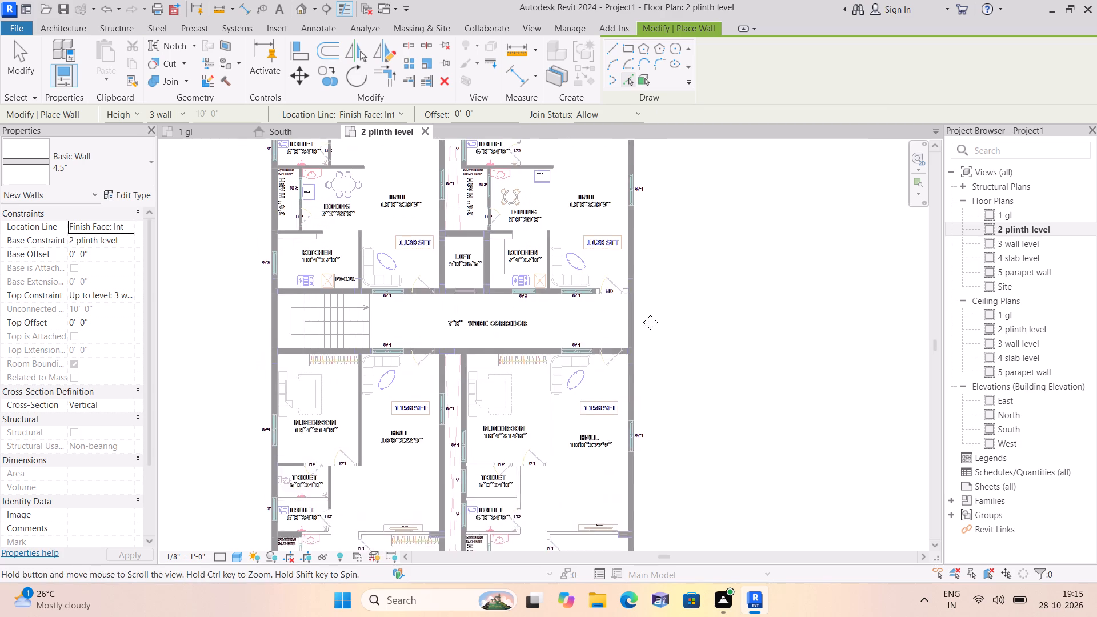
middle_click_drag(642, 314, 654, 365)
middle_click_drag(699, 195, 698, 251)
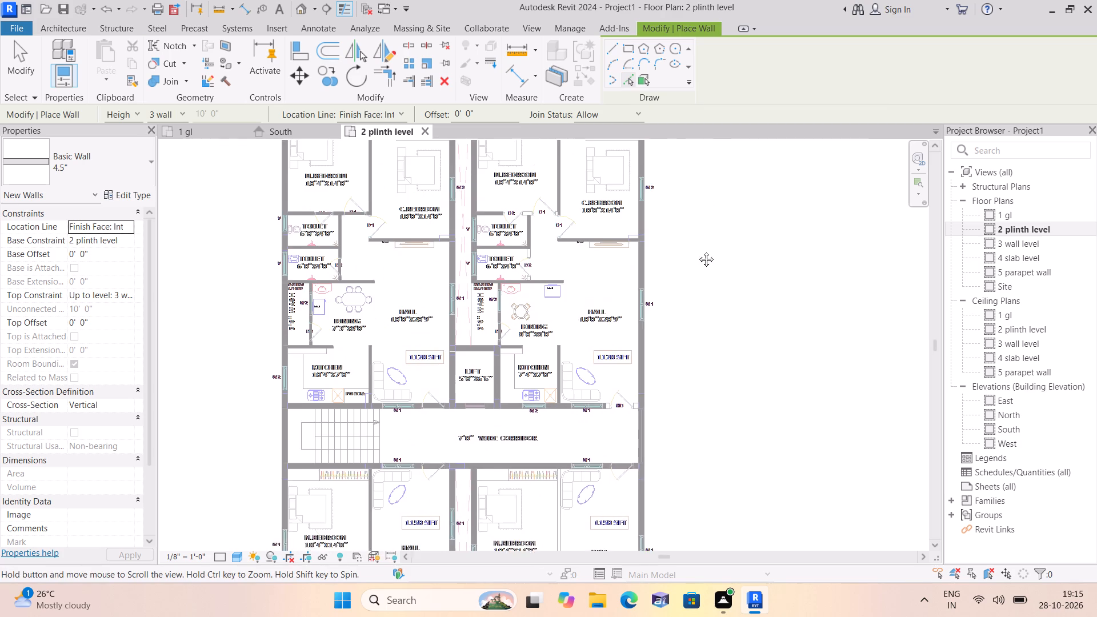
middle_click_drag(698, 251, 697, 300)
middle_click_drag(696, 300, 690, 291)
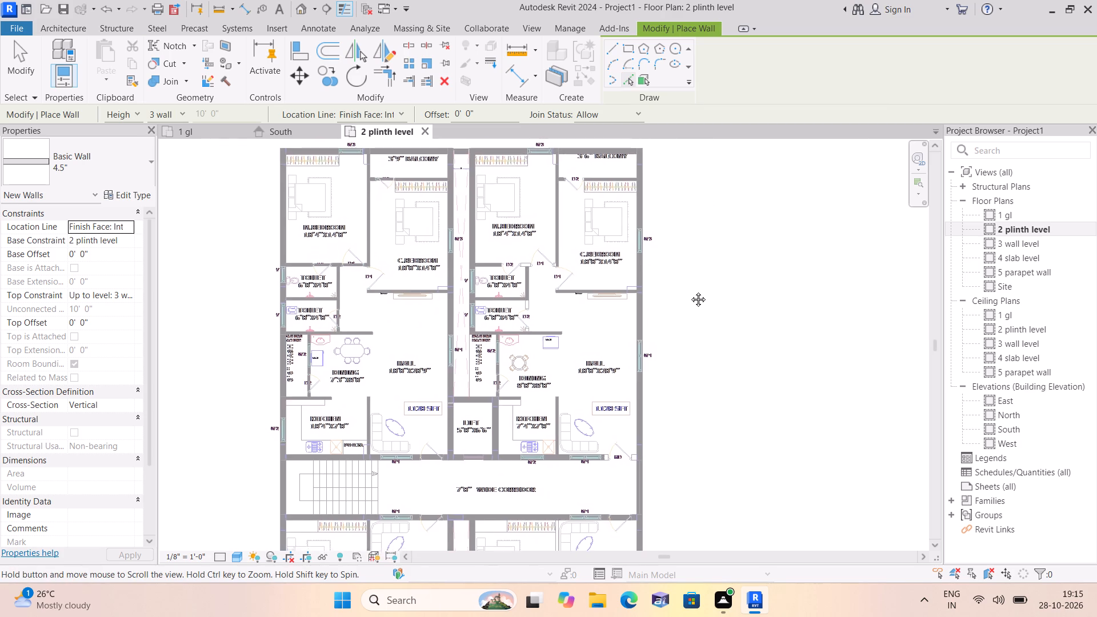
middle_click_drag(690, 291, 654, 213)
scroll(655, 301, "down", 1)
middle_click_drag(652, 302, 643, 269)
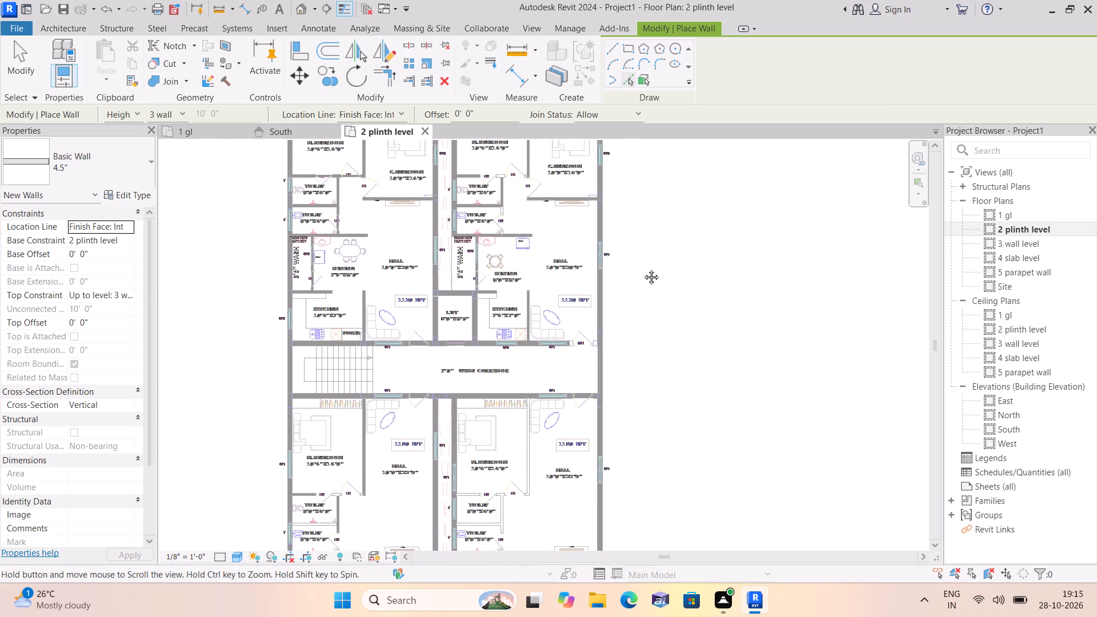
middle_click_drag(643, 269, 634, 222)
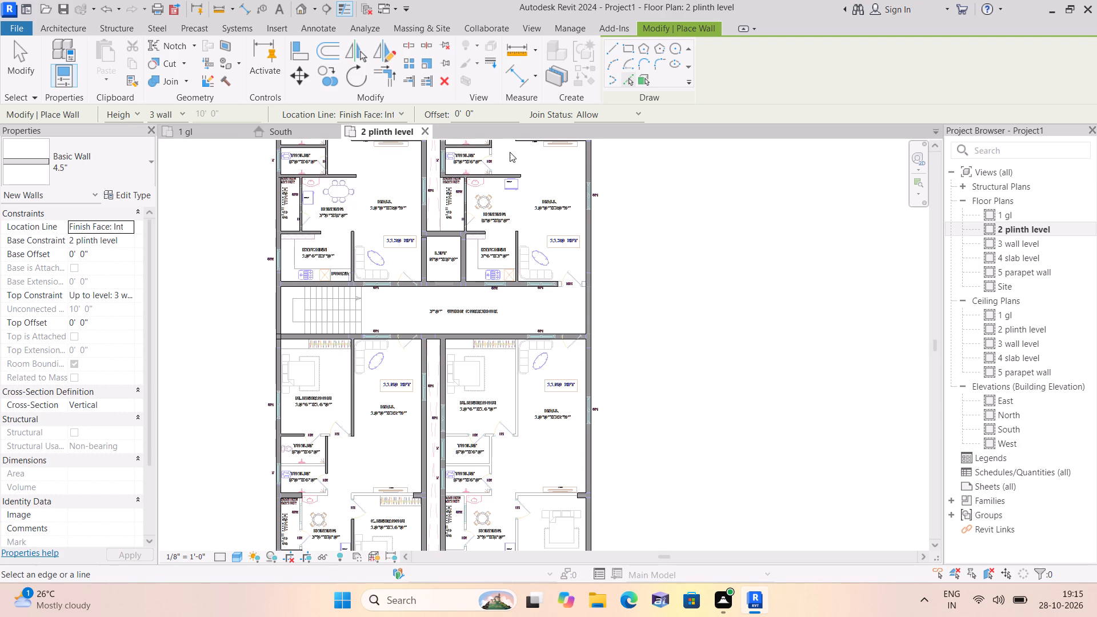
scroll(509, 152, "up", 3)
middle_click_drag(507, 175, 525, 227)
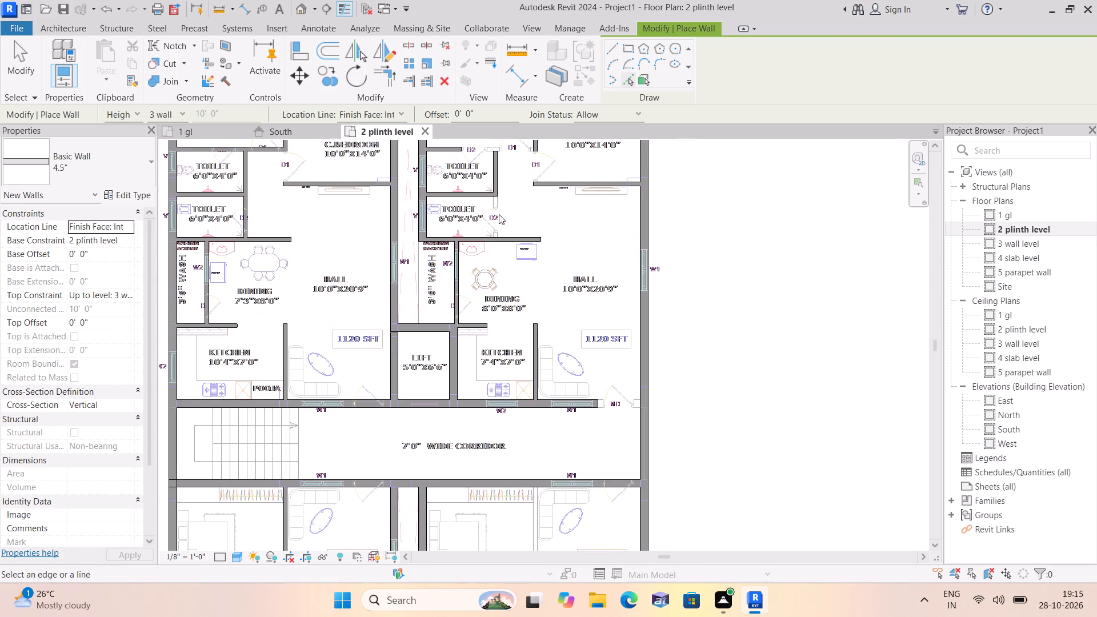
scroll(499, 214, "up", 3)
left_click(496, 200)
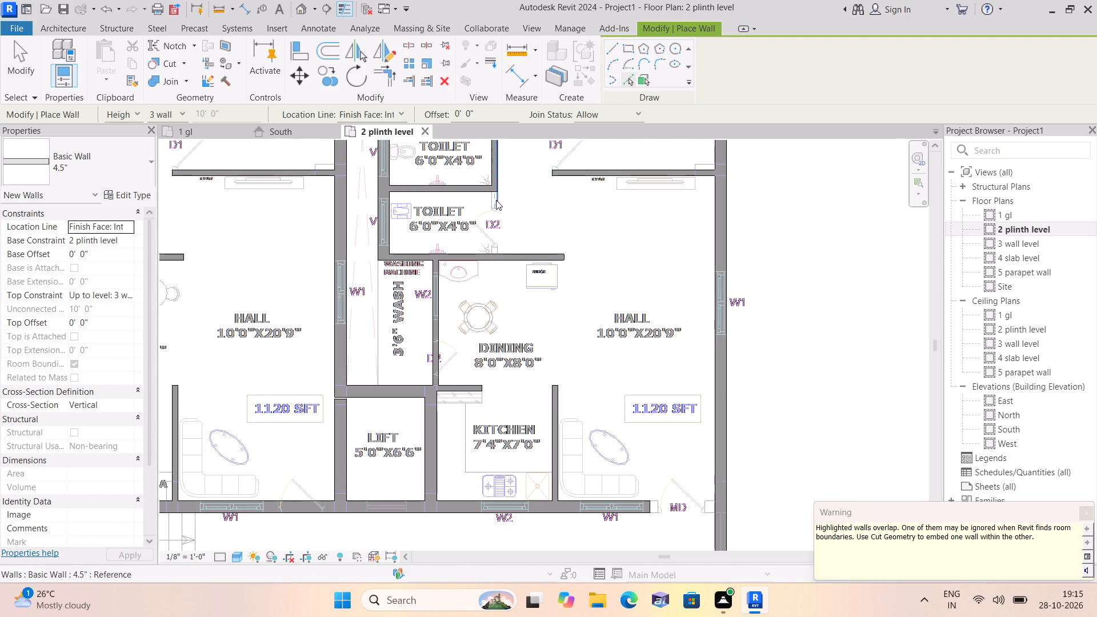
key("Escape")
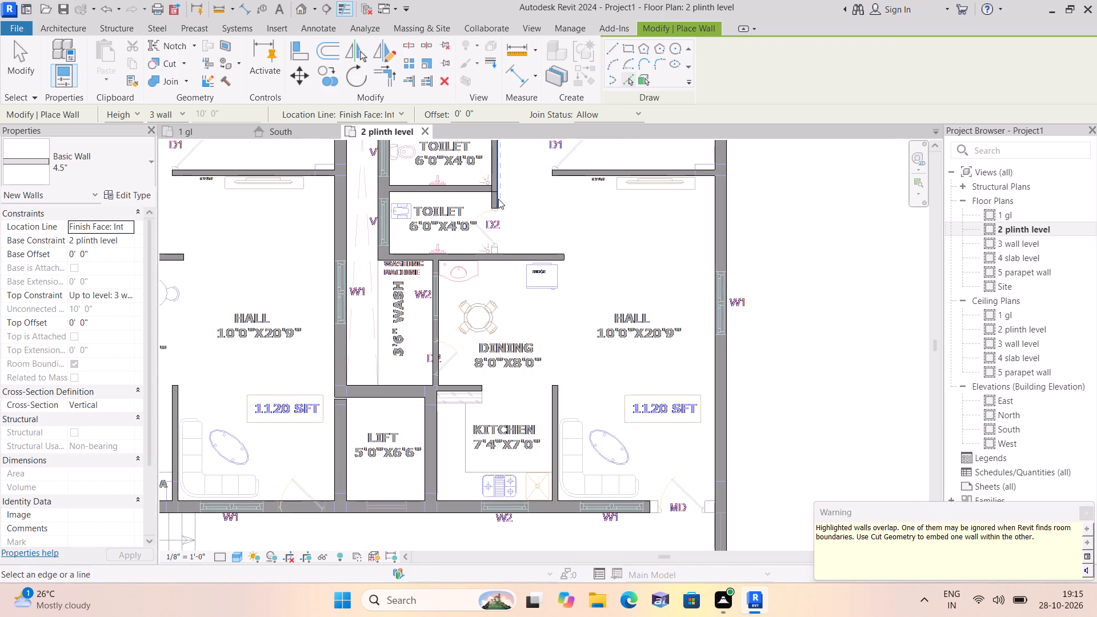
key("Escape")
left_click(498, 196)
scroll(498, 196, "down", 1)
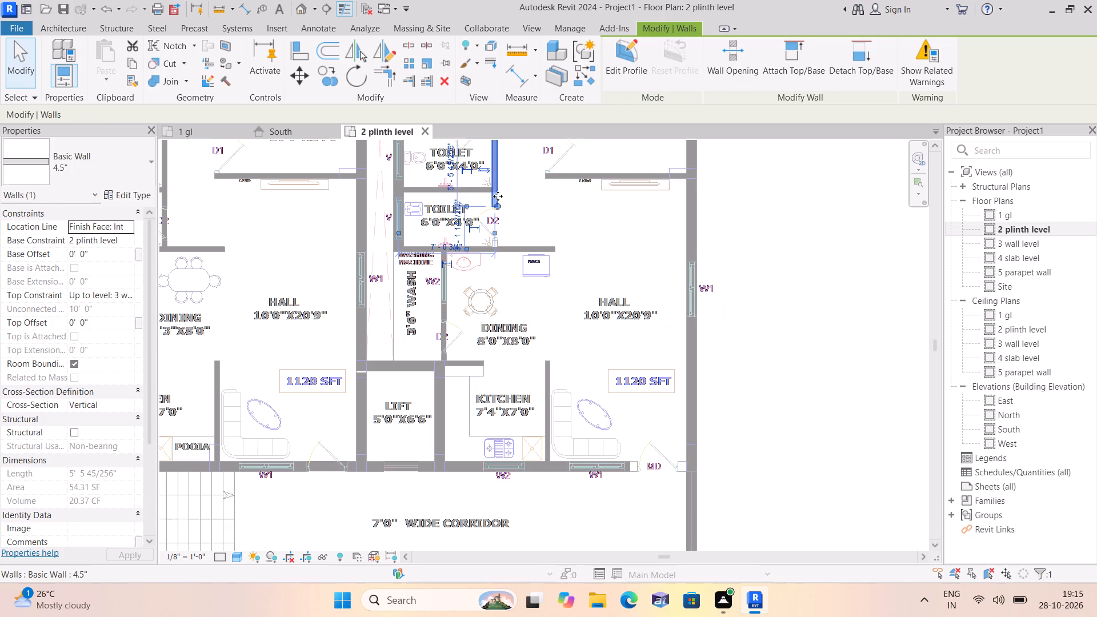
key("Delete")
Trace a 4.5" wall on the CAD line between the two toilets in the southwest flat.
scroll(518, 209, "down", 1)
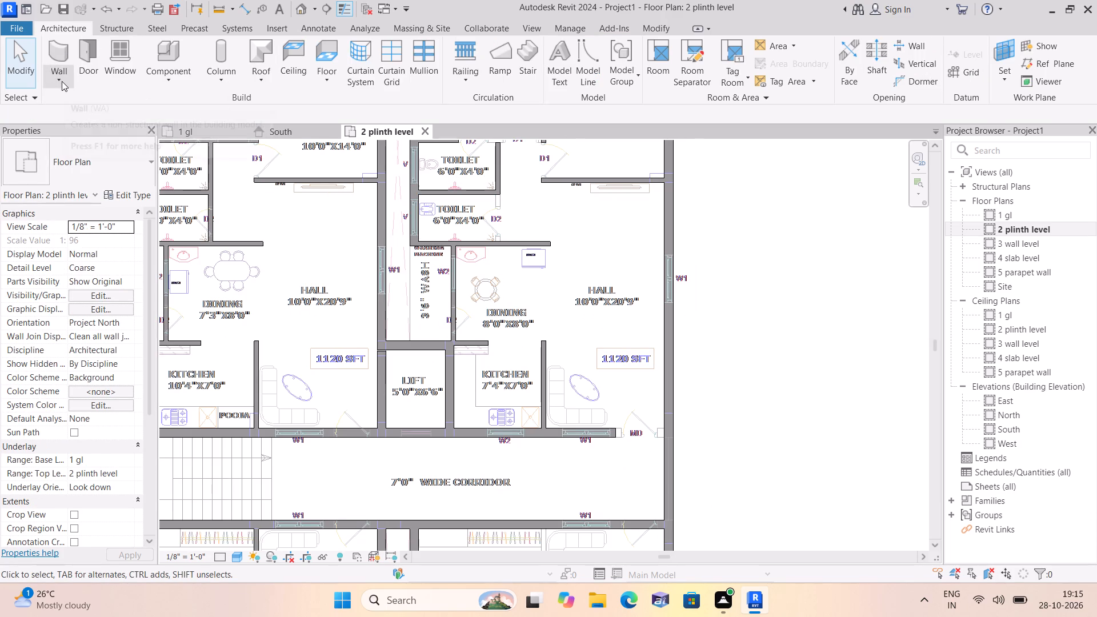
left_click(62, 81)
left_click(94, 106)
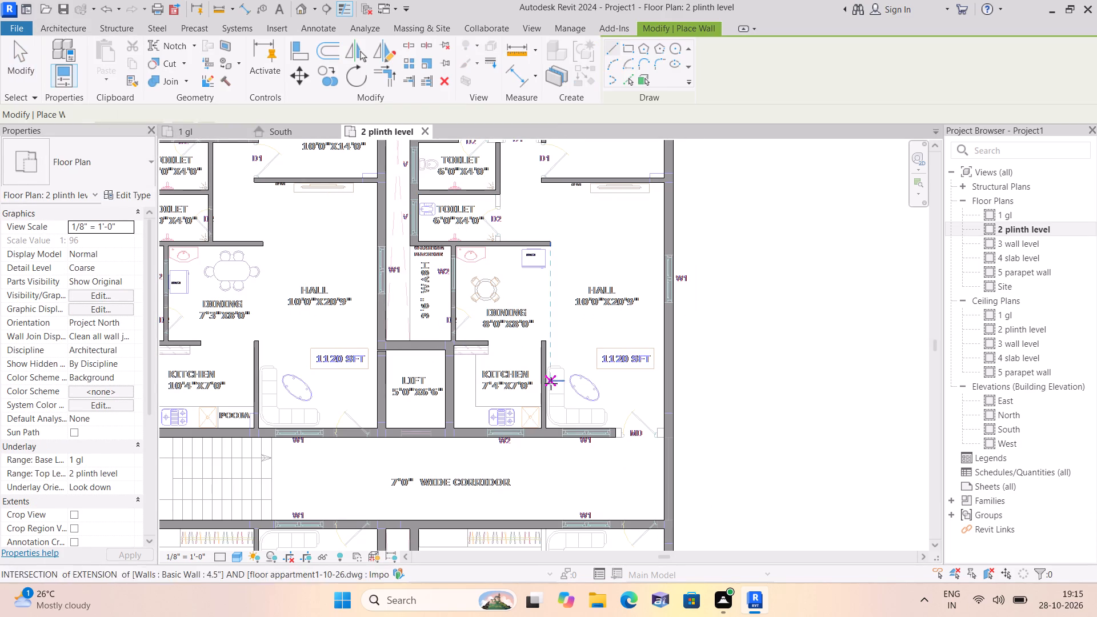
scroll(542, 371, "down", 1)
middle_click_drag(537, 363, 543, 234)
scroll(543, 230, "down", 2)
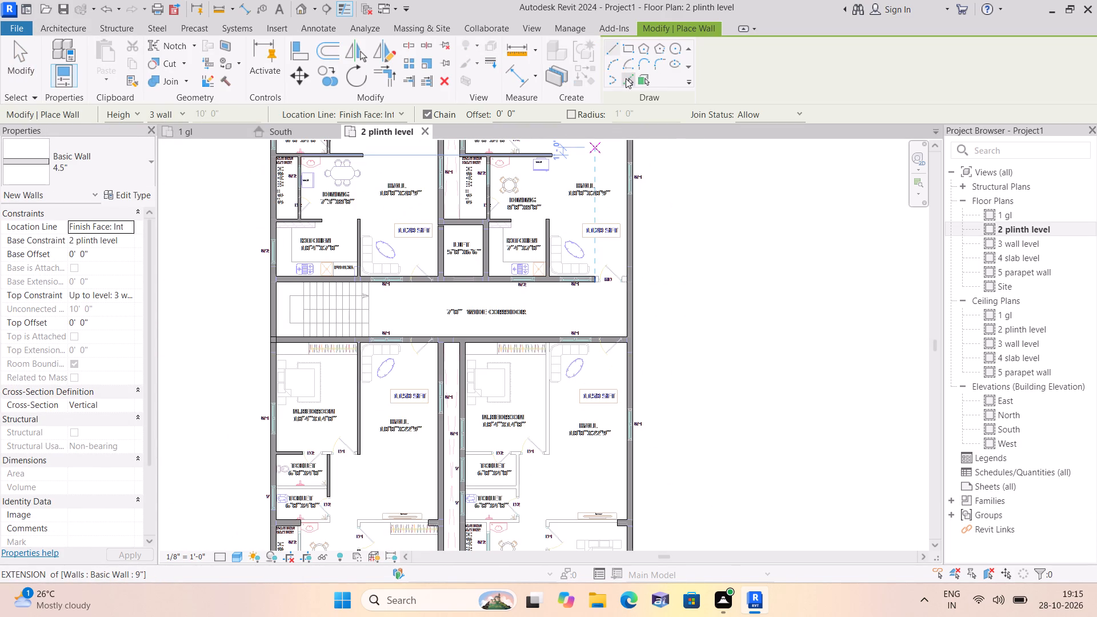
left_click(626, 78)
middle_click_drag(736, 449, 650, 336)
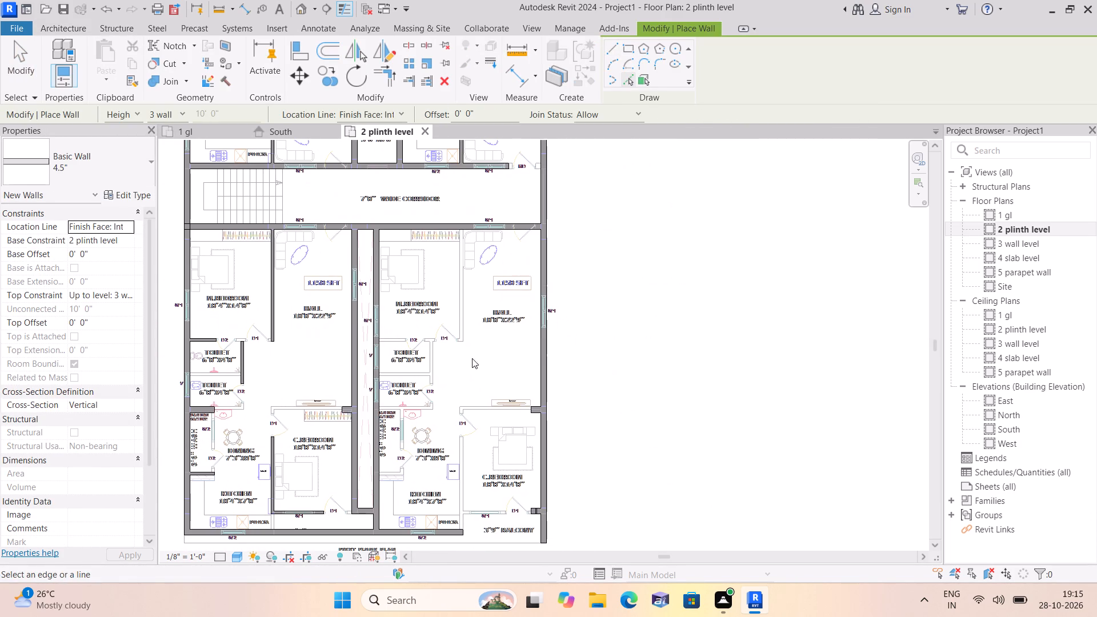
scroll(255, 356, "up", 2)
scroll(270, 358, "down", 1)
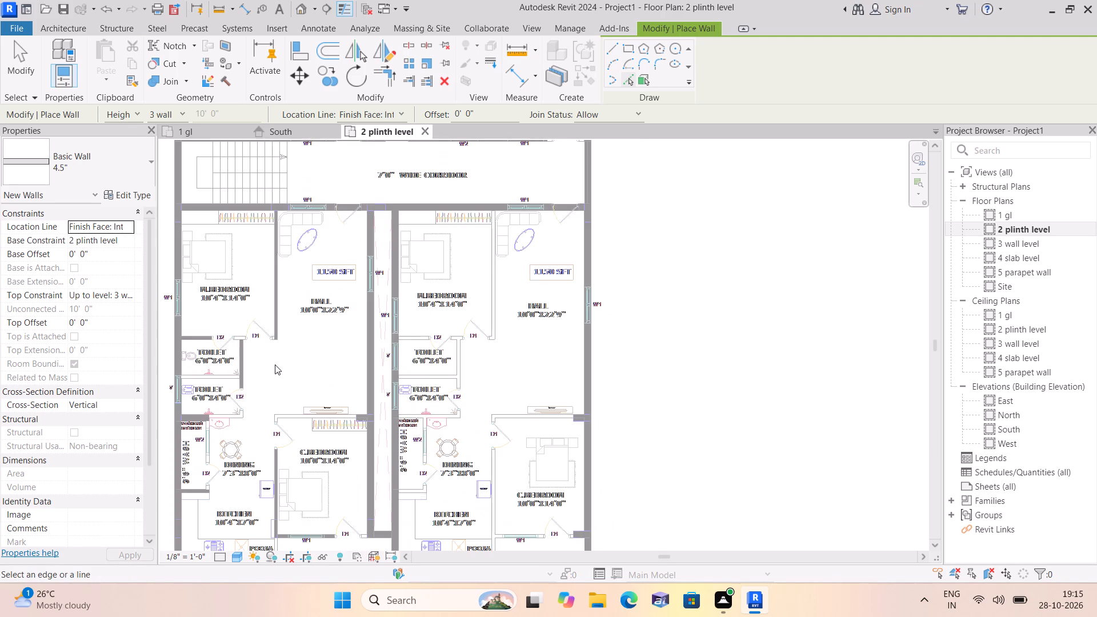
scroll(201, 378, "up", 1)
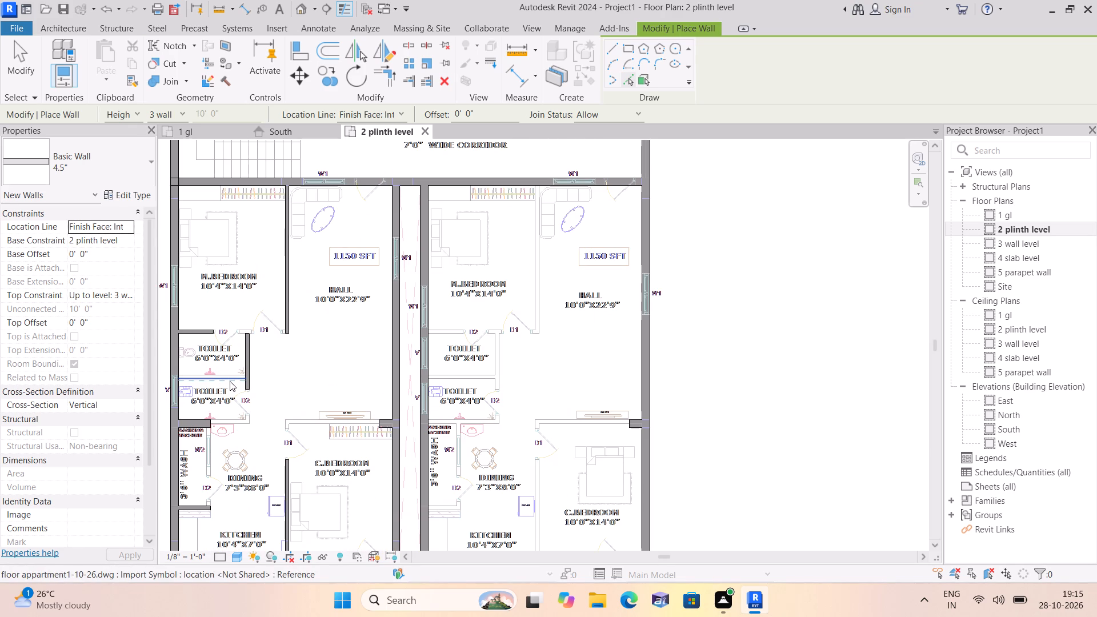
scroll(231, 380, "up", 2)
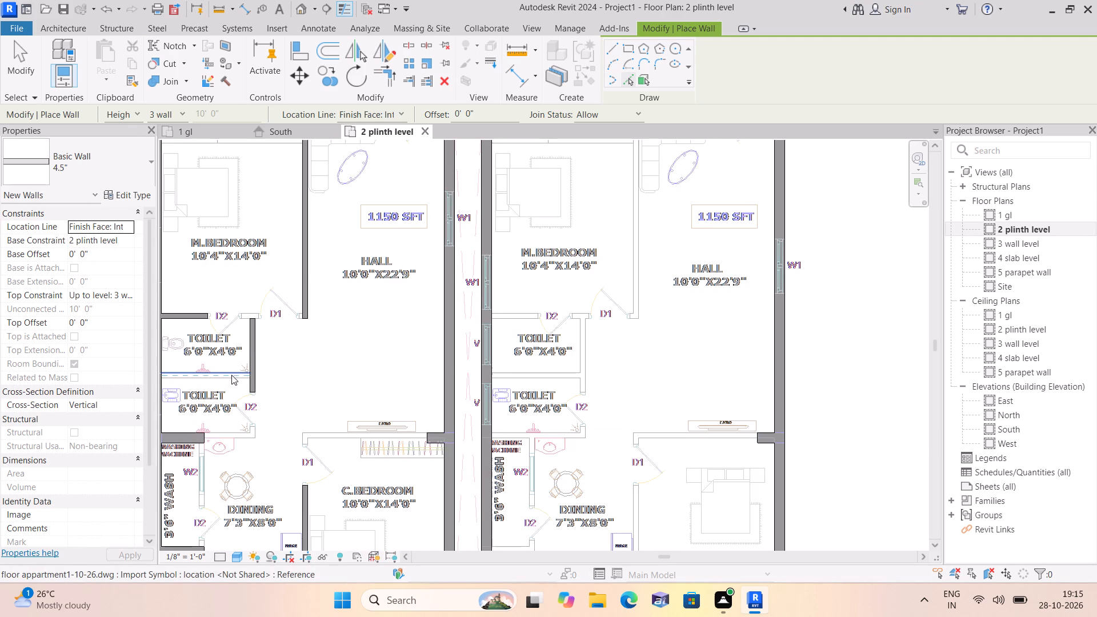
left_click(231, 375)
Trace the southeast flat's 4.5" walls between M.Bedroom and hall, M.Bedroom and toilet, along the toilets' east side, and between the toilets.
scroll(283, 373, "down", 2)
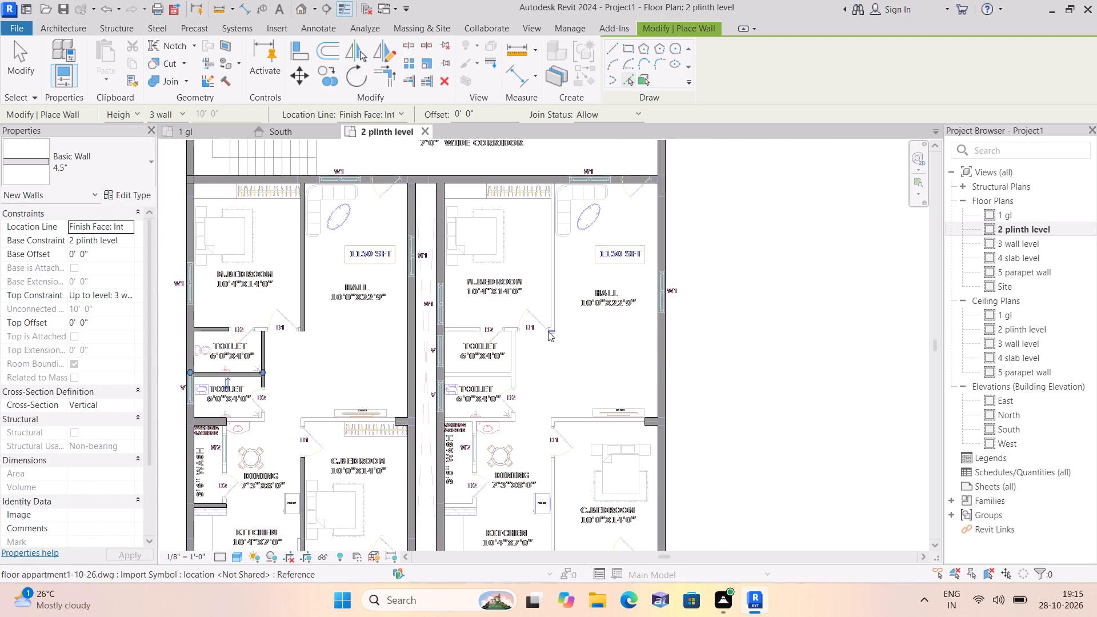
left_click(553, 323)
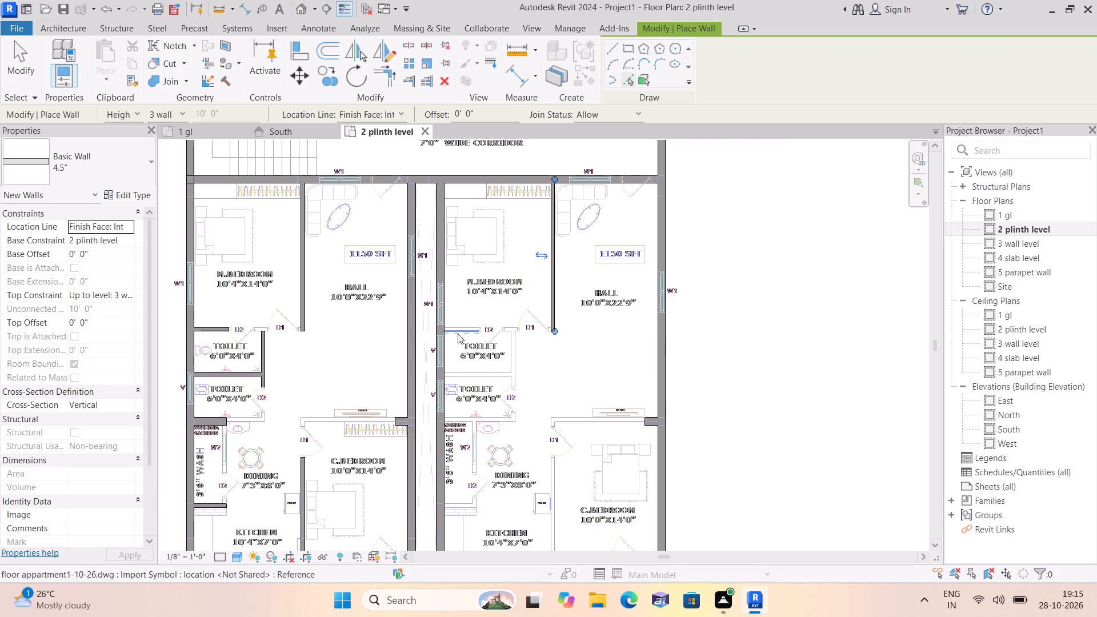
scroll(465, 327, "up", 2)
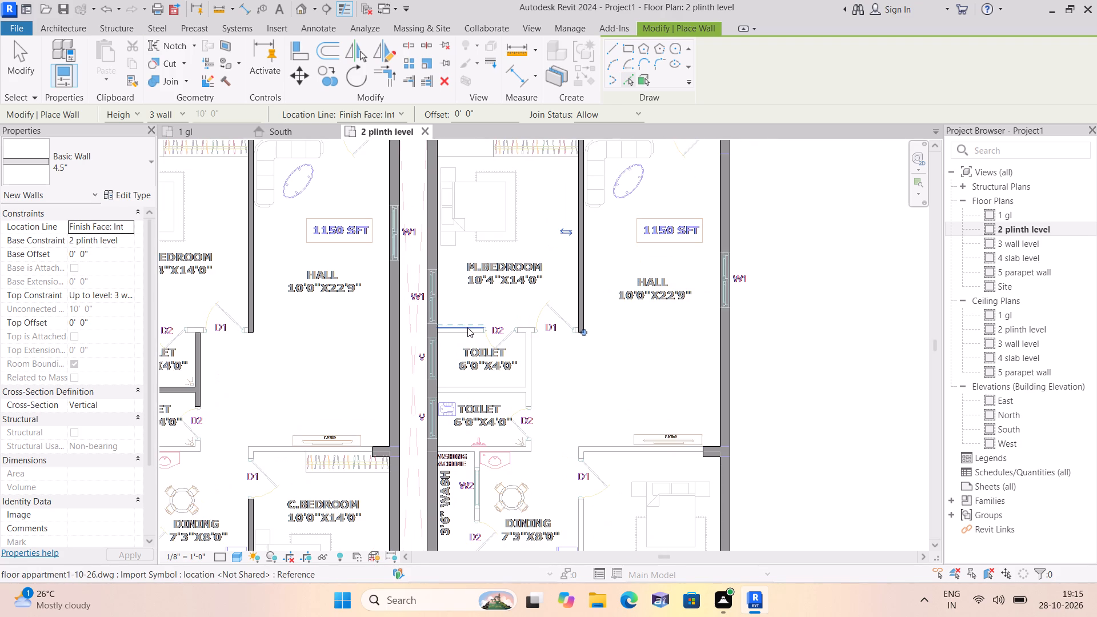
left_click(471, 328)
middle_click_drag(571, 363, 545, 288)
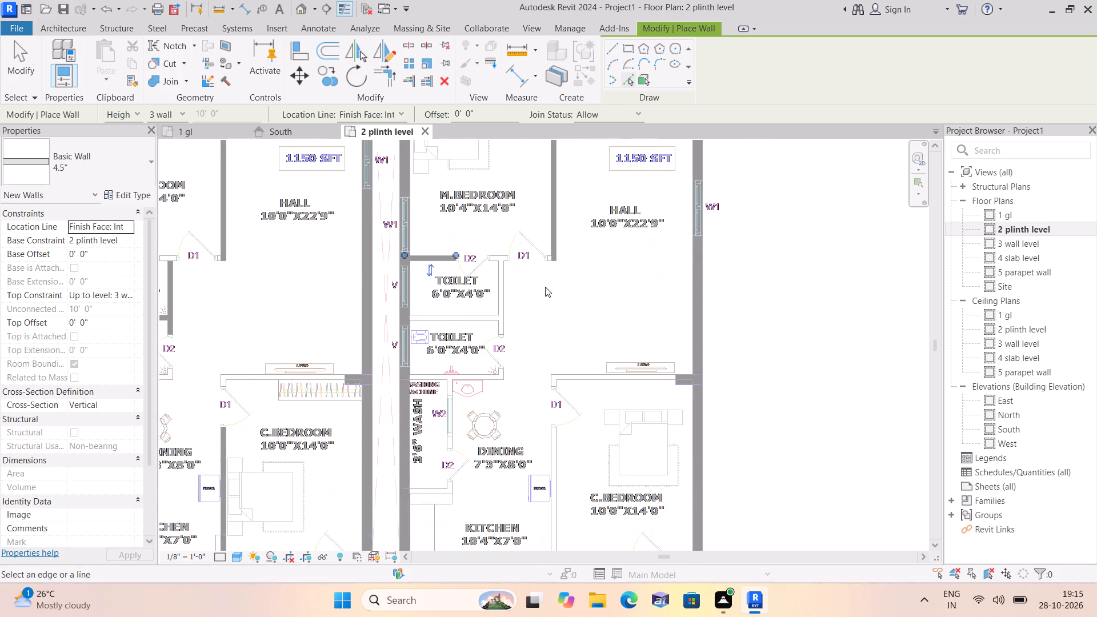
left_click(501, 308)
scroll(537, 328, "down", 1)
middle_click_drag(535, 328, 530, 324)
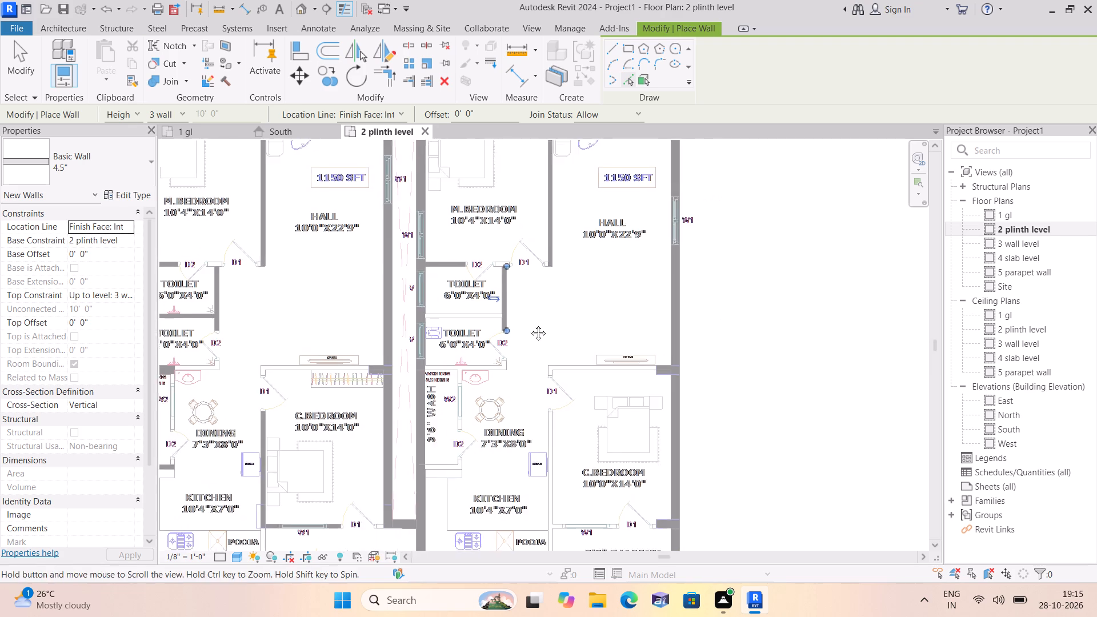
middle_click_drag(530, 324, 519, 251)
left_click(477, 241)
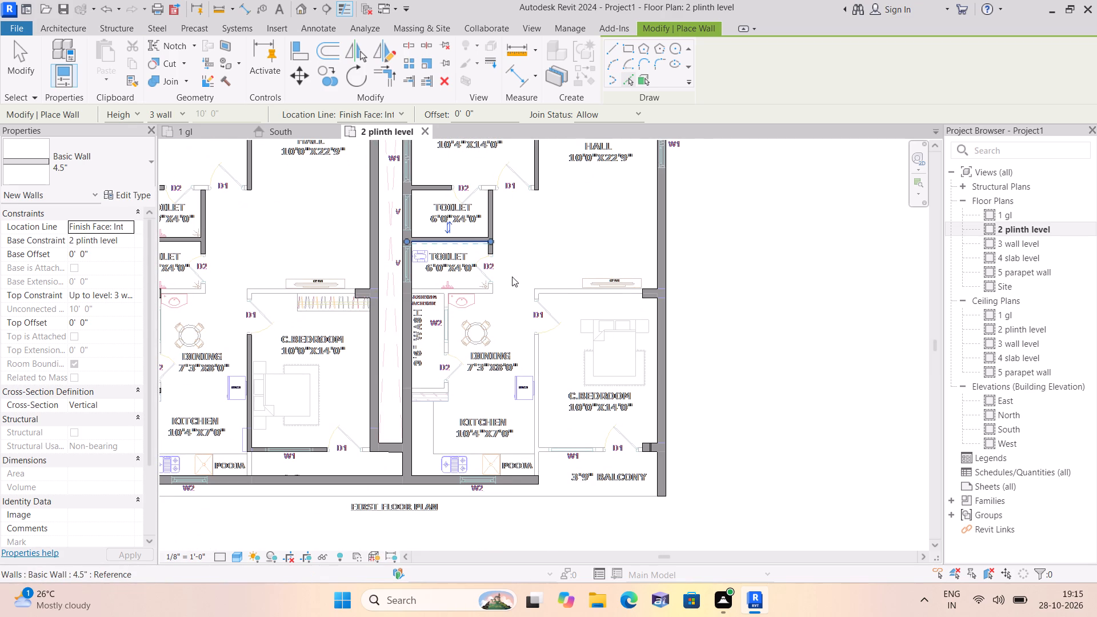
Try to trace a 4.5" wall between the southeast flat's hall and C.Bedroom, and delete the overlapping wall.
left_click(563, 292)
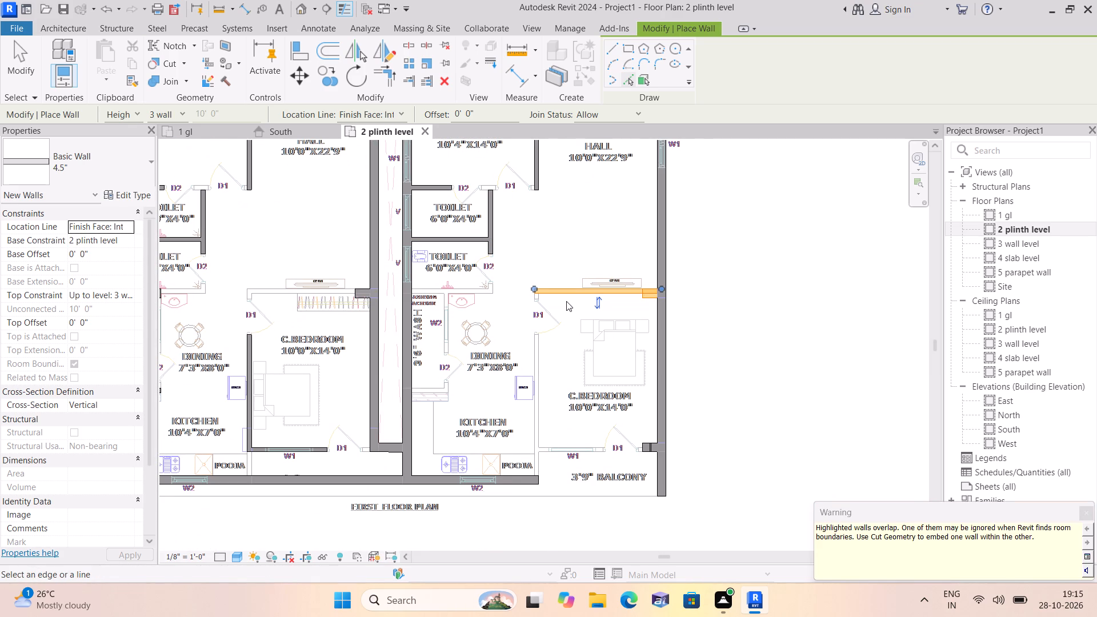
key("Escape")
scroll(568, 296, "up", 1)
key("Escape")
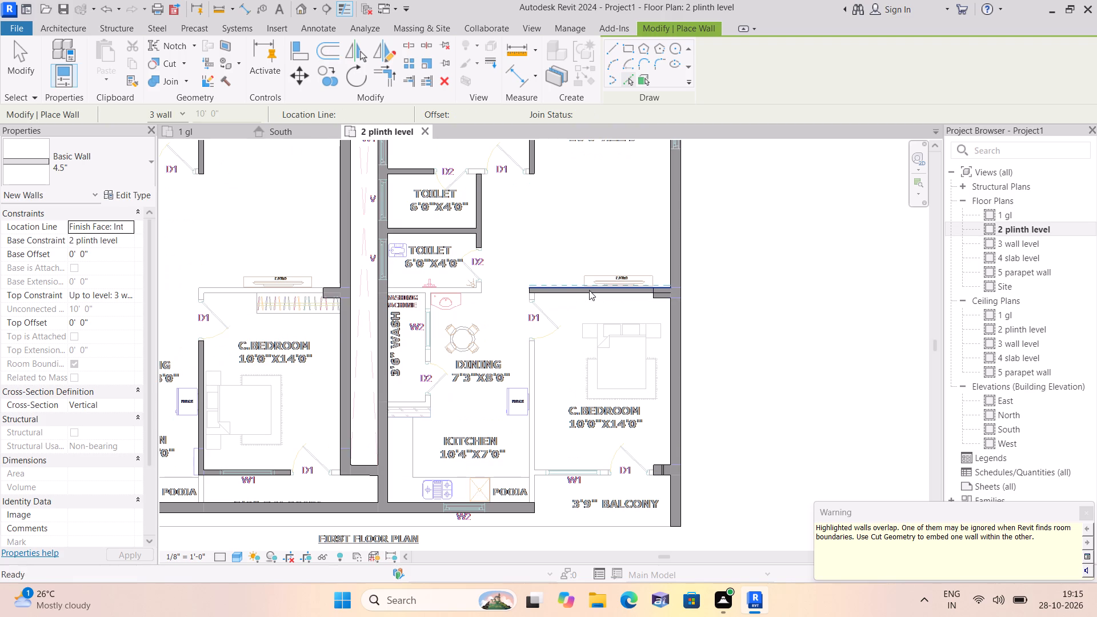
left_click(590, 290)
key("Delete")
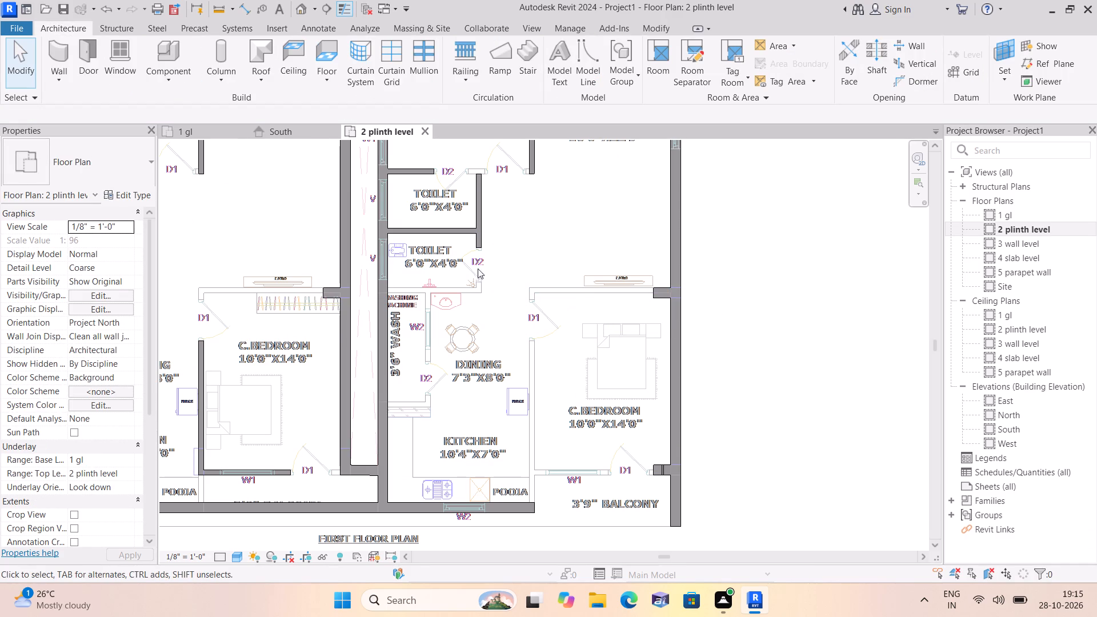
Trace the southwest flat's 4.5" walls between the wash and dining and between the lower toilet and dining.
left_click(58, 79)
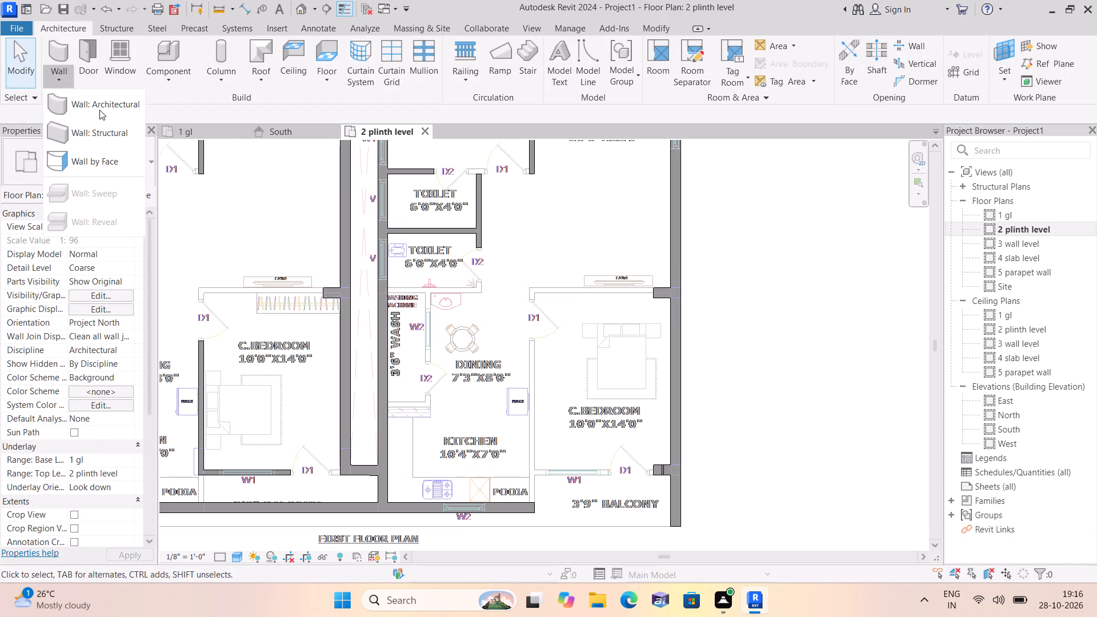
left_click(99, 106)
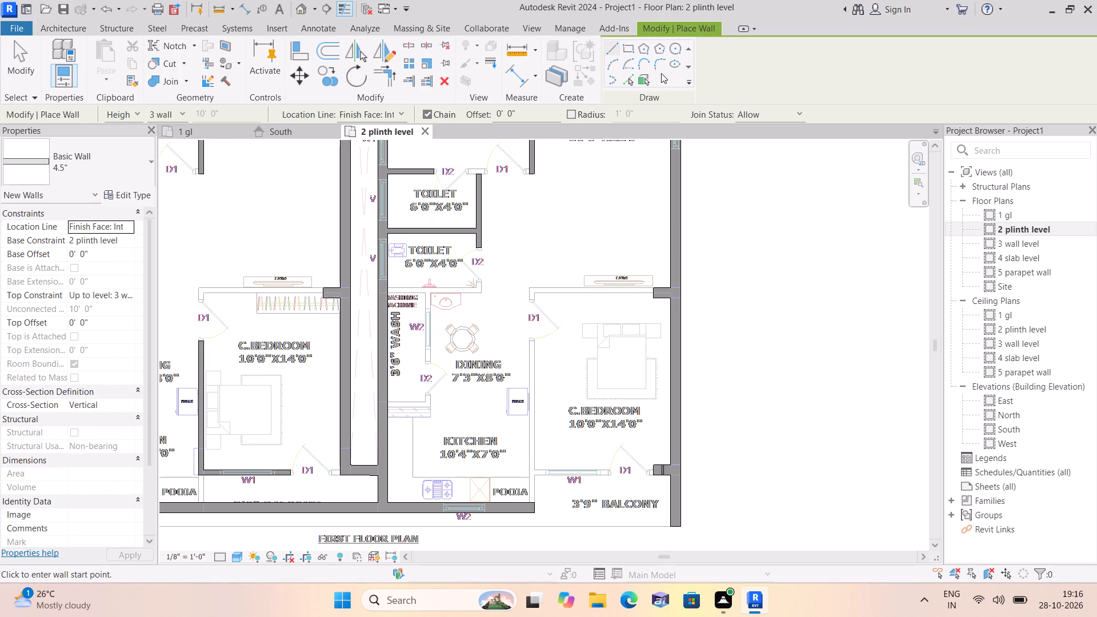
left_click(628, 80)
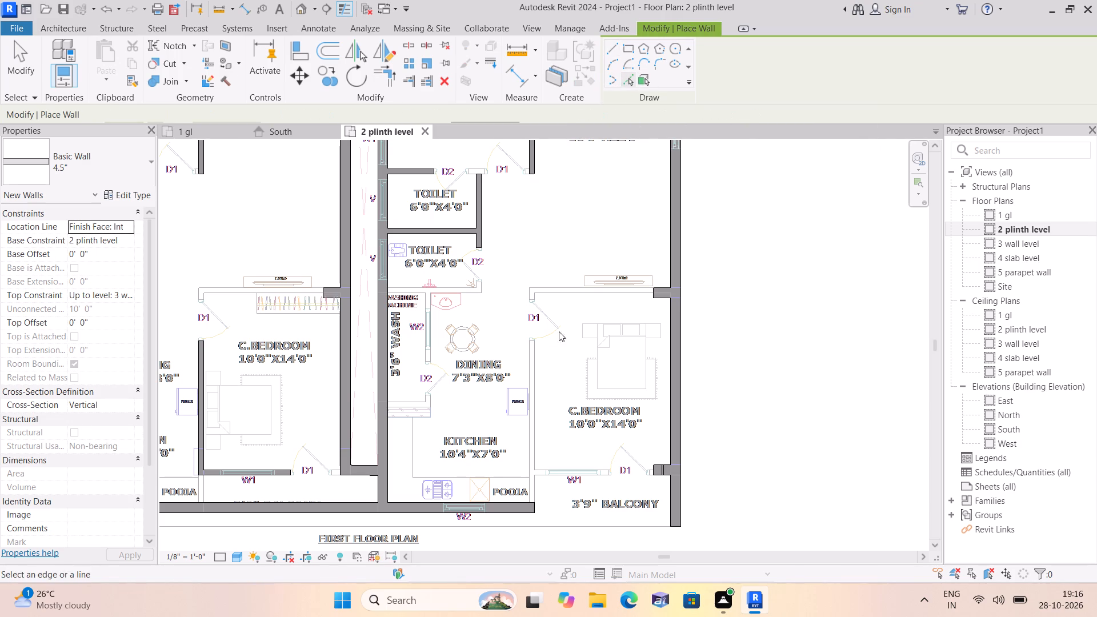
scroll(506, 353, "down", 1)
middle_click_drag(495, 340, 519, 242)
scroll(523, 242, "down", 1)
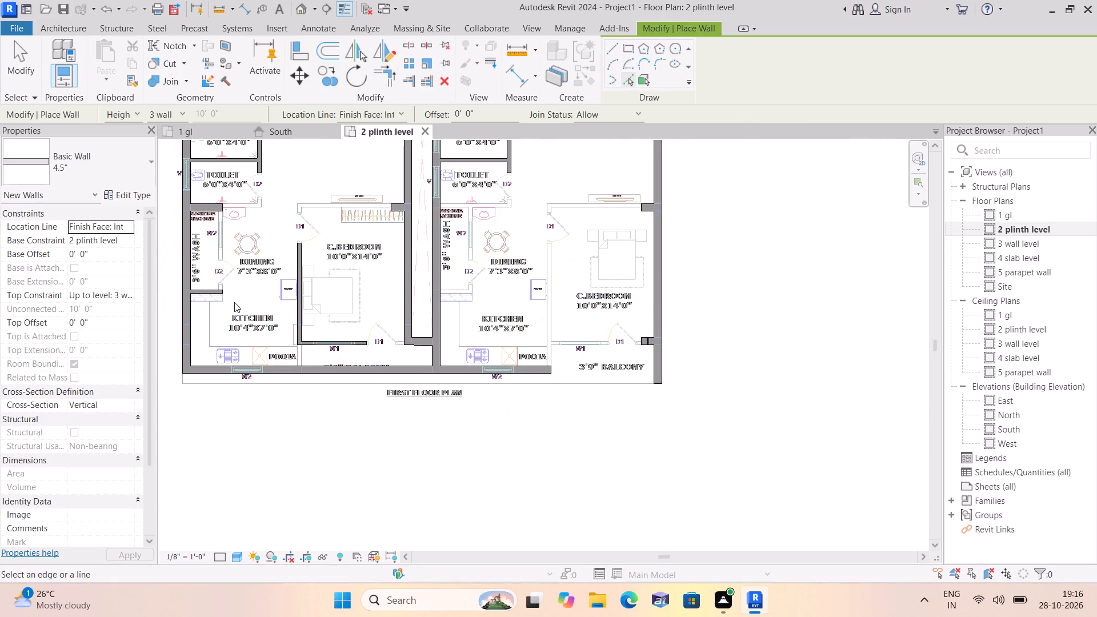
middle_click_drag(234, 280, 259, 313)
scroll(253, 282, "up", 1)
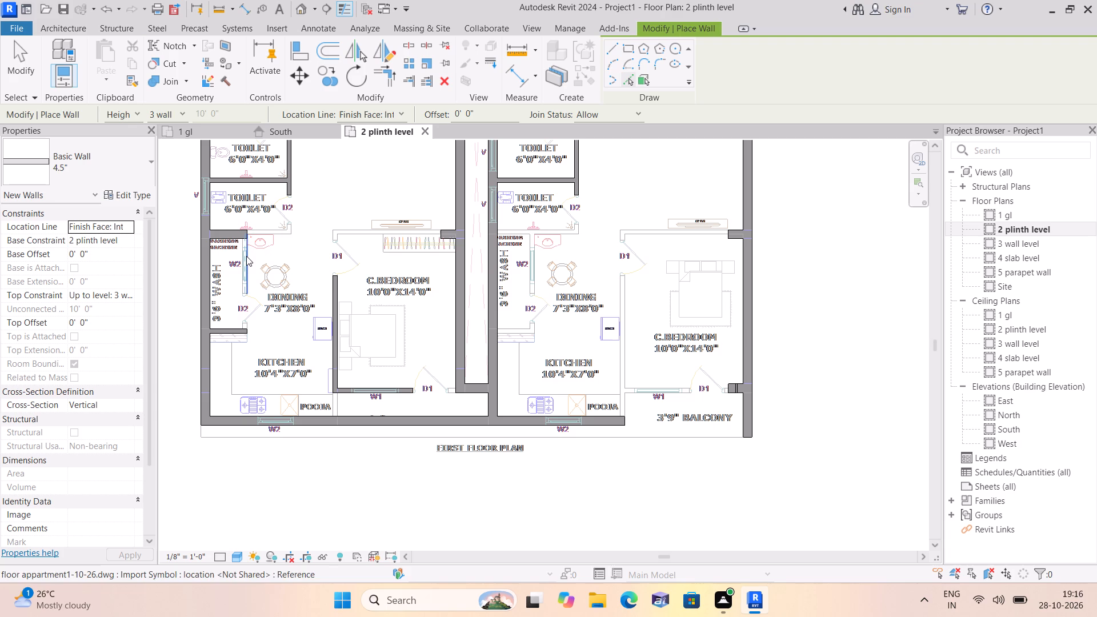
left_click(246, 256)
middle_click_drag(280, 265, 292, 301)
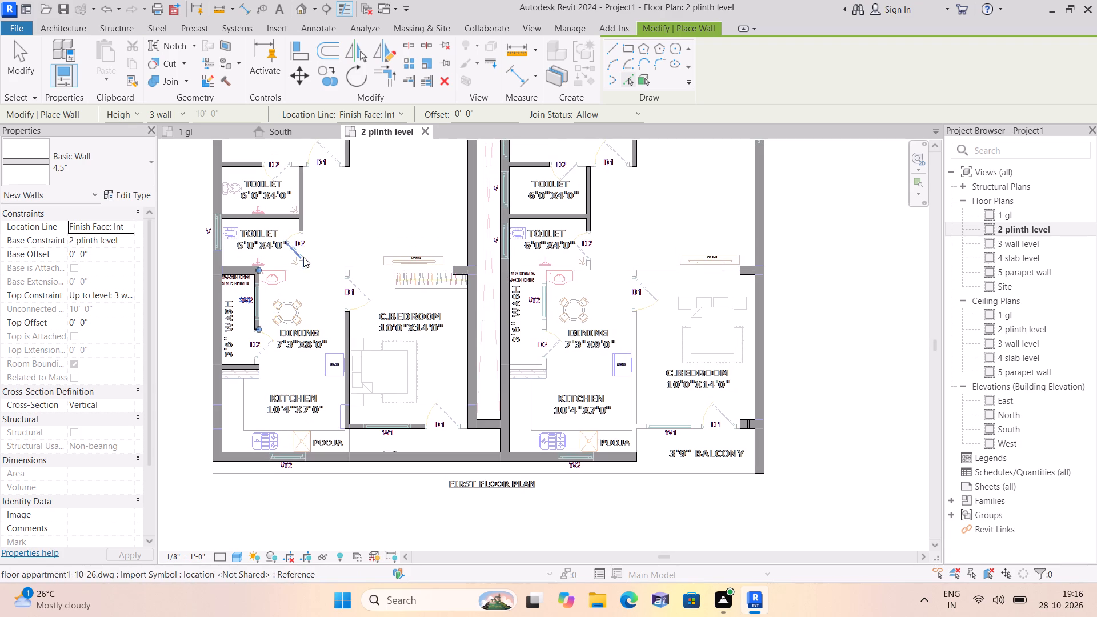
left_click(302, 270)
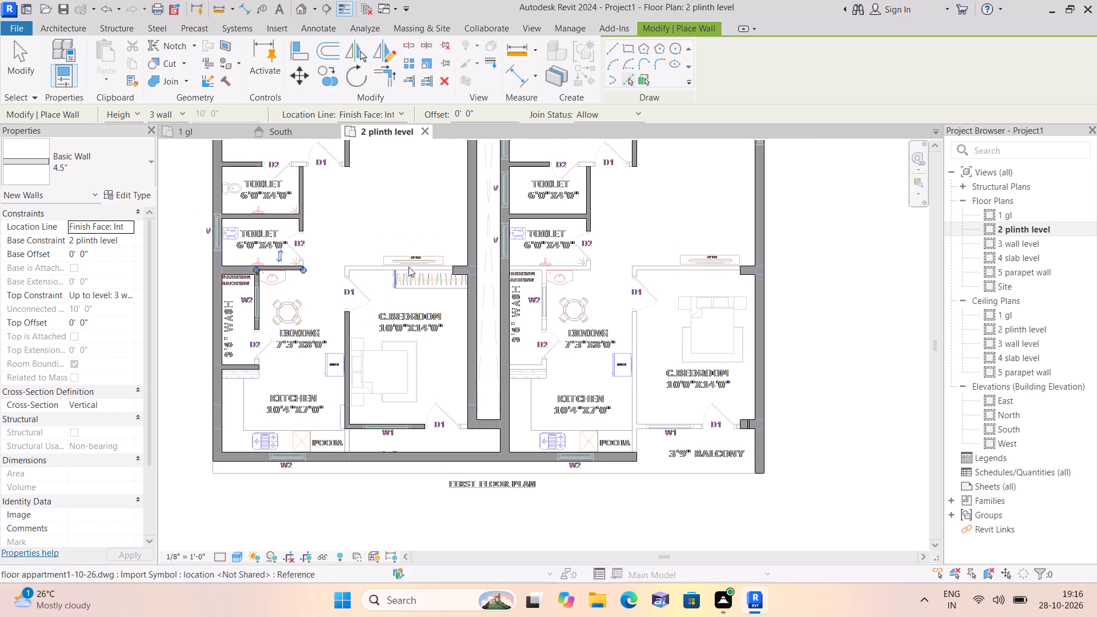
scroll(437, 266, "up", 2)
scroll(438, 285, "down", 3)
scroll(460, 424, "up", 2)
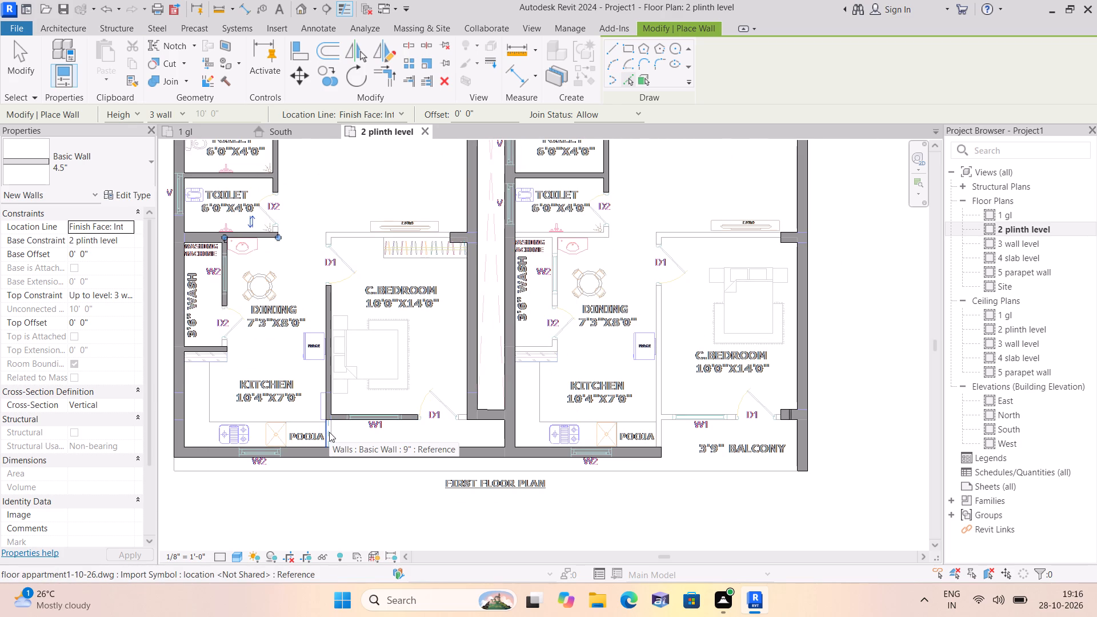
Trace the southwest flat's short 4.5" wall on the CAD line between the pooja and the balcony.
scroll(335, 430, "up", 3)
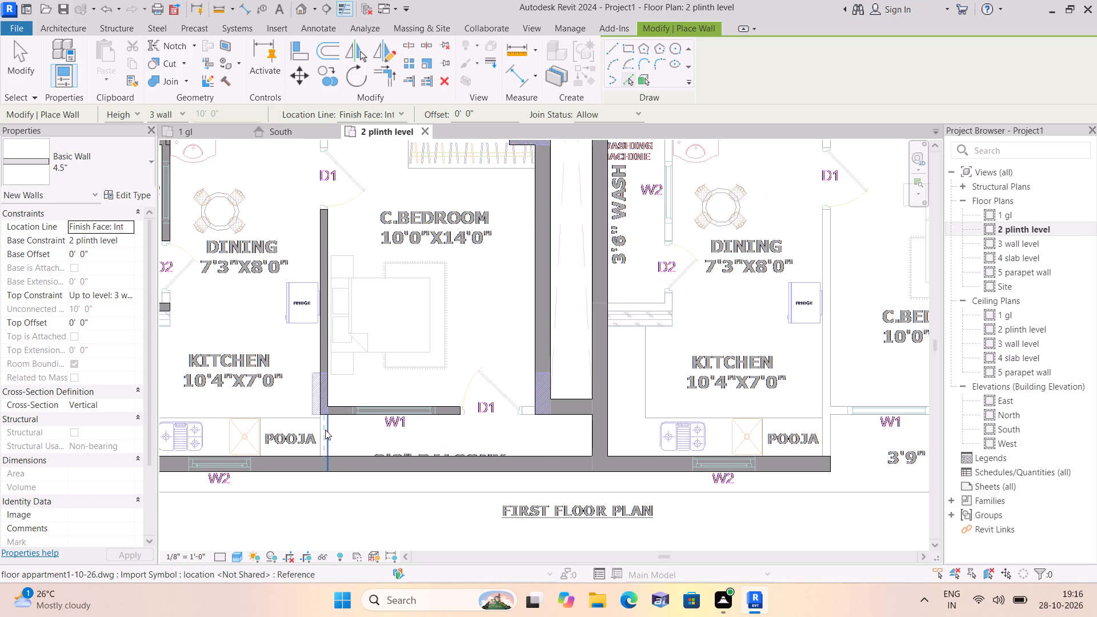
left_click(325, 430)
scroll(386, 431, "down", 3)
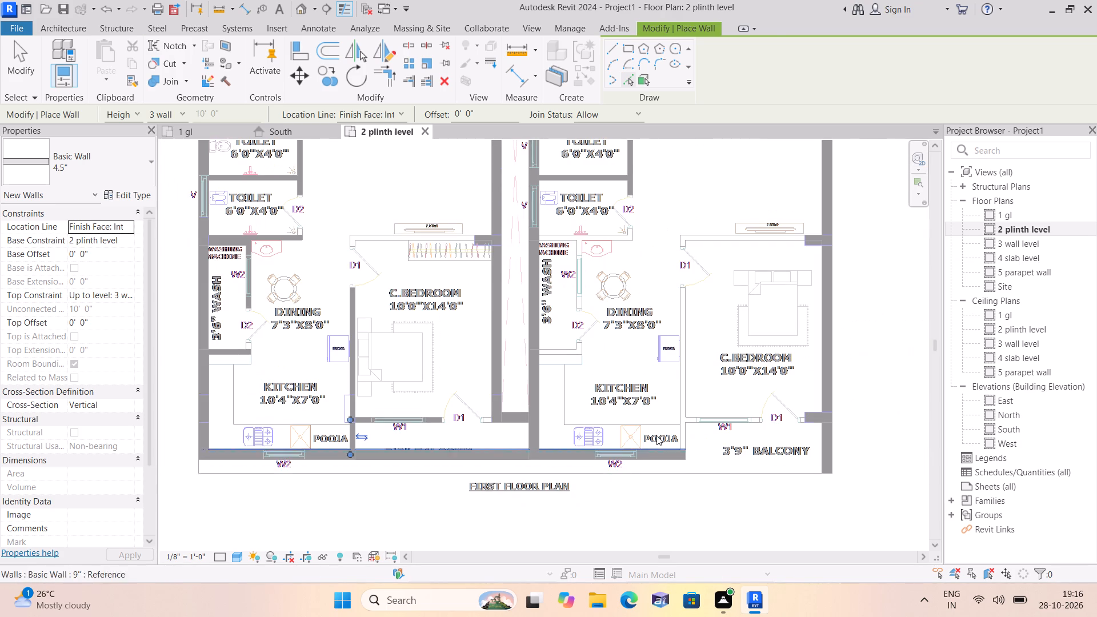
Trace the southeast flat's 4.5" walls at C.Bedroom's W1 balcony window, between kitchen/dining and C.Bedroom, and between the lower toilet and dining.
left_click(704, 423)
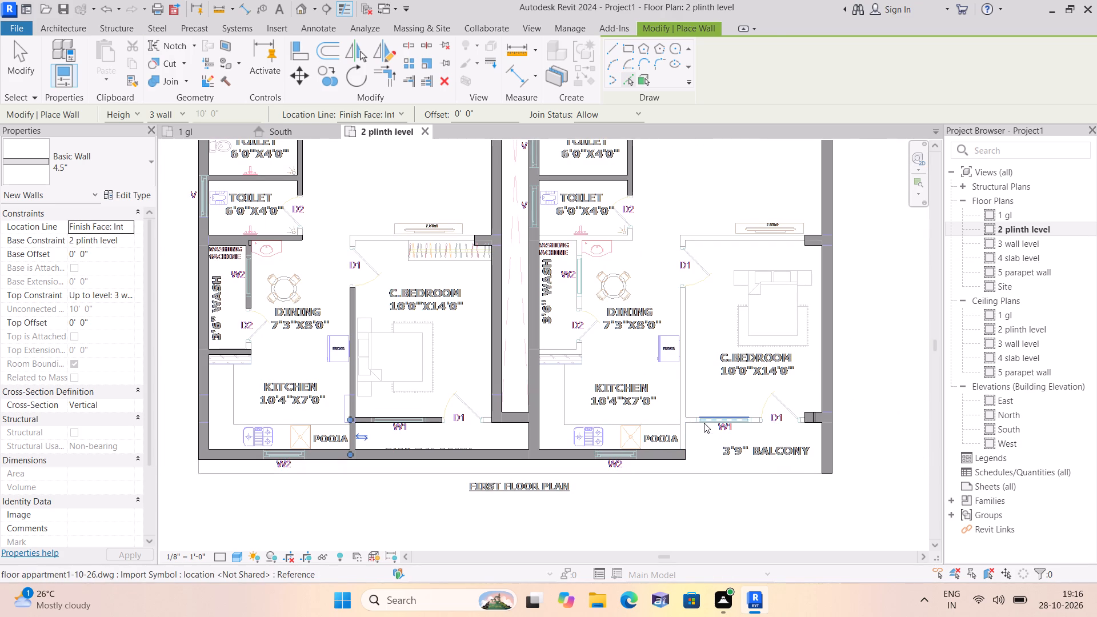
scroll(687, 429, "up", 1)
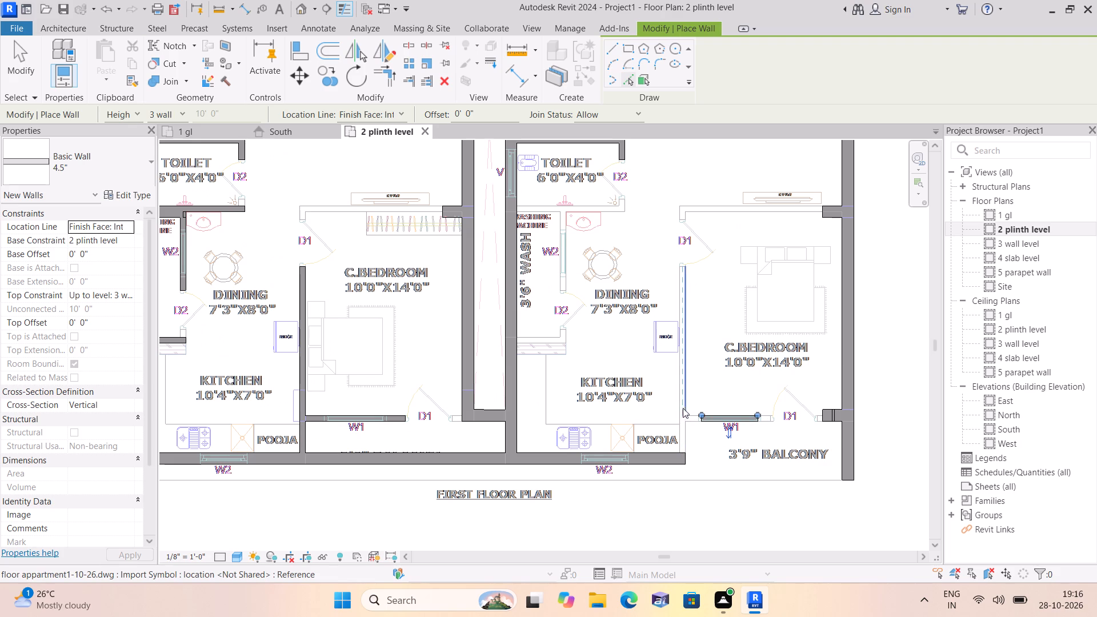
left_click(684, 352)
middle_click_drag(682, 355, 600, 376)
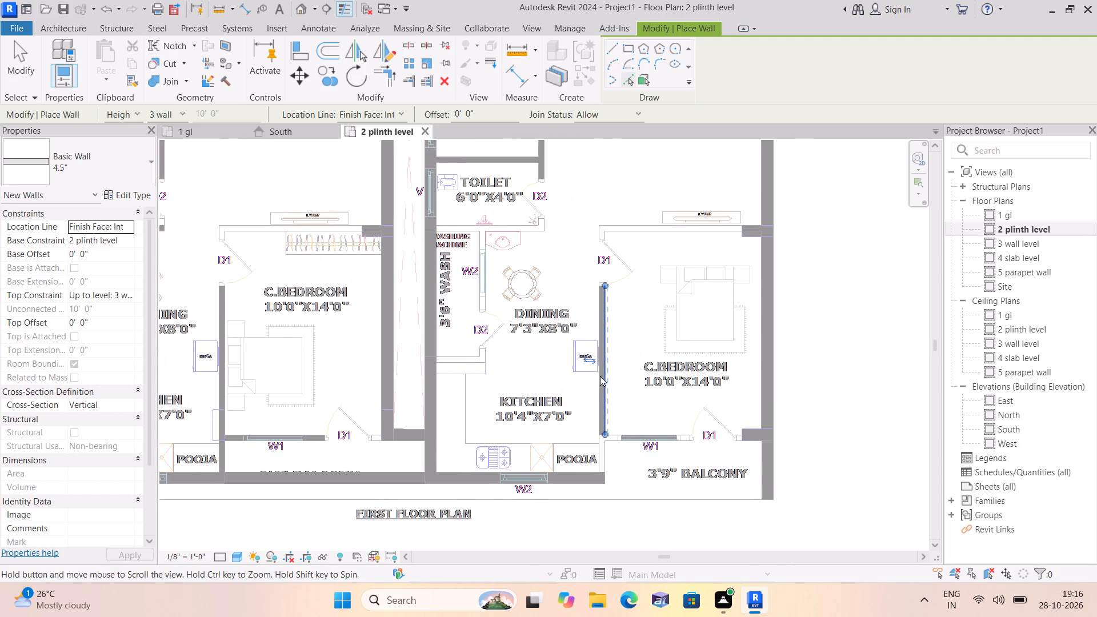
middle_click_drag(600, 376, 599, 375)
scroll(640, 398, "down", 1)
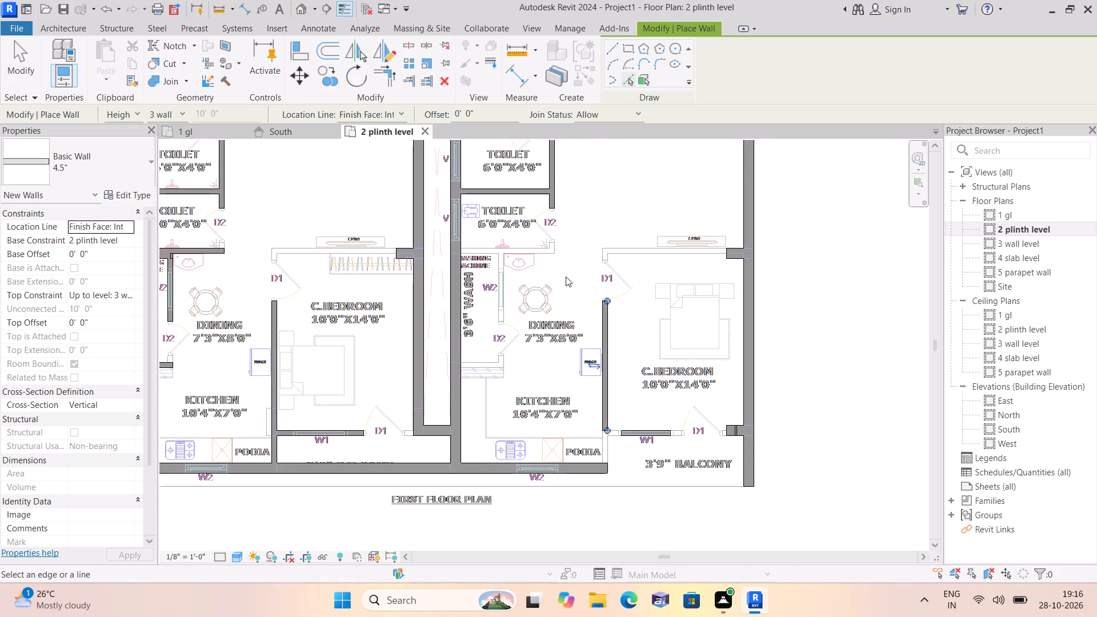
middle_click_drag(564, 274, 583, 324)
scroll(559, 298, "up", 1)
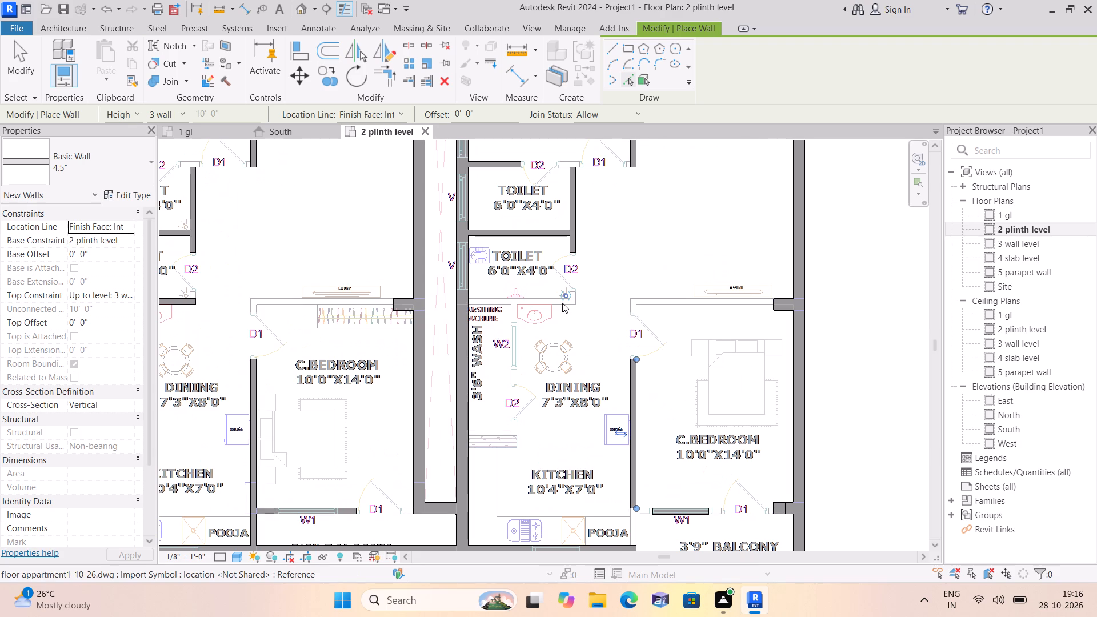
left_click(559, 304)
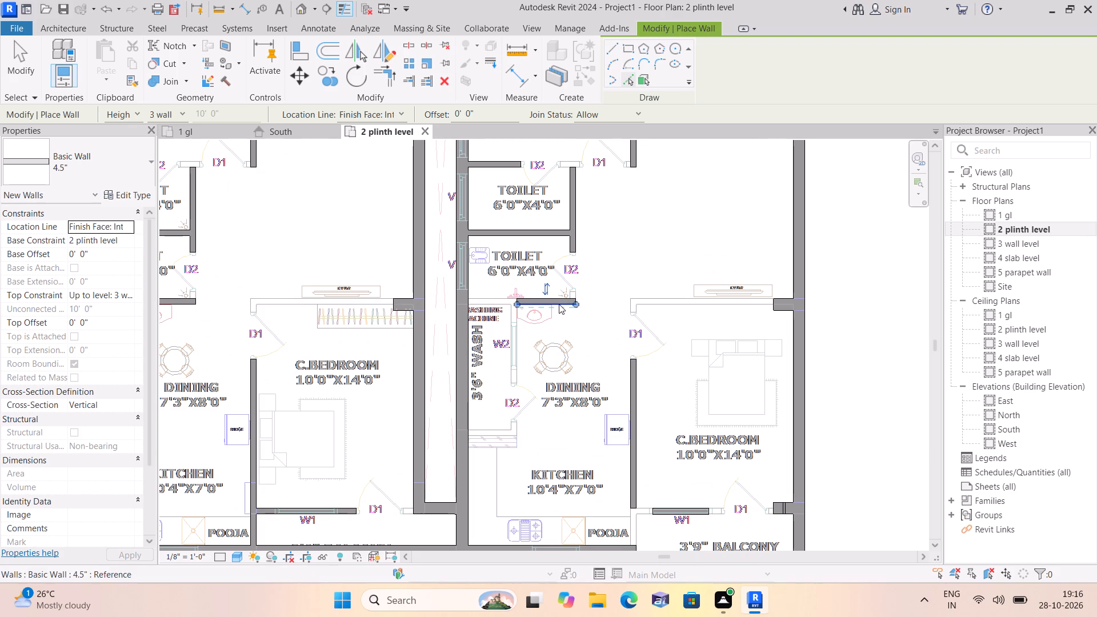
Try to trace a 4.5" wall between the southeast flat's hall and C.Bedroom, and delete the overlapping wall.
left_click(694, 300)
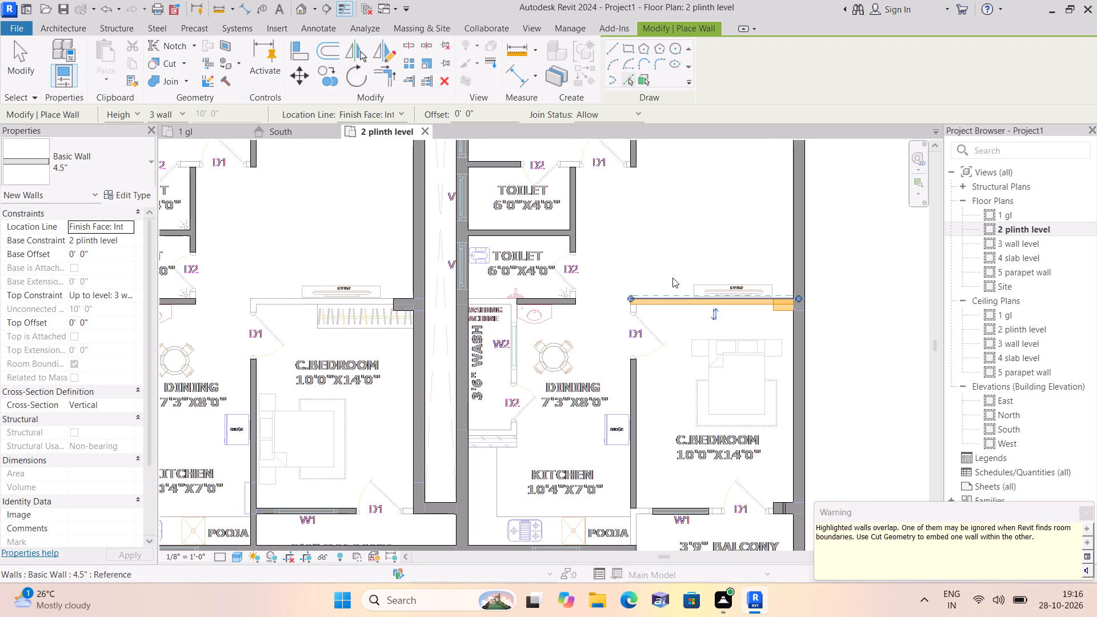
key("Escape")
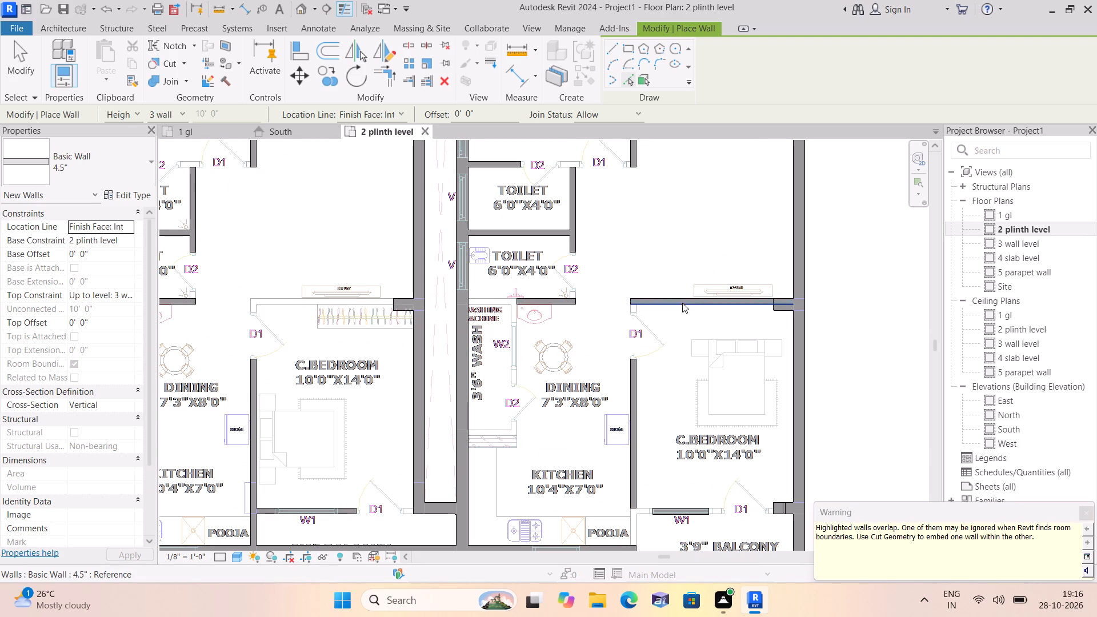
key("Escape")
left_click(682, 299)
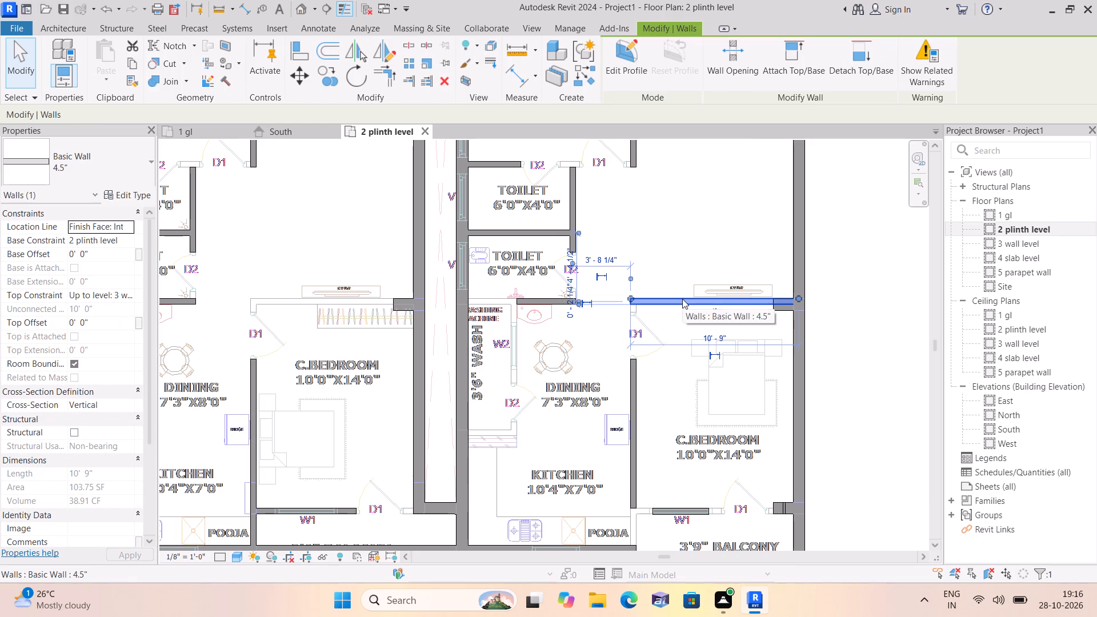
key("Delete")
Trim/extend the northwest flat's hall–C.Bedroom wall and M.Bedroom–C.Bedroom wall to a corner at the C.Bedroom door D1.
scroll(658, 297, "down", 1)
scroll(593, 293, "down", 1)
middle_click_drag(591, 291, 542, 432)
scroll(543, 416, "down", 1)
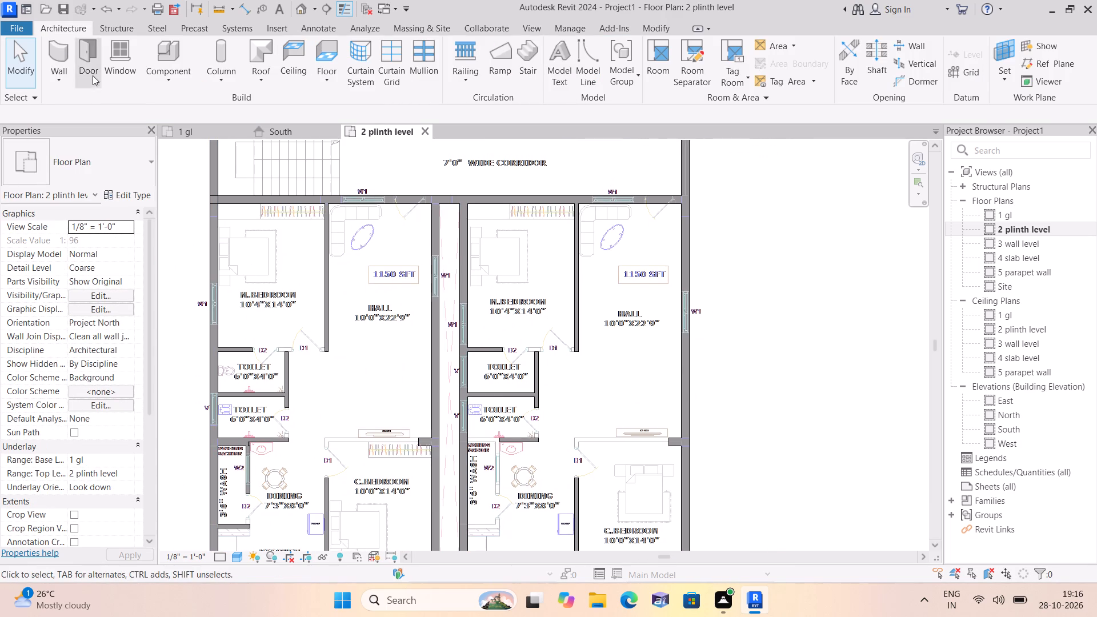
left_click(63, 80)
left_click(99, 102)
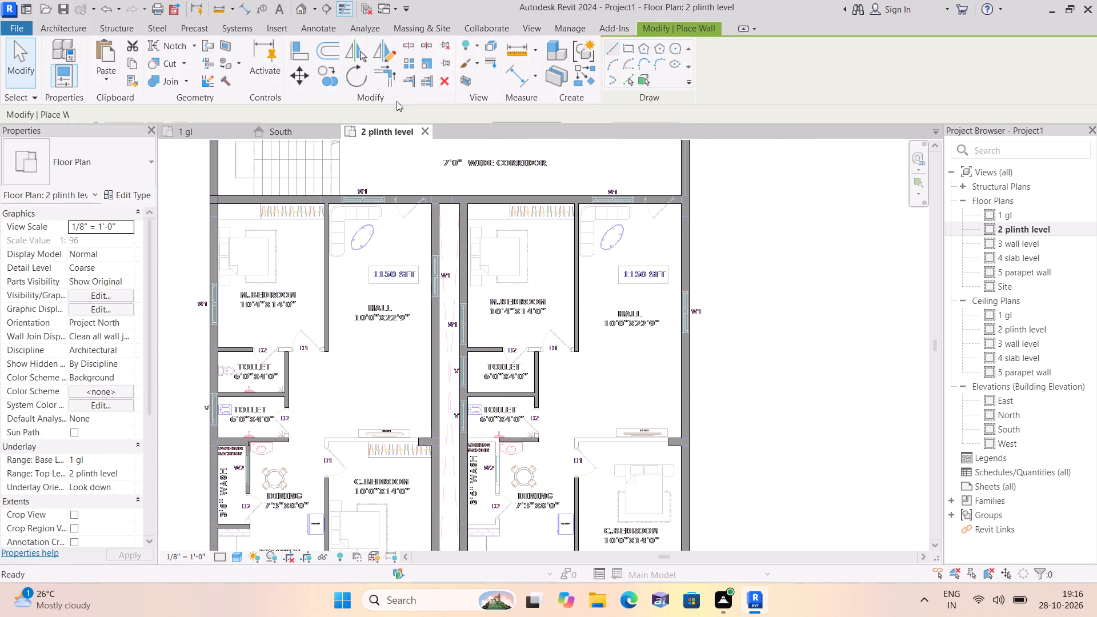
left_click(383, 73)
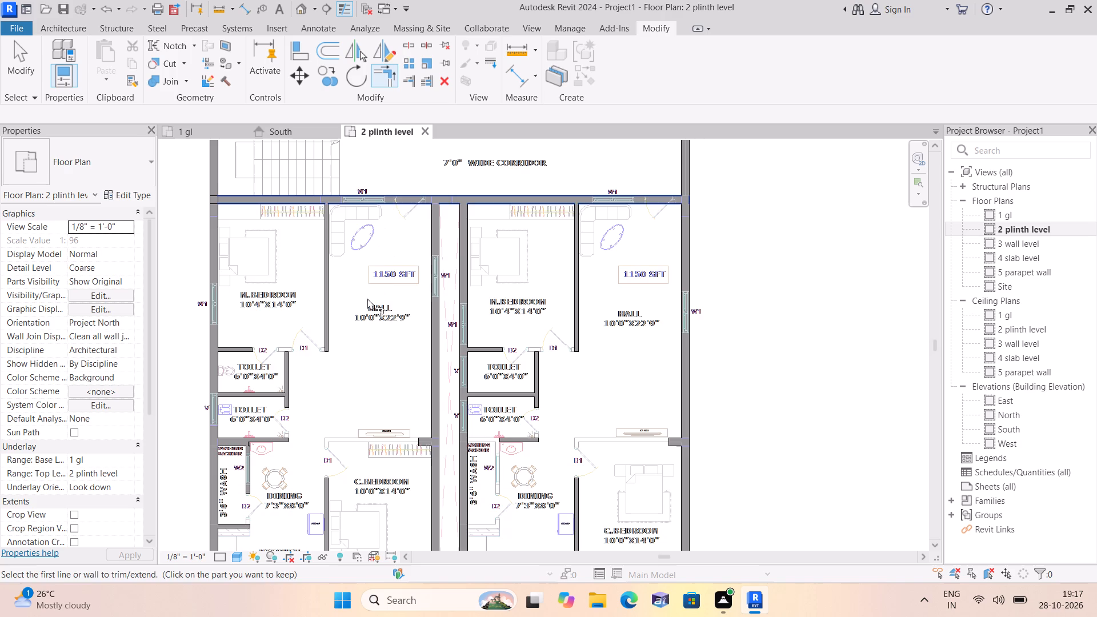
middle_click_drag(367, 298, 418, 402)
scroll(367, 298, "down", 1)
scroll(418, 402, "down", 3)
middle_click_drag(382, 248, 409, 358)
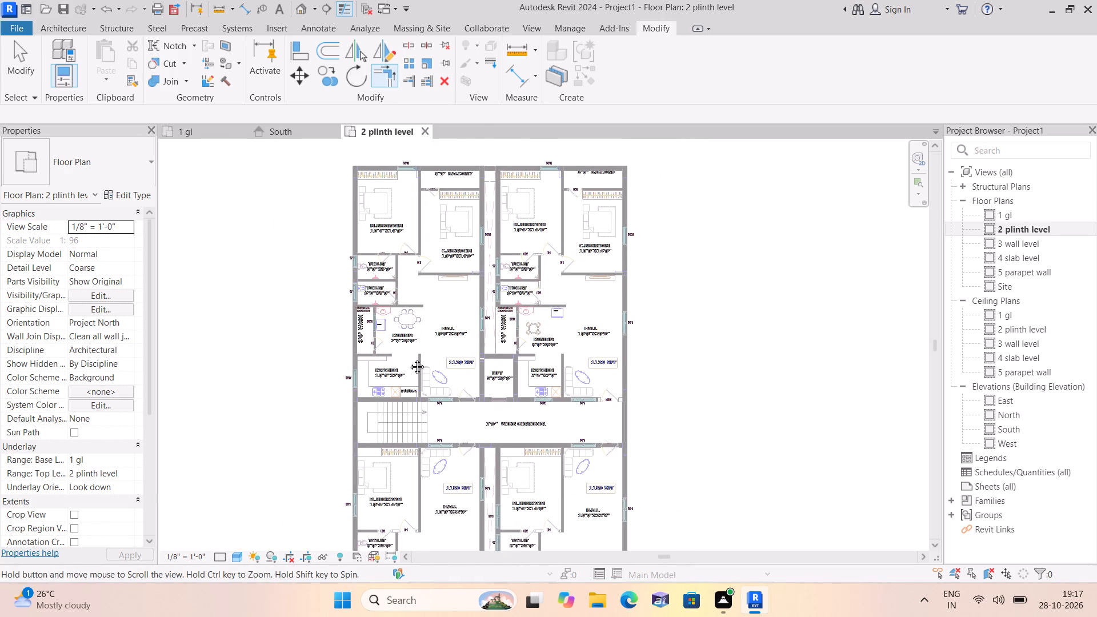
middle_click_drag(409, 358, 410, 363)
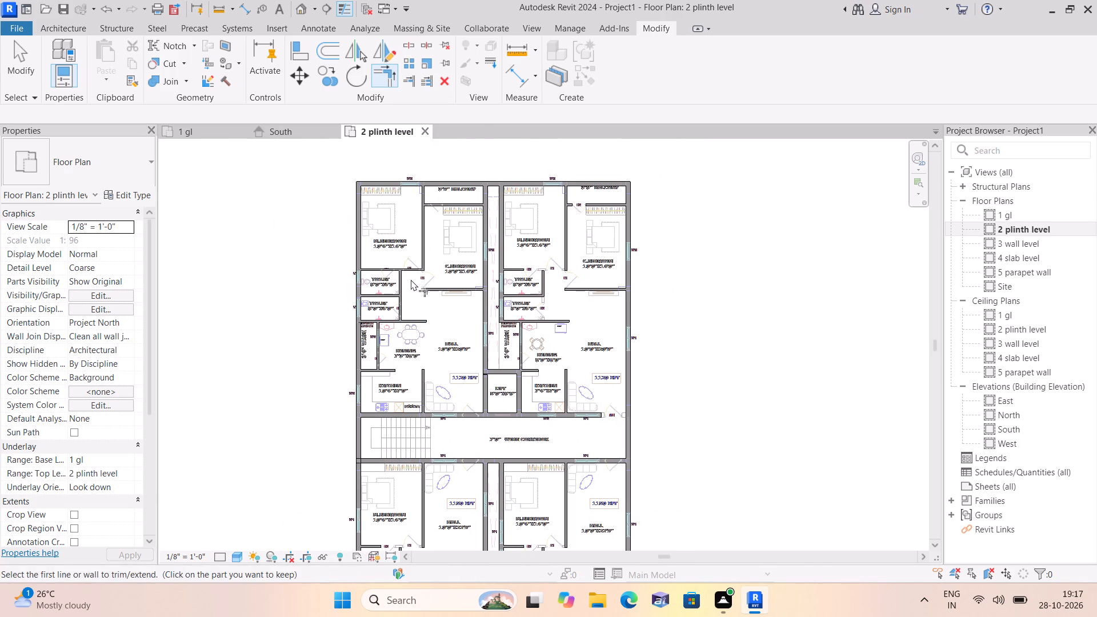
scroll(409, 221, "up", 6)
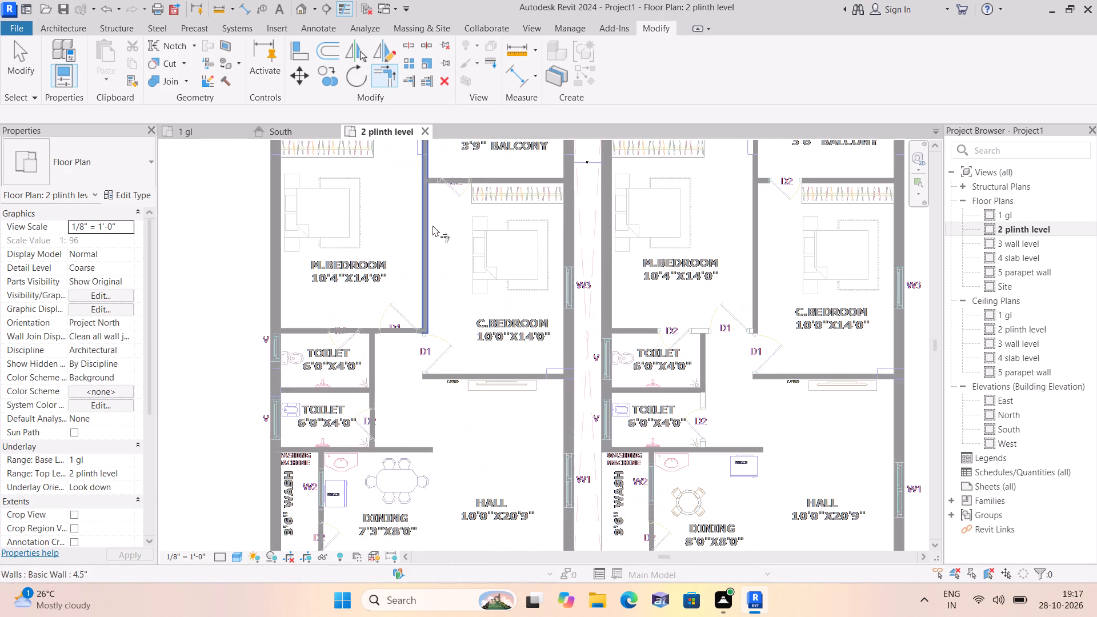
scroll(440, 384, "up", 1)
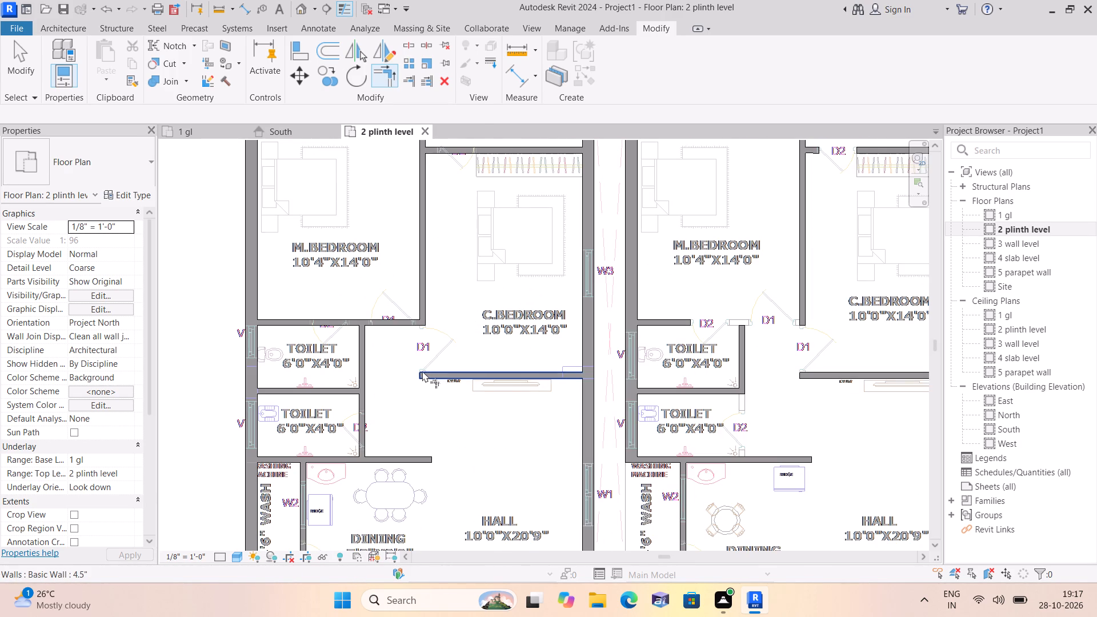
left_click(422, 371)
left_click(423, 325)
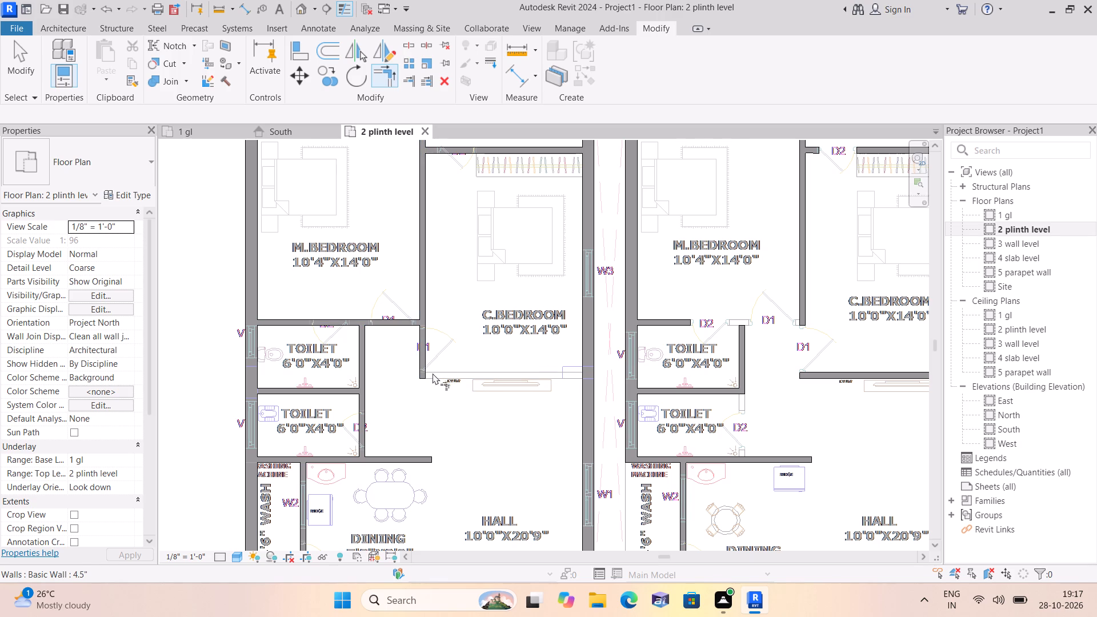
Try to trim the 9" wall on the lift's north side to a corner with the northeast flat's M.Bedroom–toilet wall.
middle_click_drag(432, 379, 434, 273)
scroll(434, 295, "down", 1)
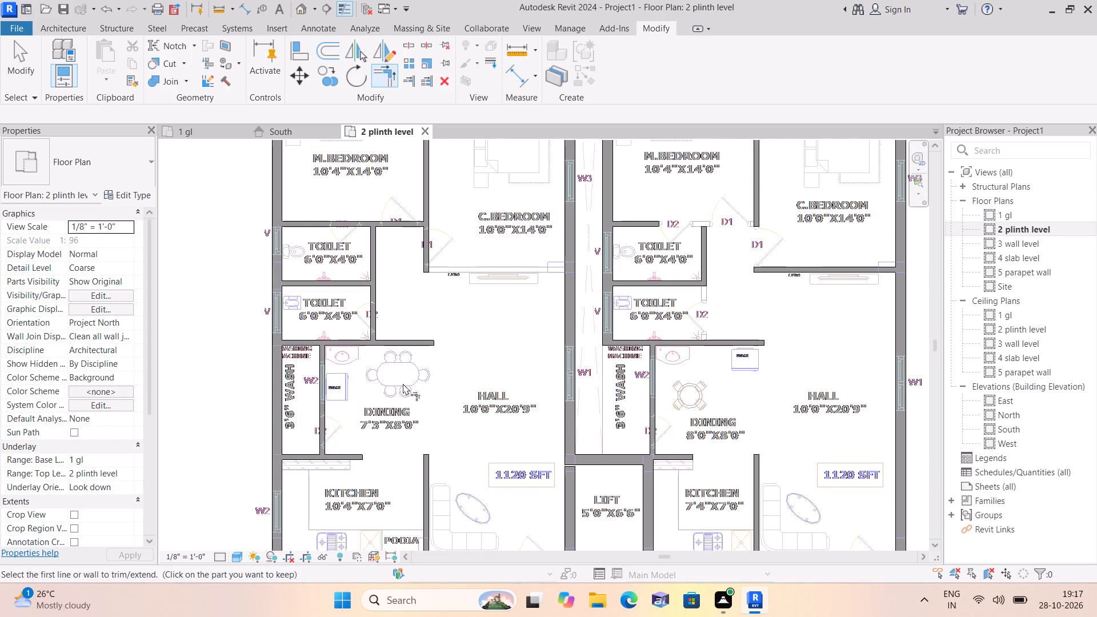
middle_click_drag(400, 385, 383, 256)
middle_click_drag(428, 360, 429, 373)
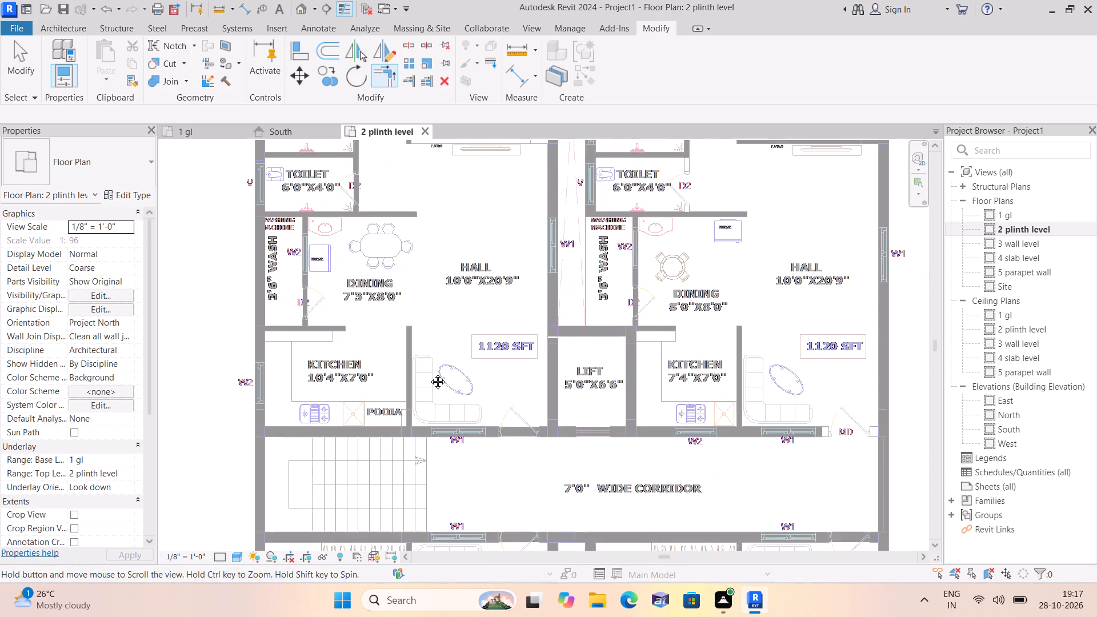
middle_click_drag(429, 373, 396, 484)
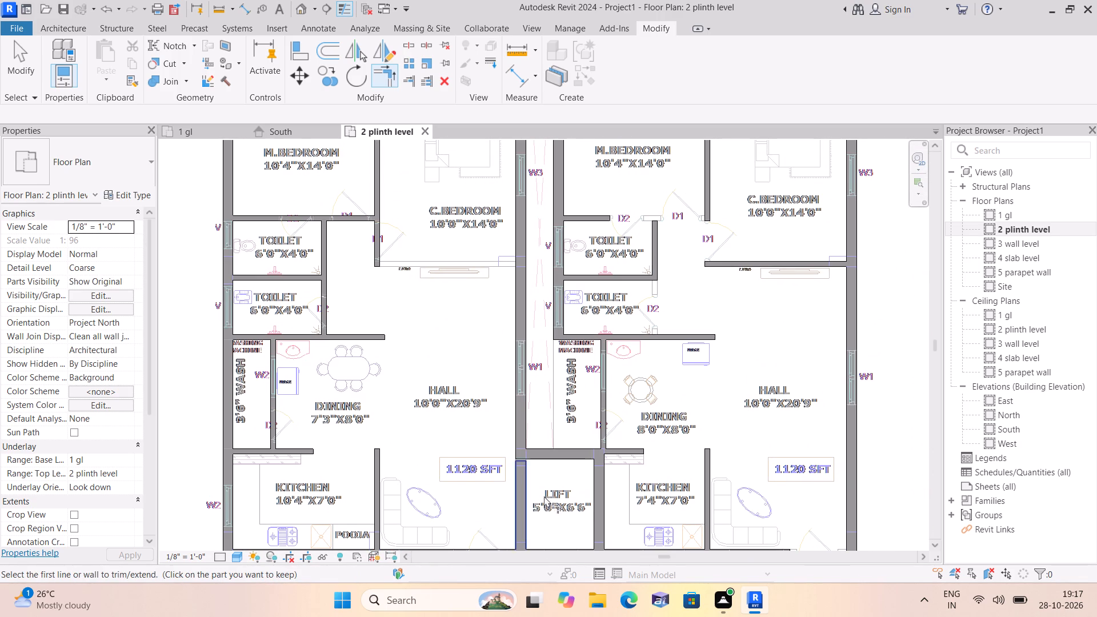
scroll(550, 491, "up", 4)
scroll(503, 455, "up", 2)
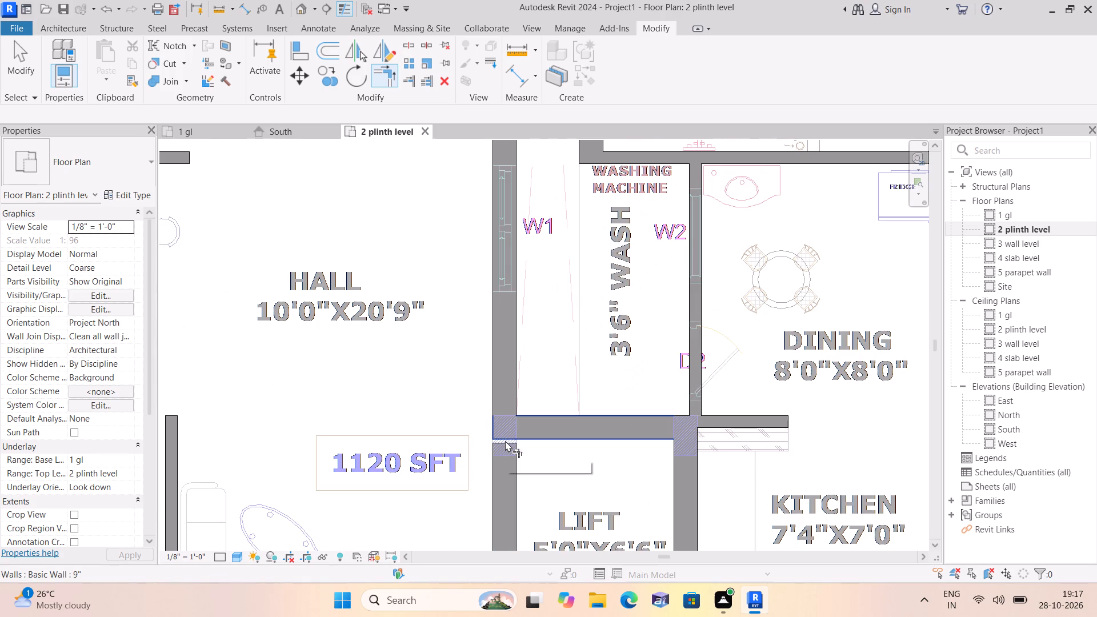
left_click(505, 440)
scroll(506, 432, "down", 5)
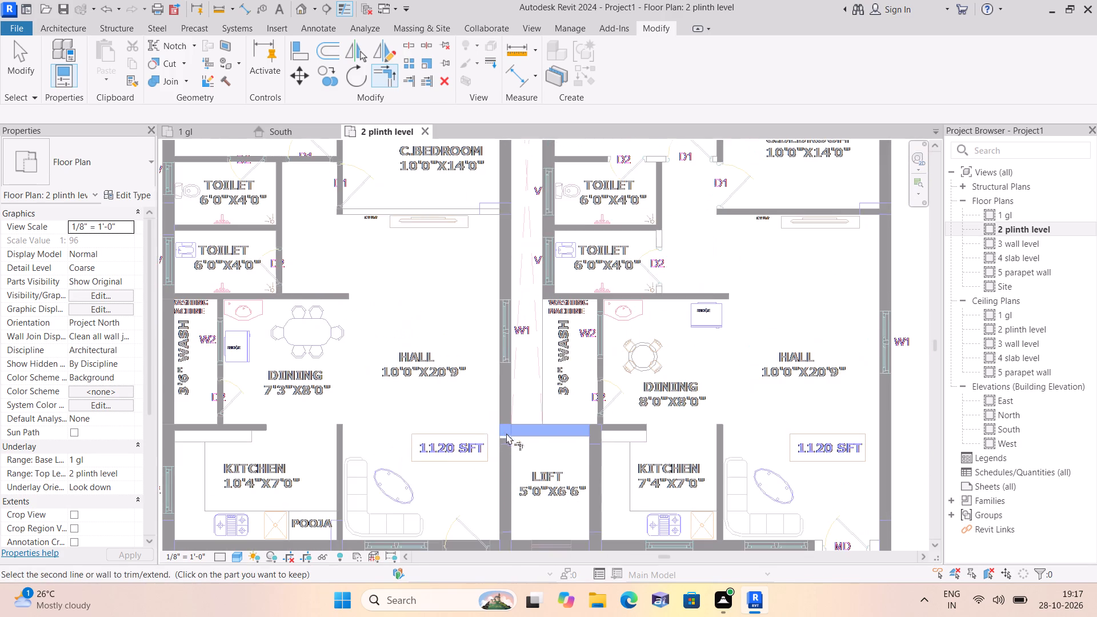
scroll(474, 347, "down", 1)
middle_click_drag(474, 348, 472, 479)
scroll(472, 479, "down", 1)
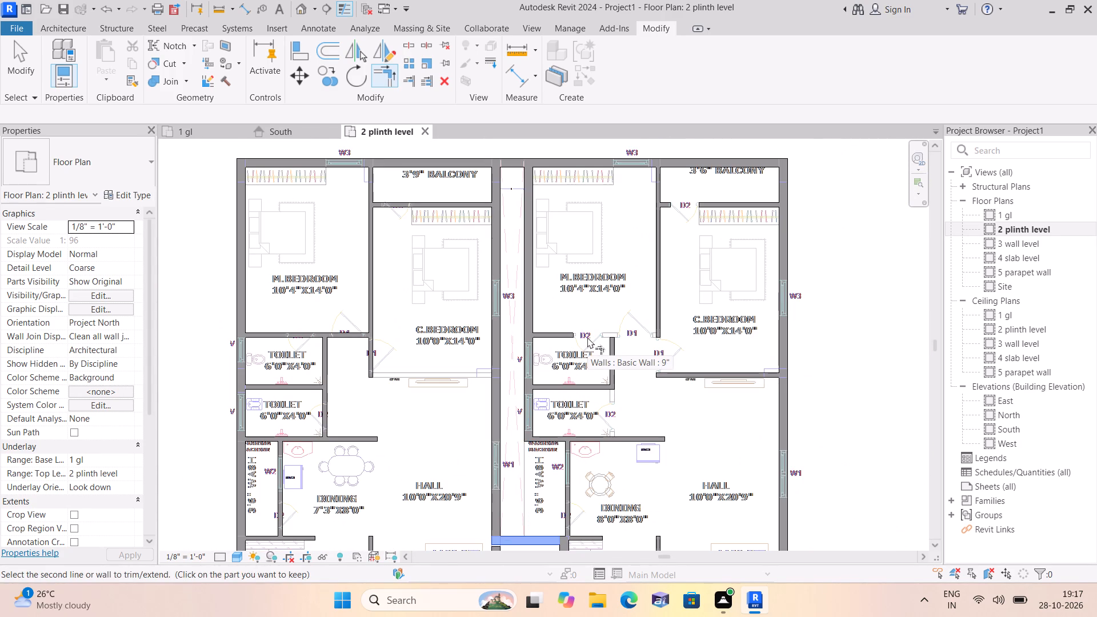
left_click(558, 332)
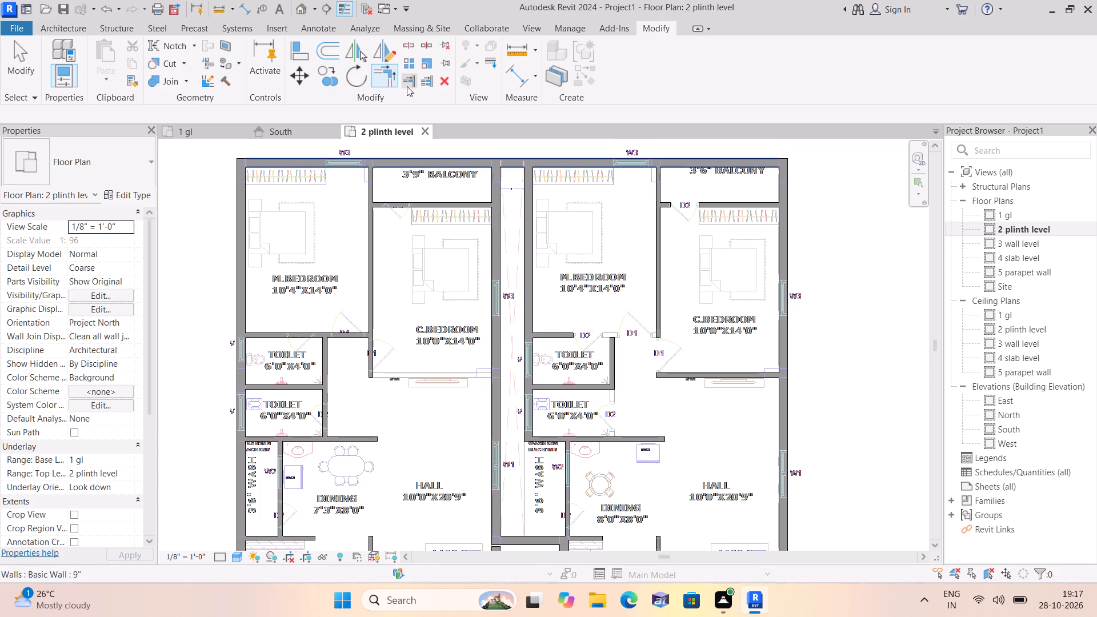
Extend the northeast flat's M.Bedroom–toilet wall across door D2 to a corner with the upper toilet's east wall.
scroll(638, 352, "up", 5)
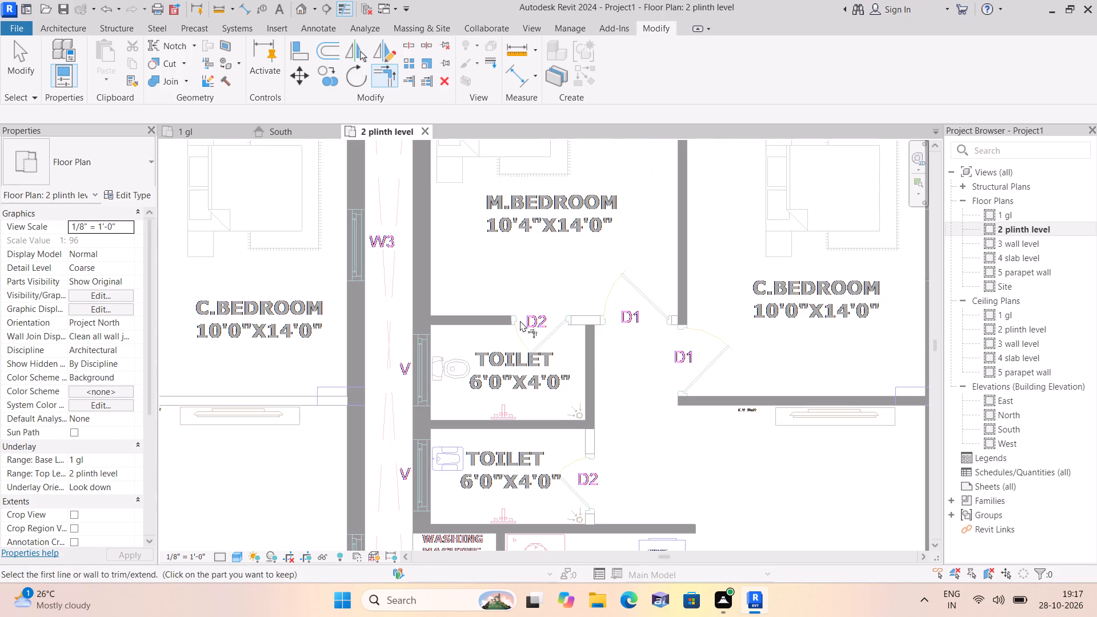
left_click(506, 319)
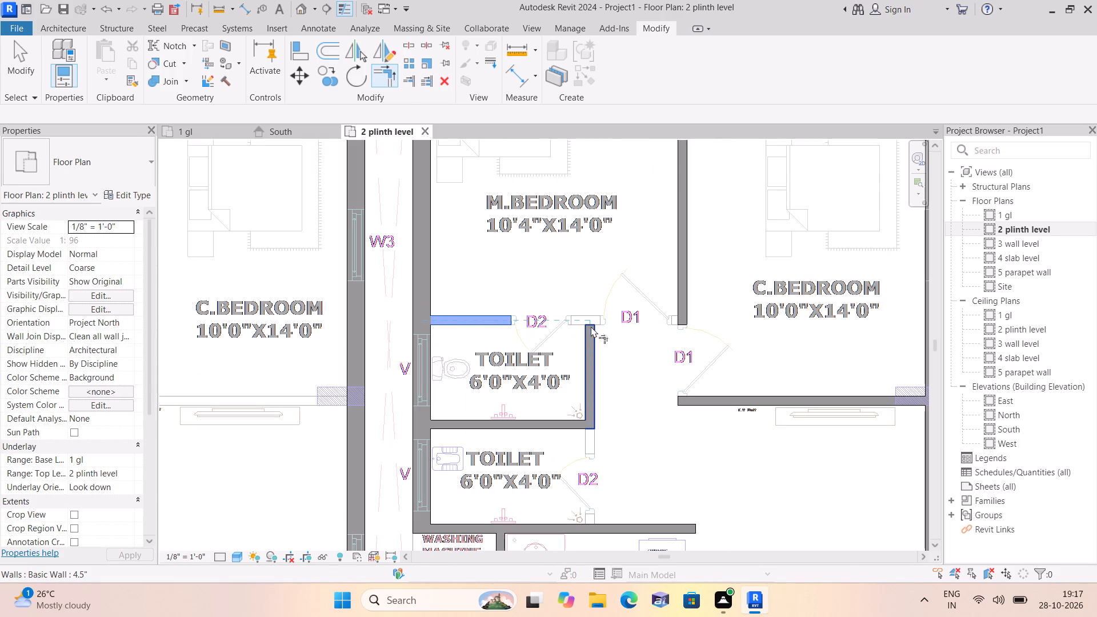
left_click(591, 326)
left_click(588, 316)
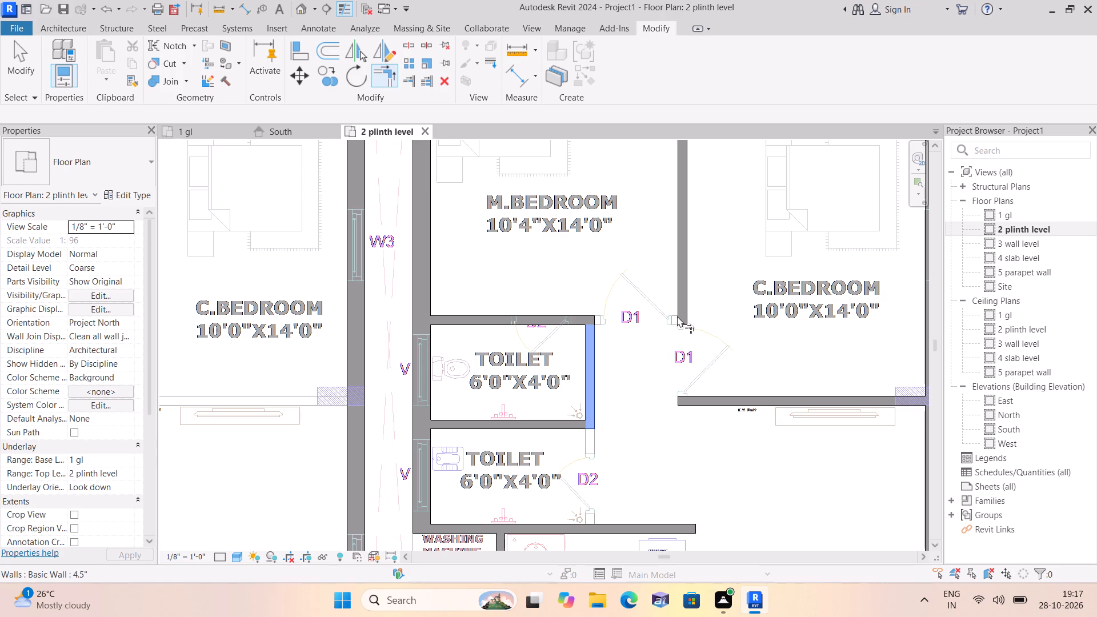
left_click(680, 317)
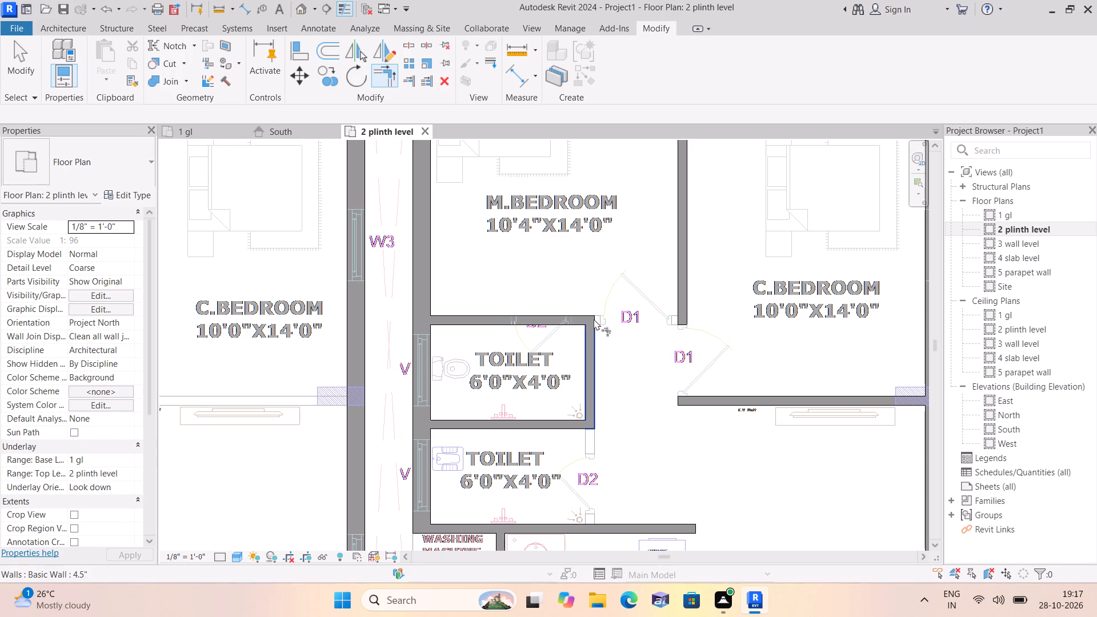
Trim/extend the northeast flat's M.Bedroom–C.Bedroom wall and hall–C.Bedroom wall to a corner at the C.Bedroom door D1.
scroll(608, 316, "down", 3)
middle_click_drag(614, 328, 546, 334)
scroll(612, 328, "down", 1)
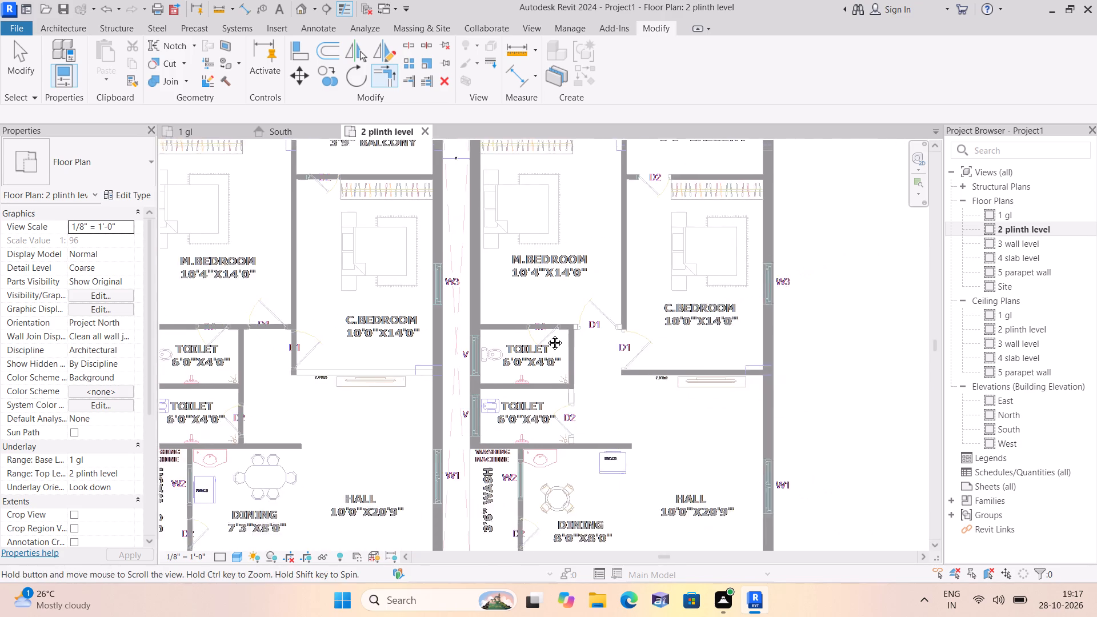
middle_click_drag(546, 334, 444, 306)
left_click(483, 293)
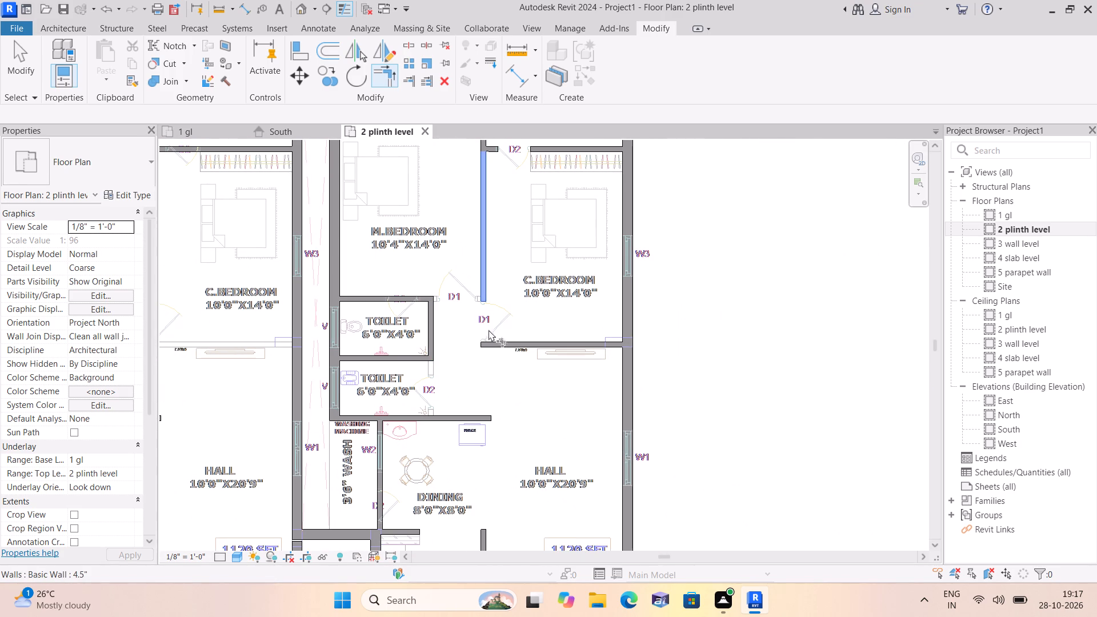
left_click(487, 338)
Trim/extend the northeast flat's M.Bedroom–C.Bedroom wall and M.Bedroom–toilet wall to a corner across the M.Bedroom door D1.
left_click(481, 296)
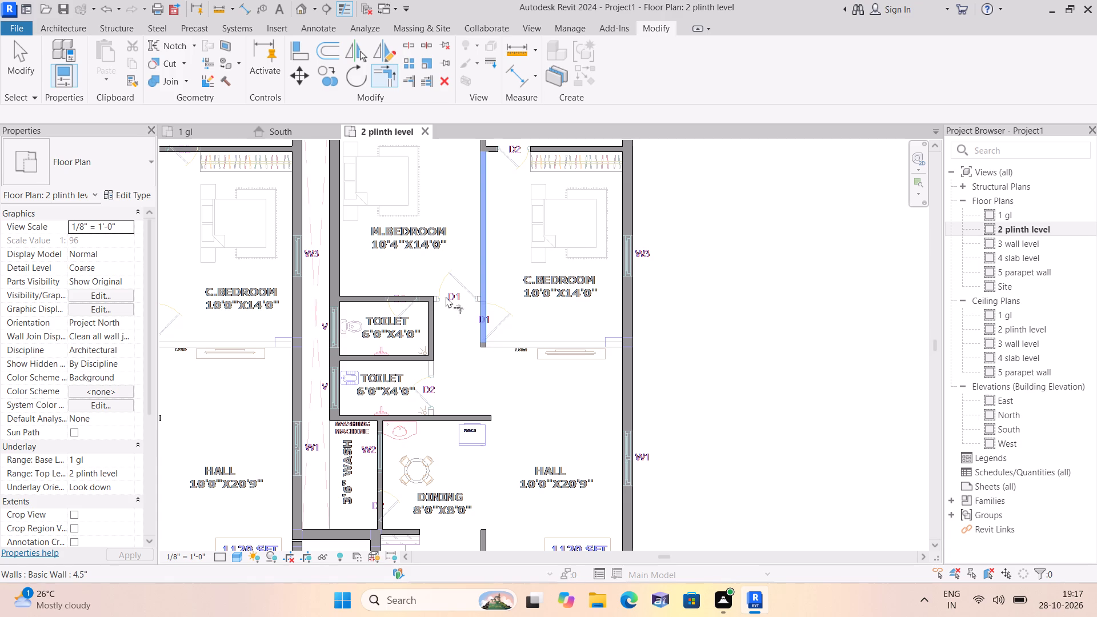
left_click(434, 297)
left_click(483, 296)
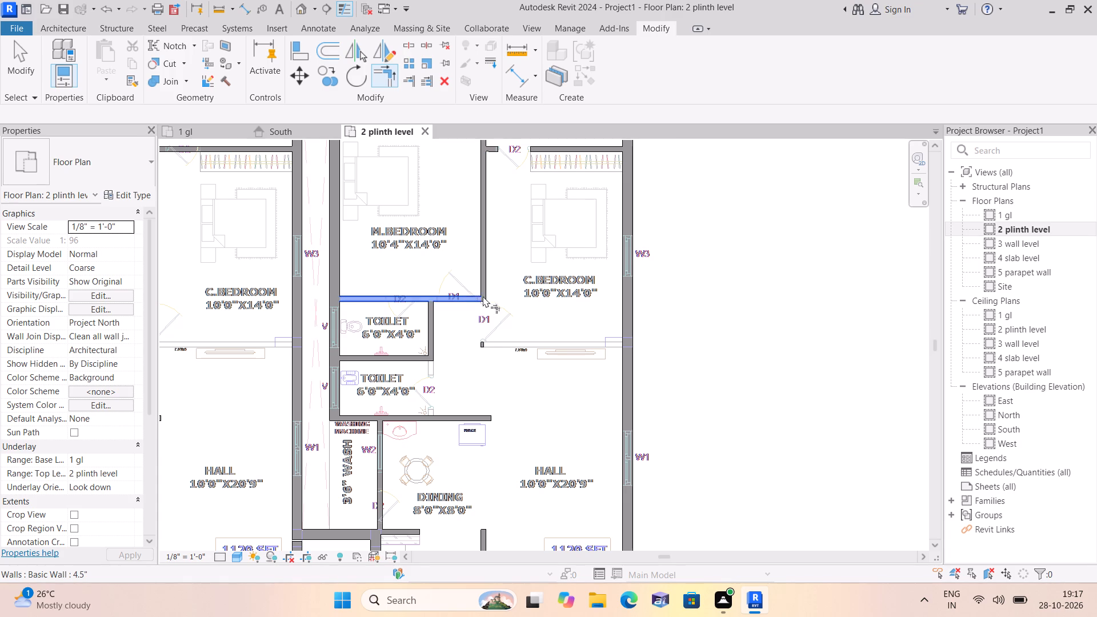
left_click(483, 340)
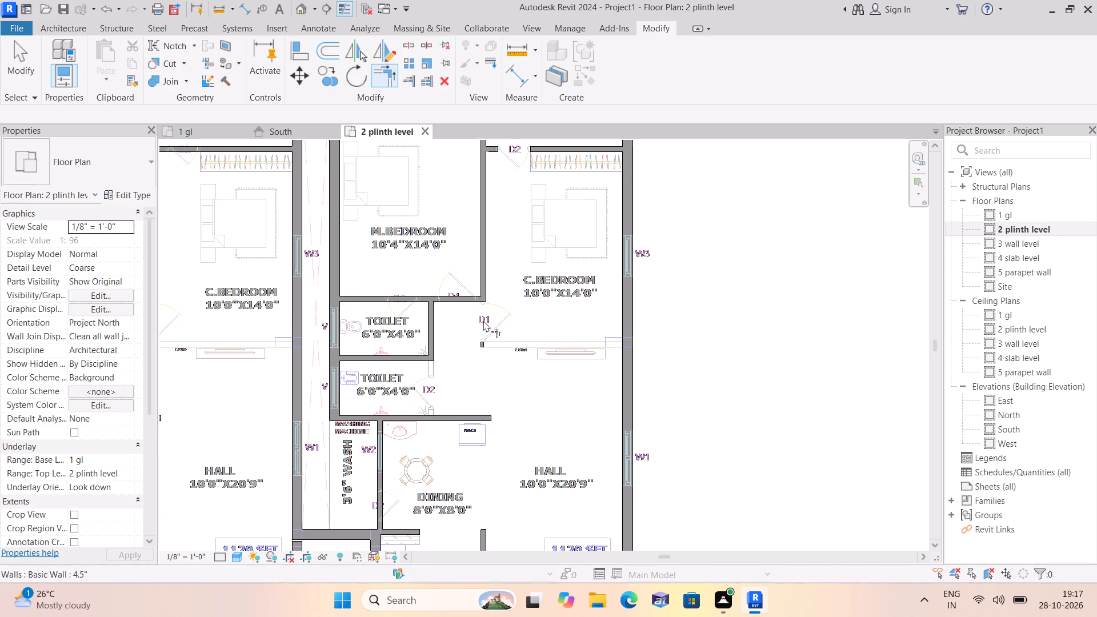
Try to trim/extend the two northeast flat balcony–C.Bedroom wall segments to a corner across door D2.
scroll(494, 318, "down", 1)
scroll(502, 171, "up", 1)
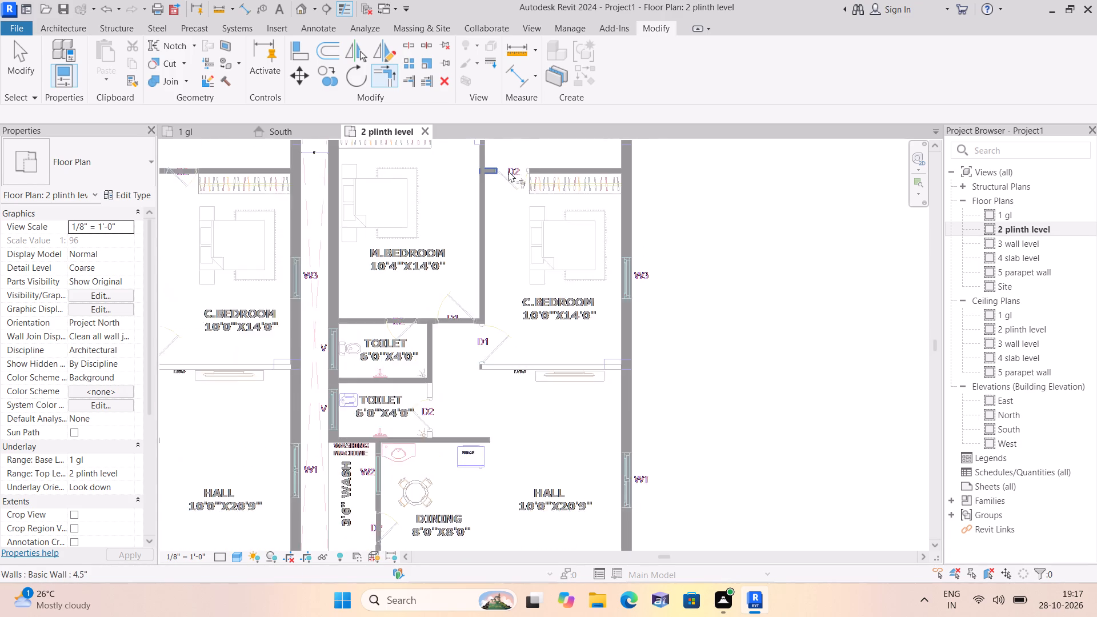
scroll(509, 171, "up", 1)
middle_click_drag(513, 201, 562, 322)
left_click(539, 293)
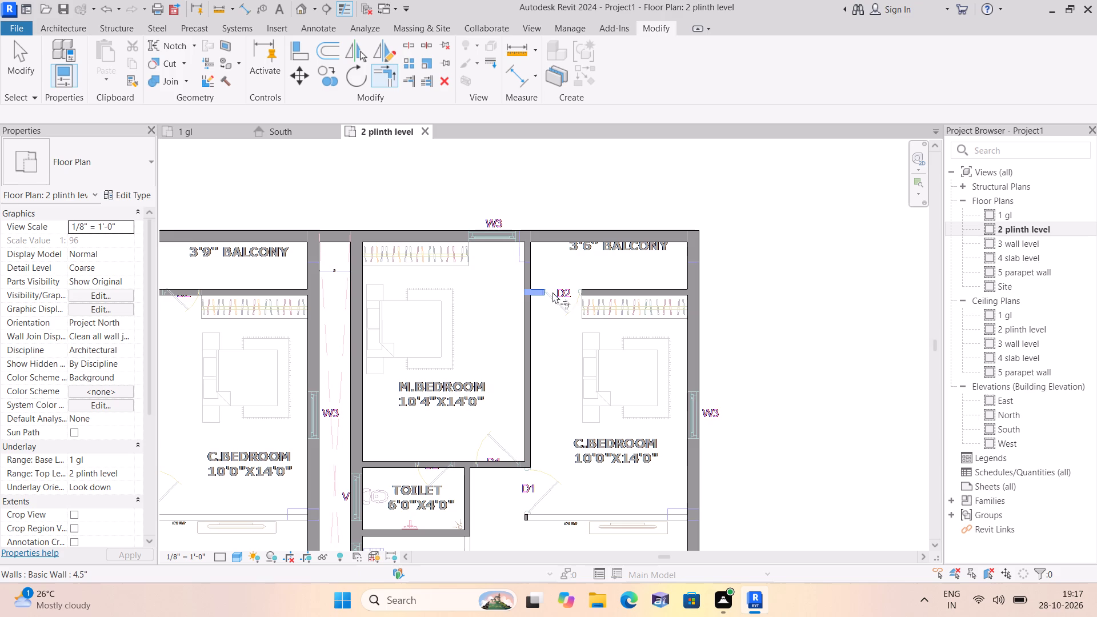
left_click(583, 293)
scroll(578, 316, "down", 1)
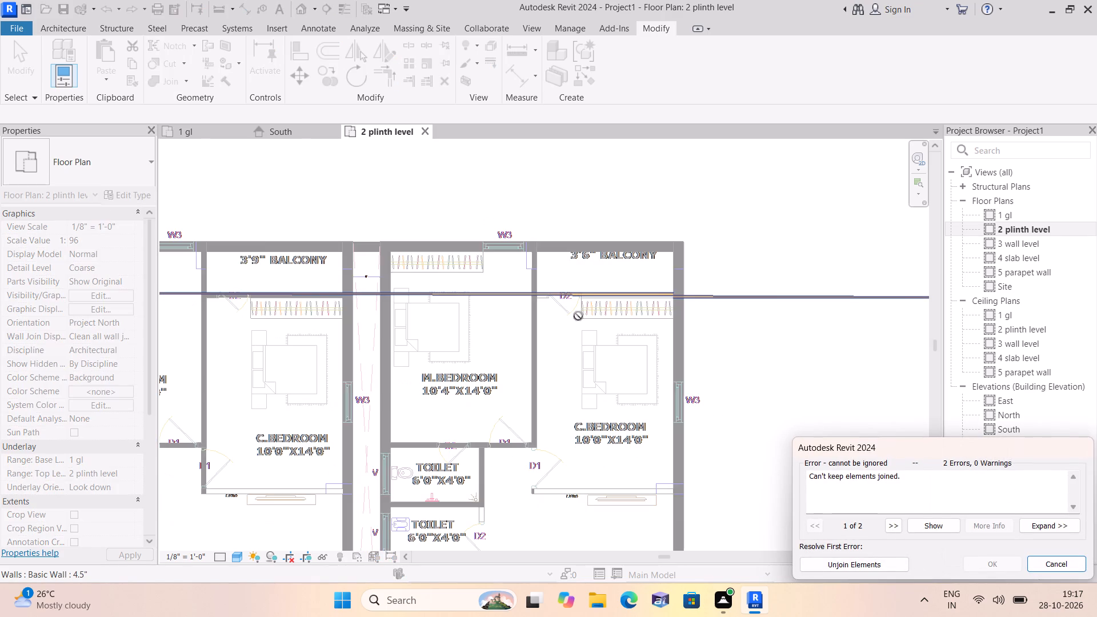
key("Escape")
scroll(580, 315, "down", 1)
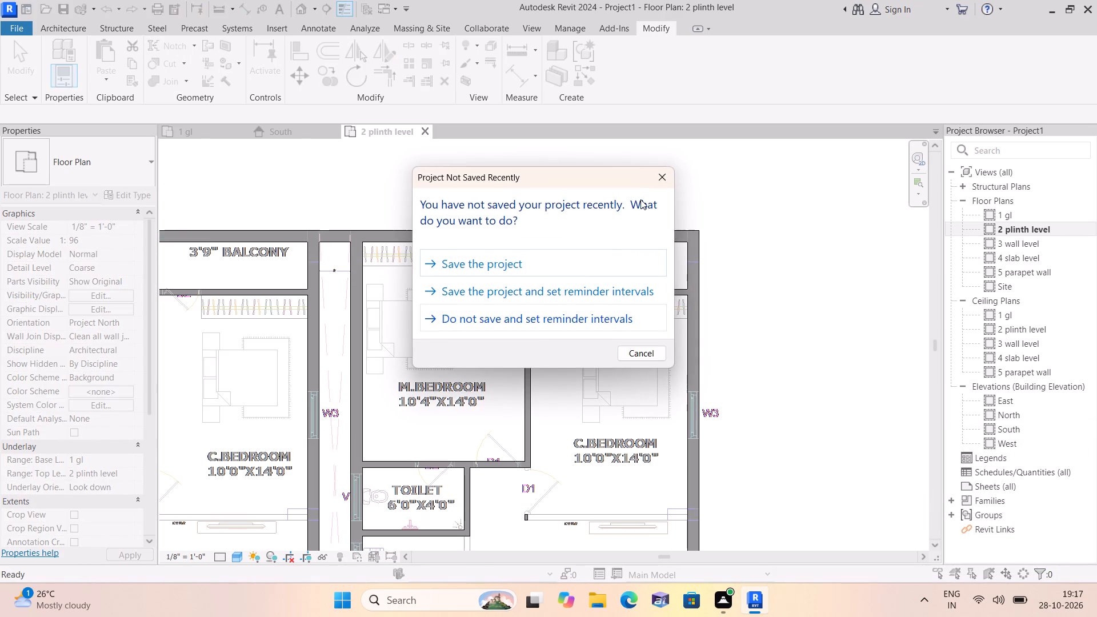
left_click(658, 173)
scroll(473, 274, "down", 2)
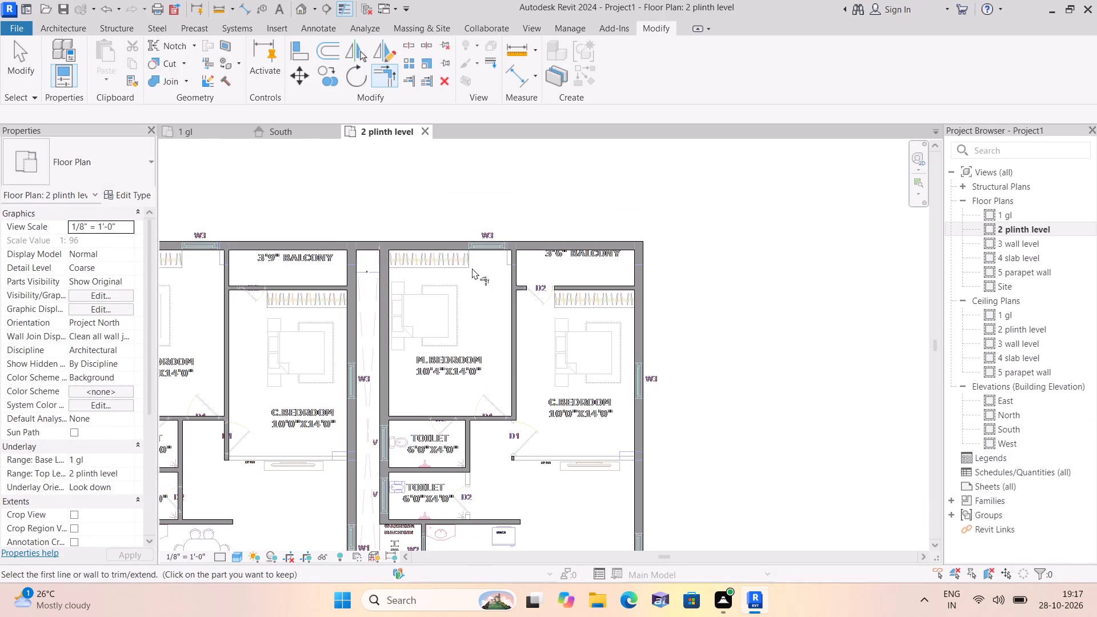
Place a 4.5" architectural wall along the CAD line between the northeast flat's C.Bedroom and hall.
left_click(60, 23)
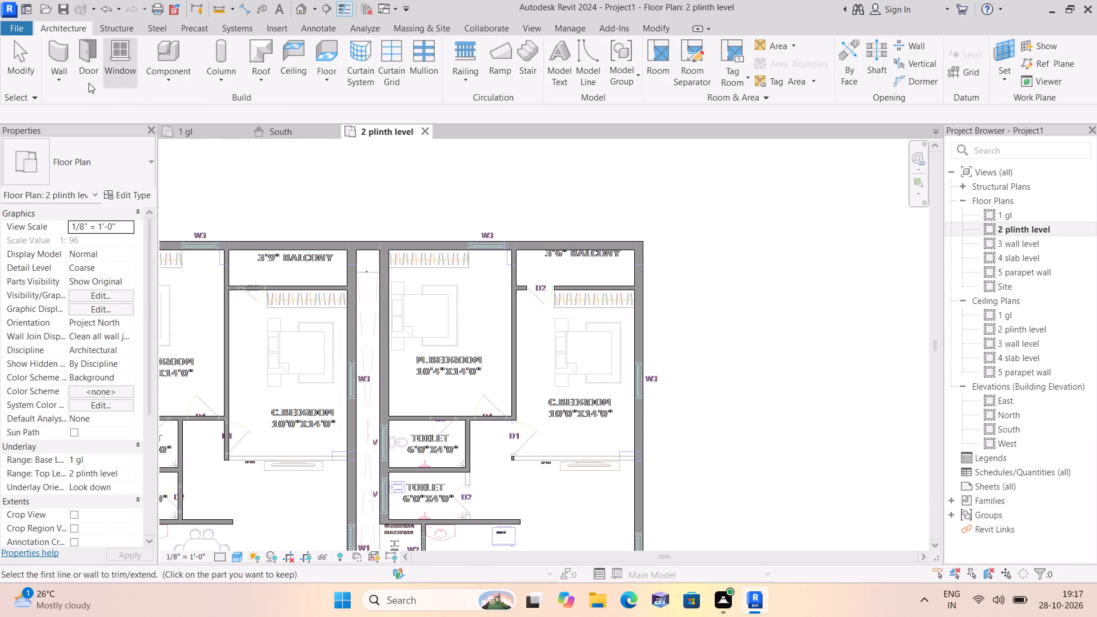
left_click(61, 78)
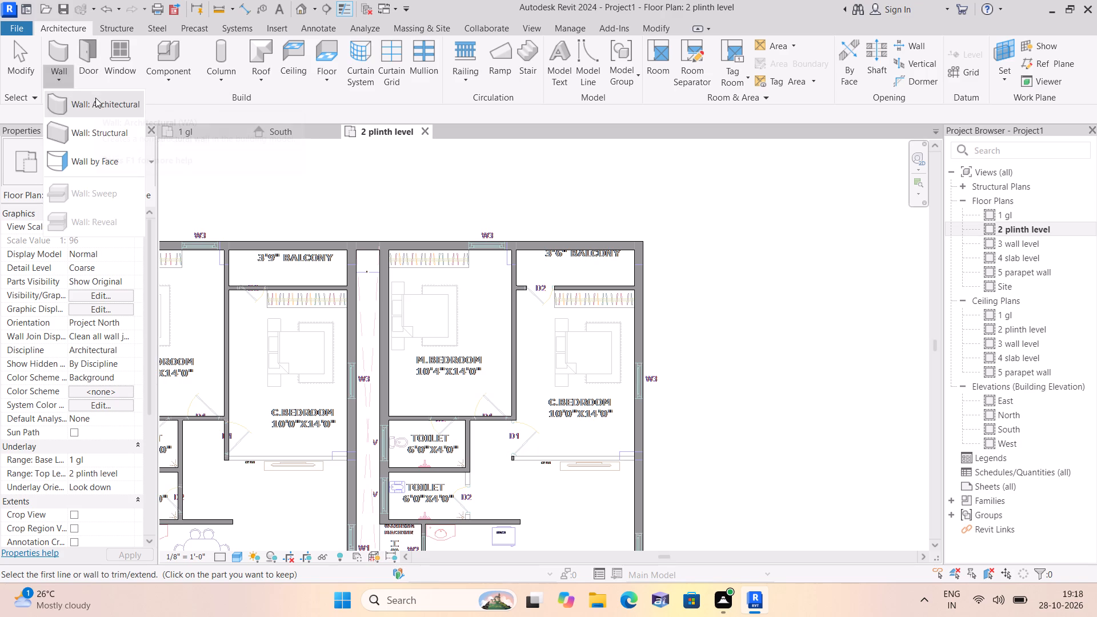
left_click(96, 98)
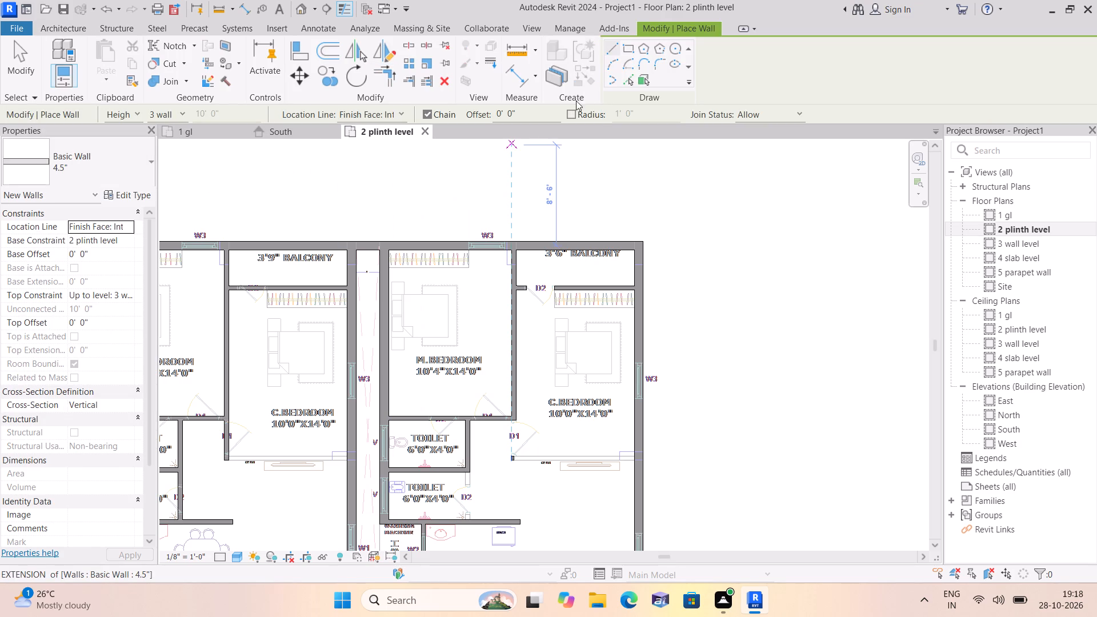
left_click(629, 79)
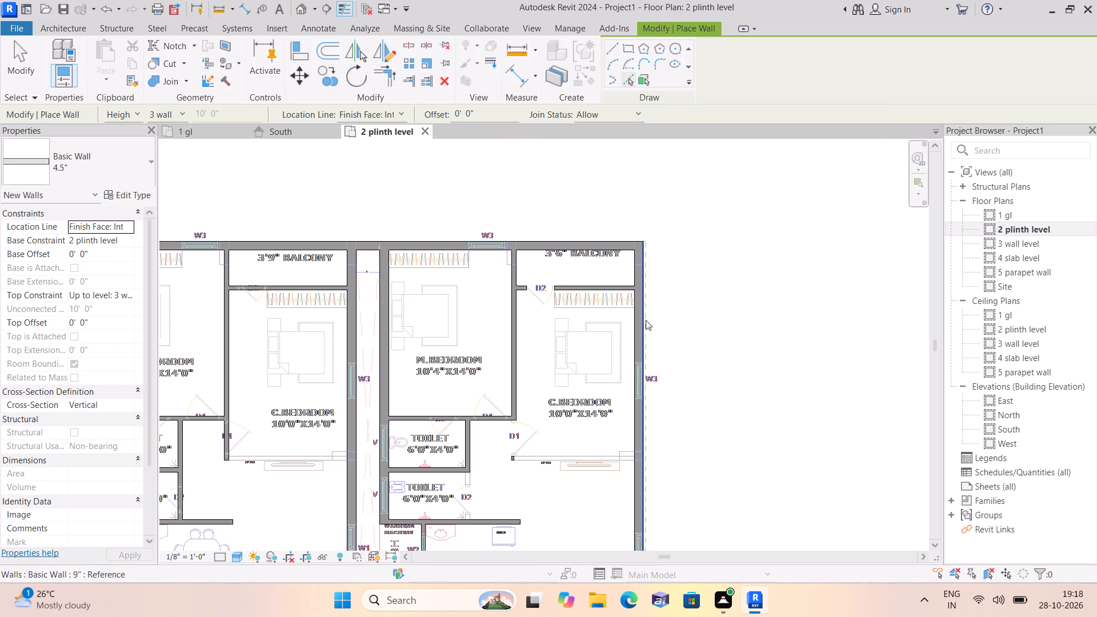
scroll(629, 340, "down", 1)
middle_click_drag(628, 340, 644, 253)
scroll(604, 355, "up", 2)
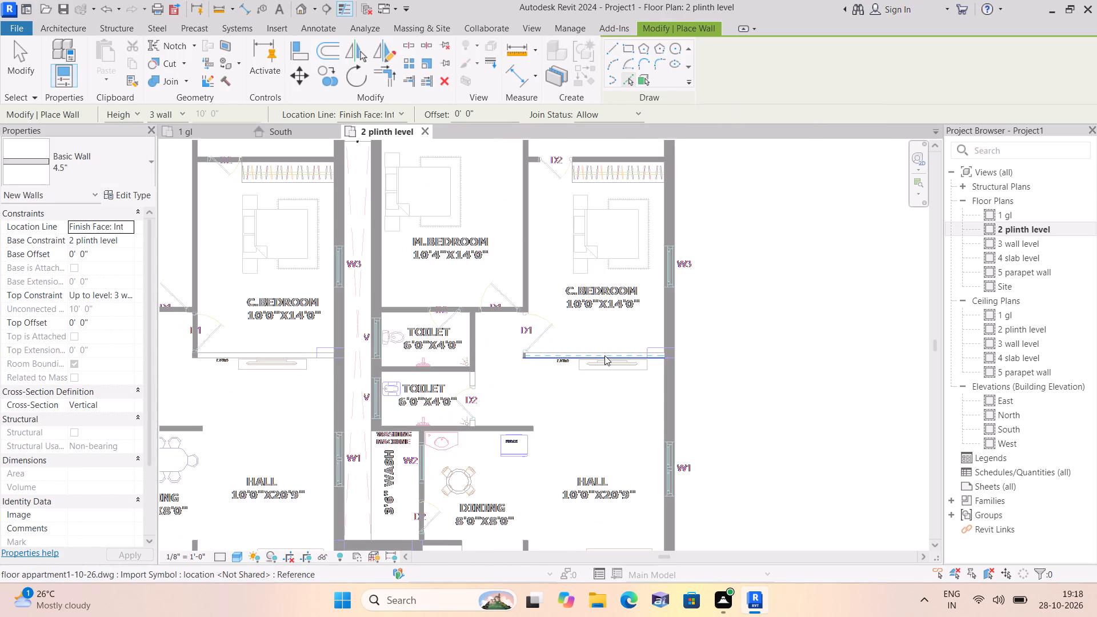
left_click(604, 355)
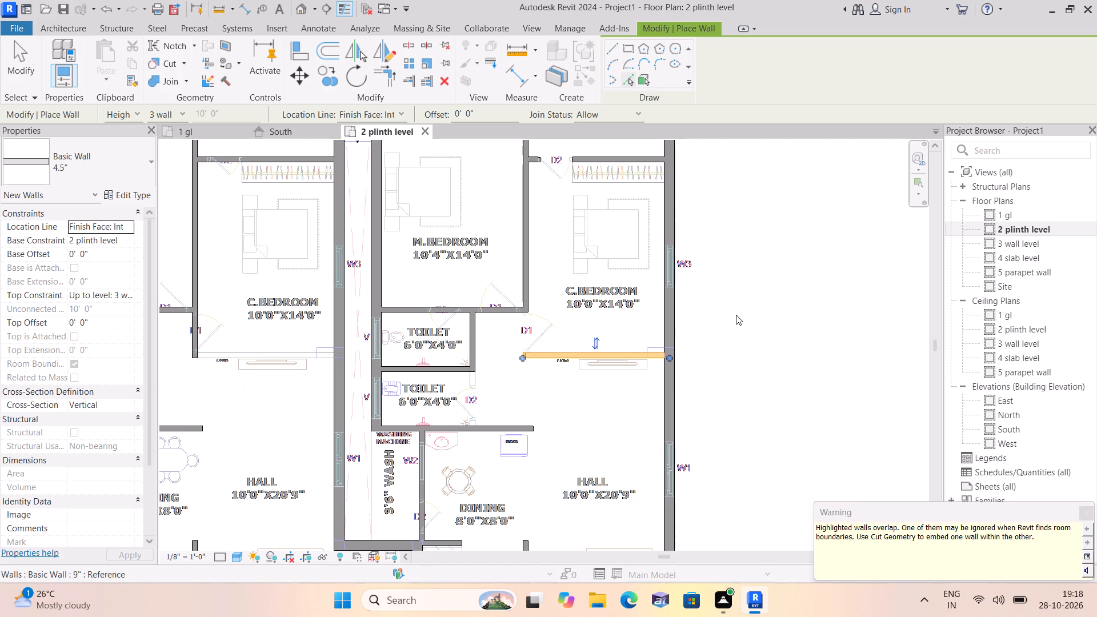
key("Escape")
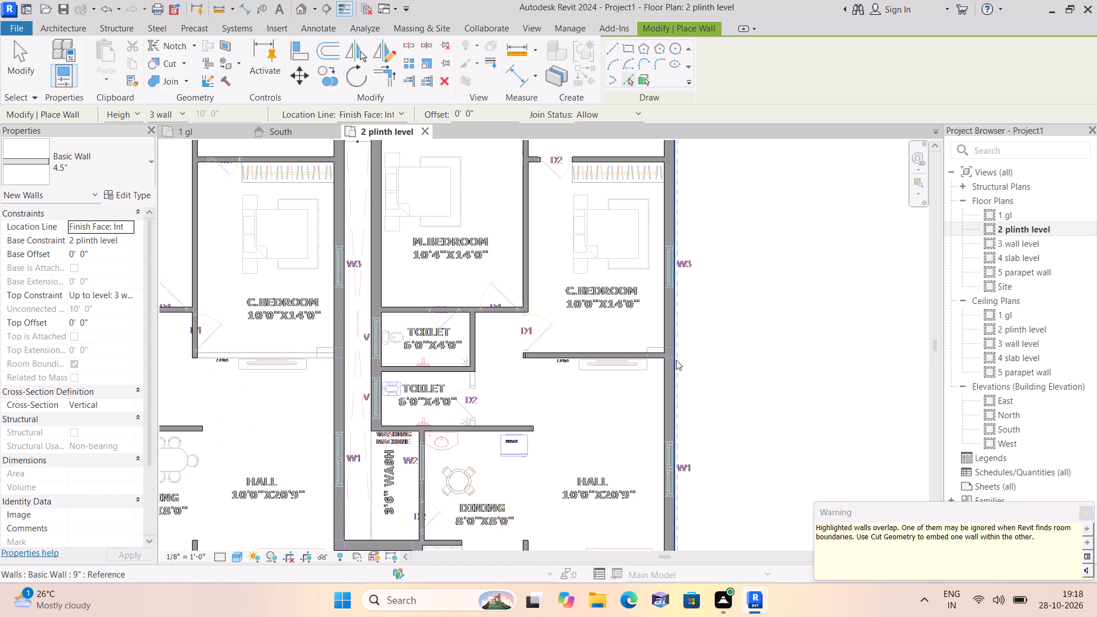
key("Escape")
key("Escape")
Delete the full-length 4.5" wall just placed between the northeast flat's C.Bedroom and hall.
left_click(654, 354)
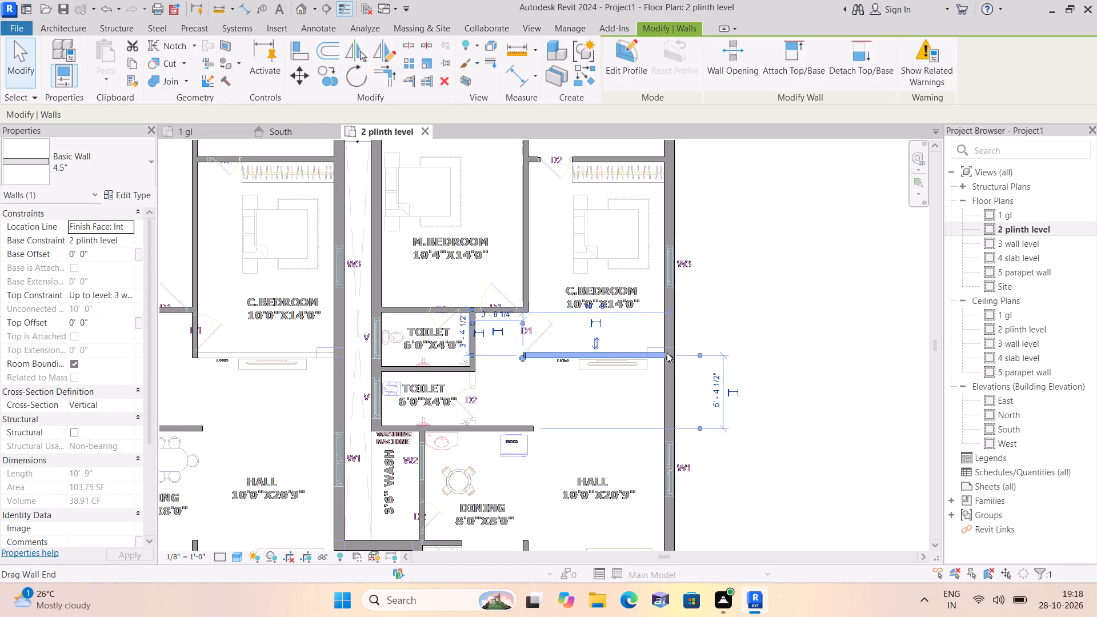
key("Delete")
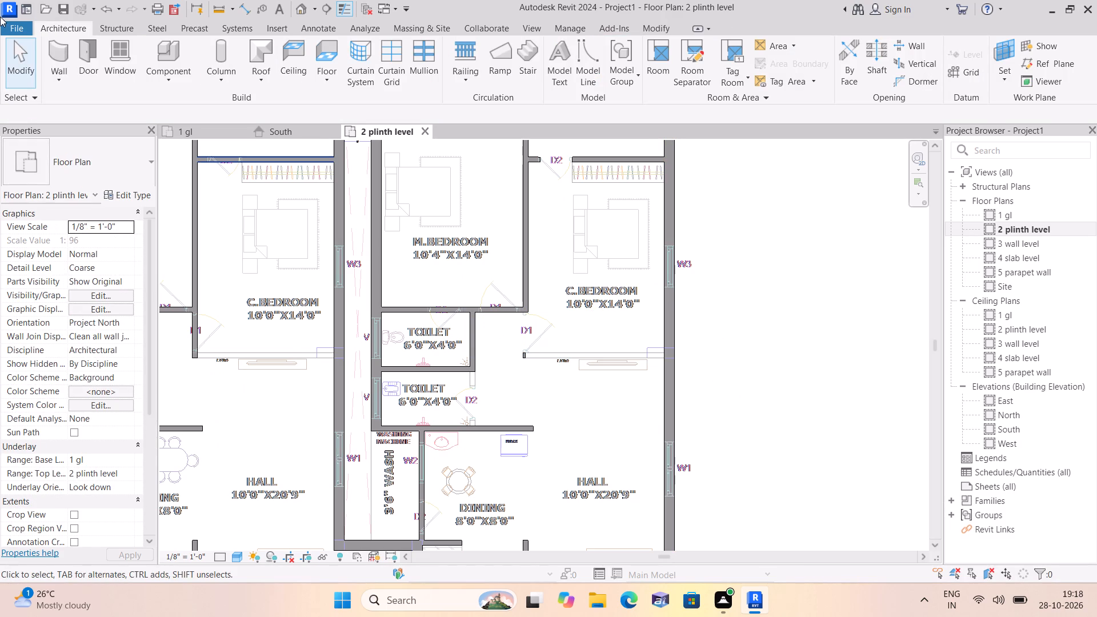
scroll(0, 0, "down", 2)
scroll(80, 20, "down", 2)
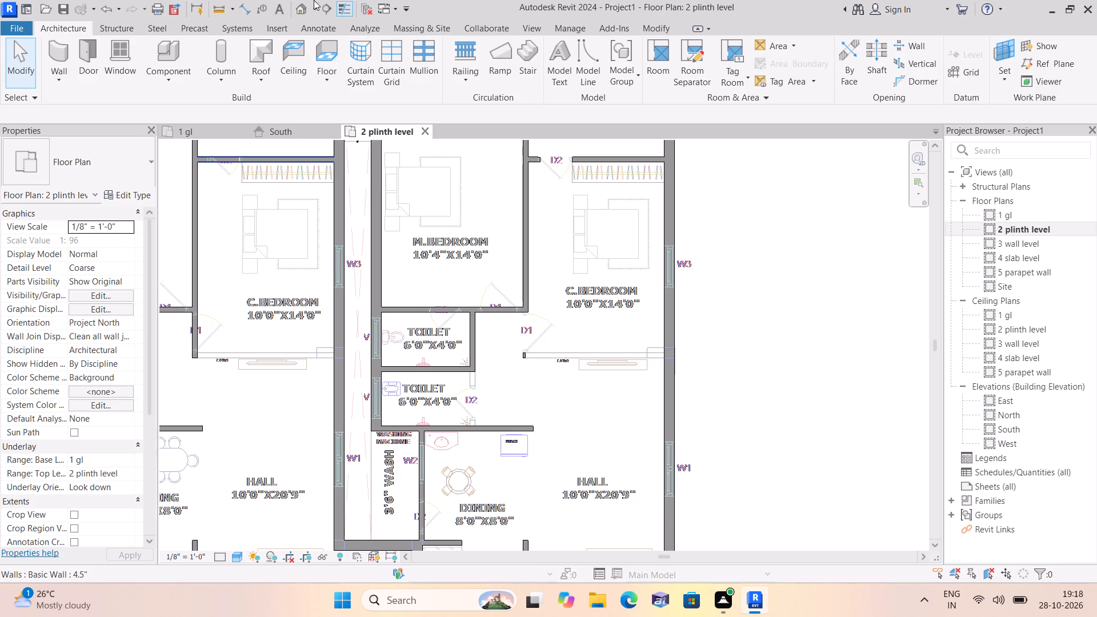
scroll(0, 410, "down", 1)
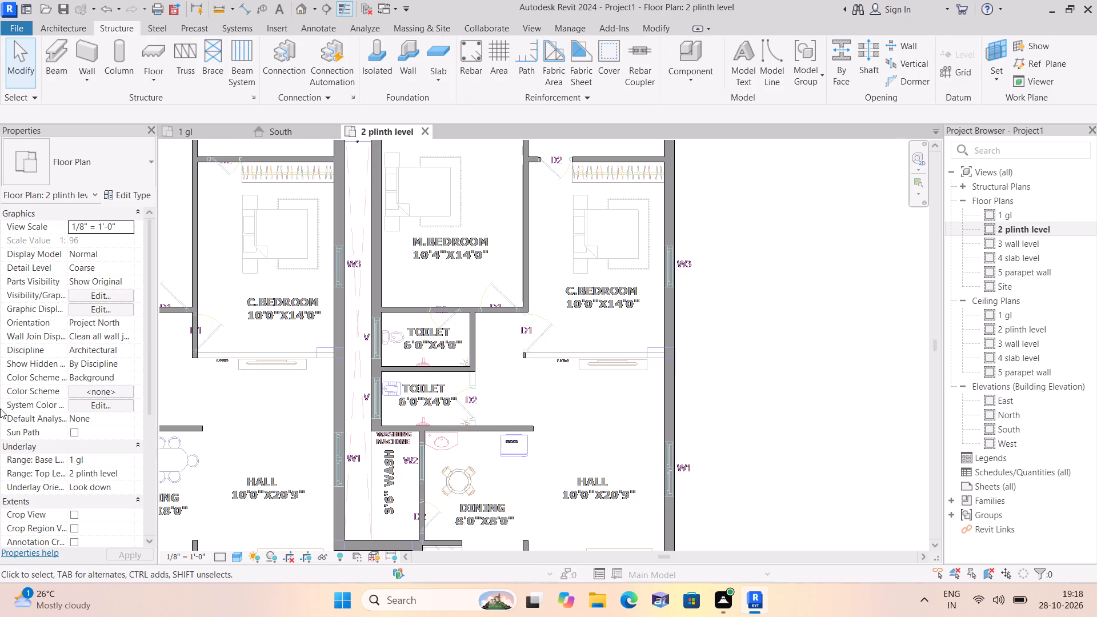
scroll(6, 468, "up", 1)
Place a 4.5" architectural wall along the CAD line between the southeast flat's wash area and dining, at window W2.
left_click(53, 27)
left_click(62, 78)
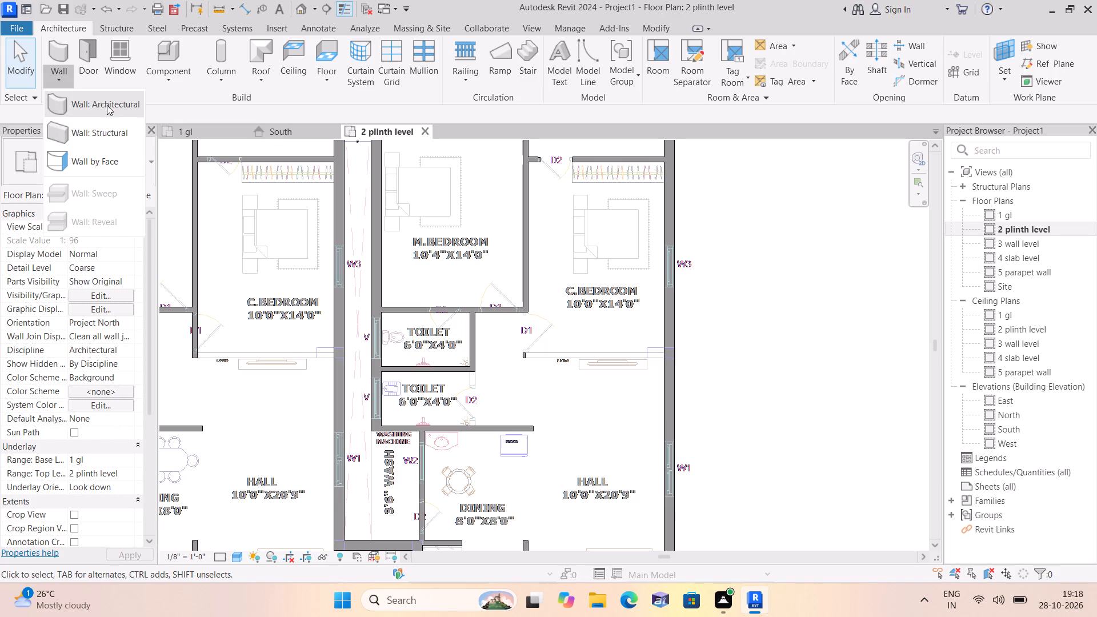
left_click(107, 105)
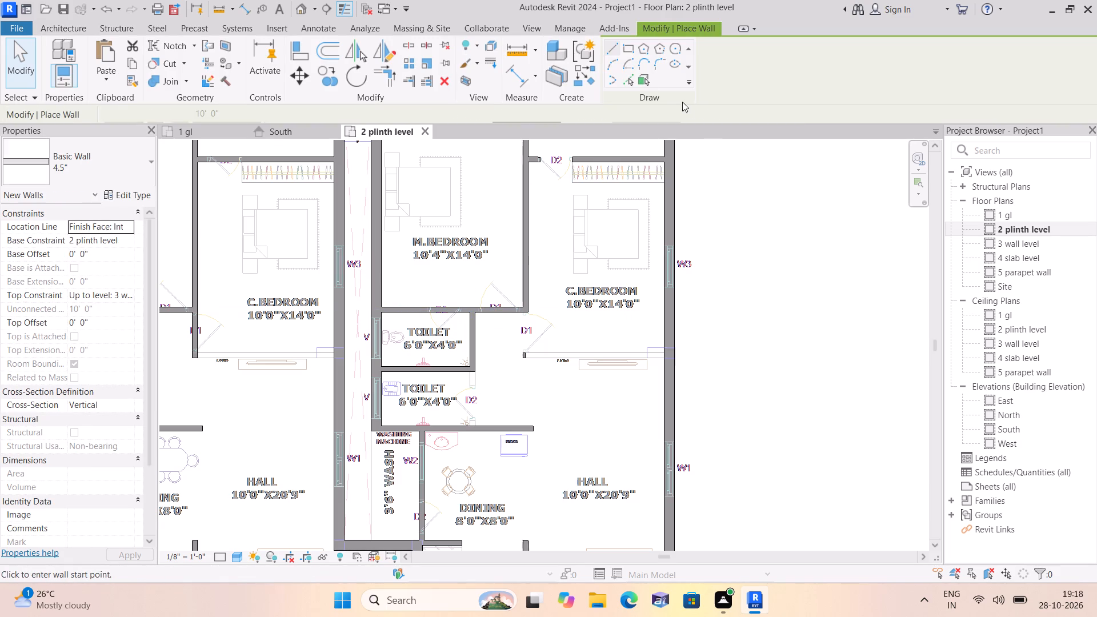
left_click(628, 77)
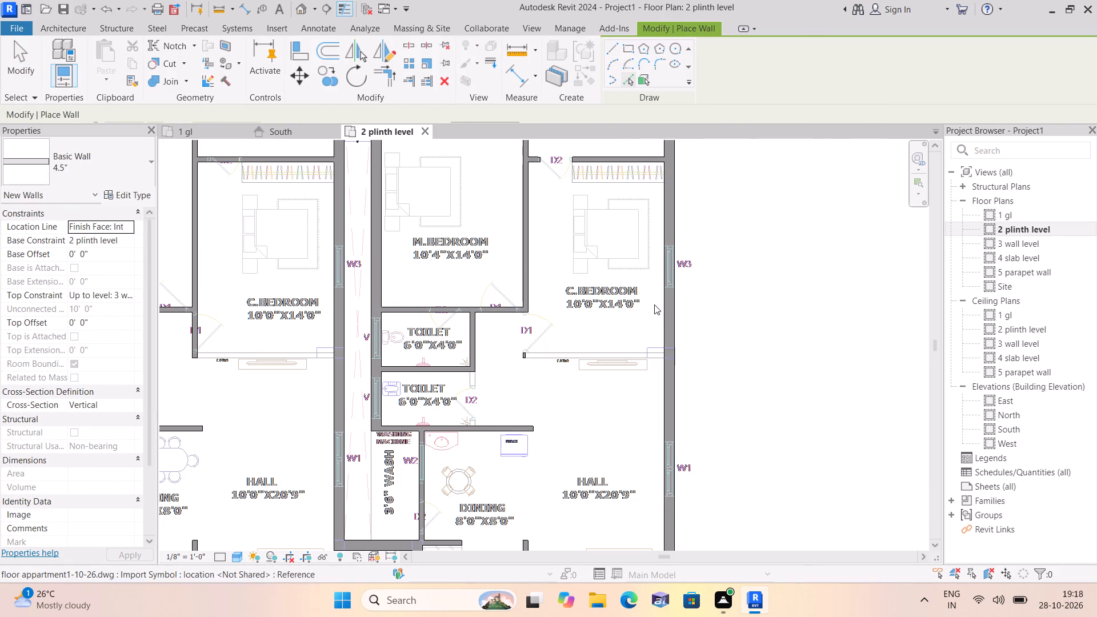
middle_click_drag(664, 314, 708, 191)
scroll(664, 314, "down", 1)
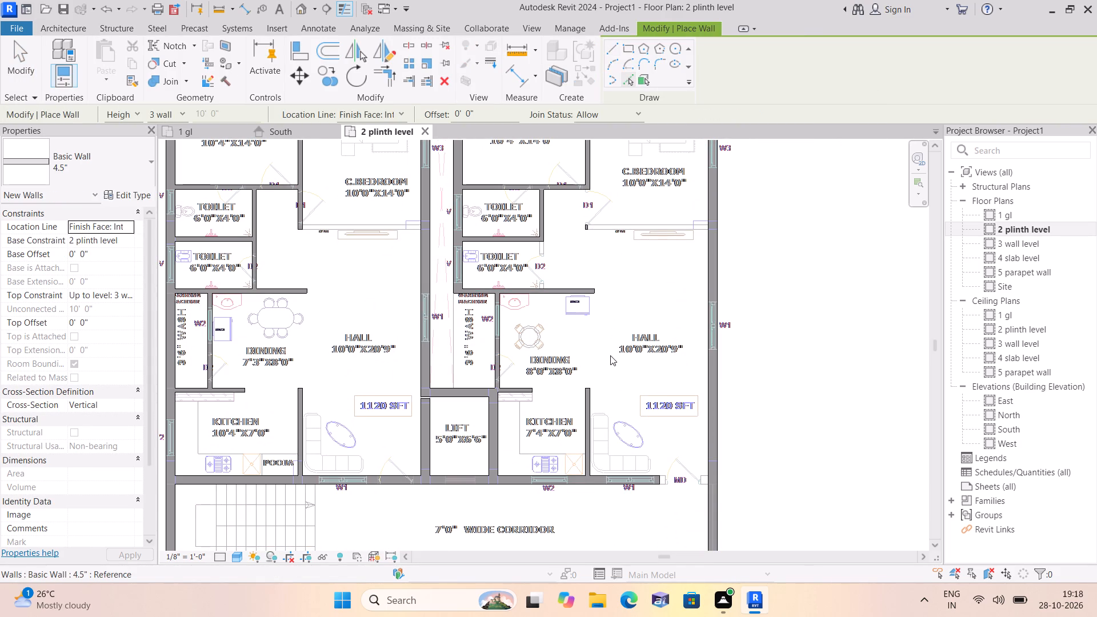
middle_click_drag(611, 360, 626, 307)
scroll(628, 308, "down", 1)
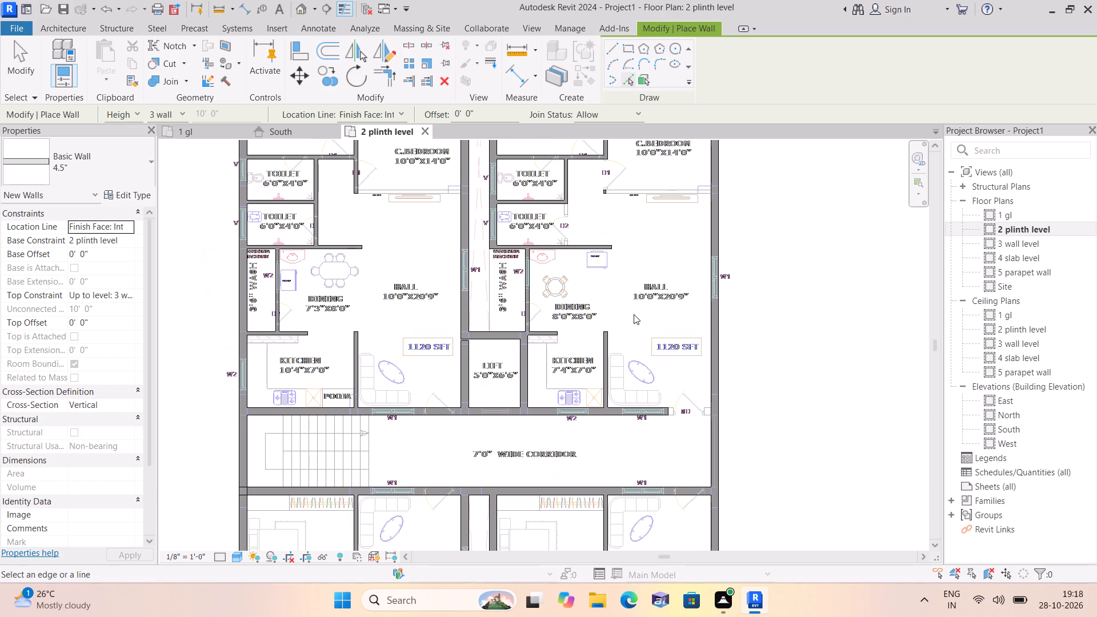
scroll(420, 327, "down", 2)
middle_click_drag(481, 419, 478, 415)
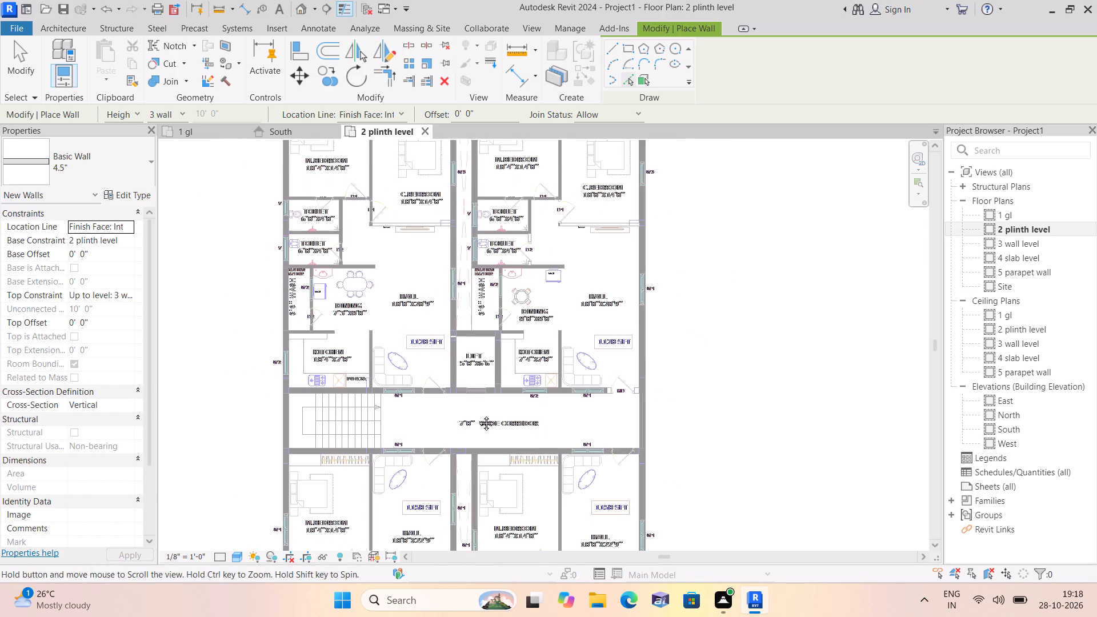
middle_click_drag(478, 415, 424, 306)
middle_click_drag(462, 403, 438, 269)
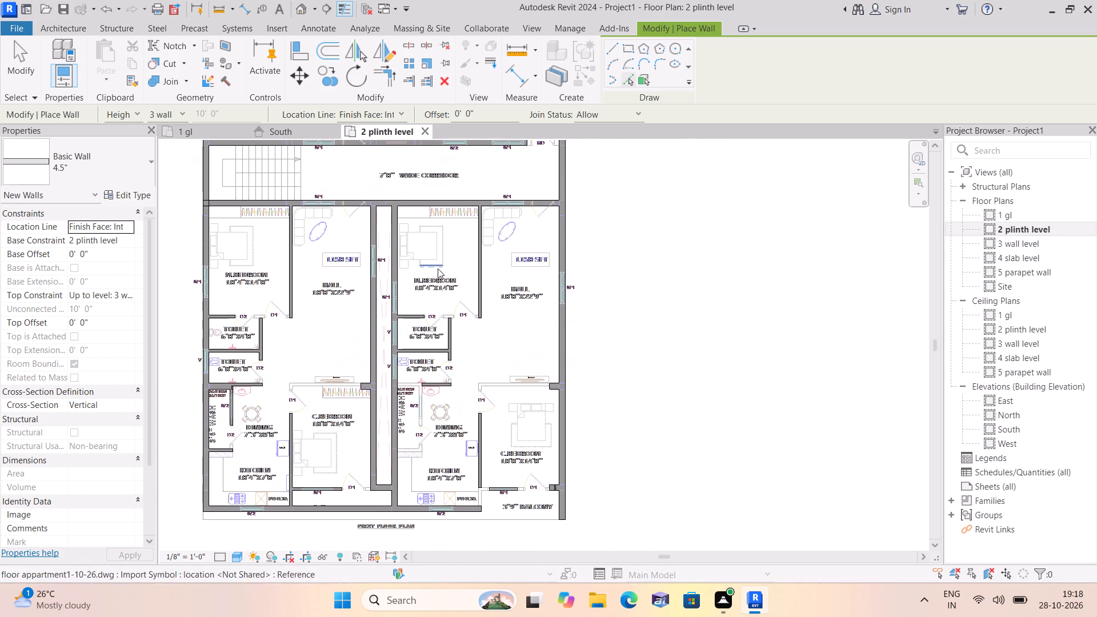
scroll(278, 369, "up", 1)
middle_click_drag(278, 372, 277, 277)
scroll(288, 300, "up", 1)
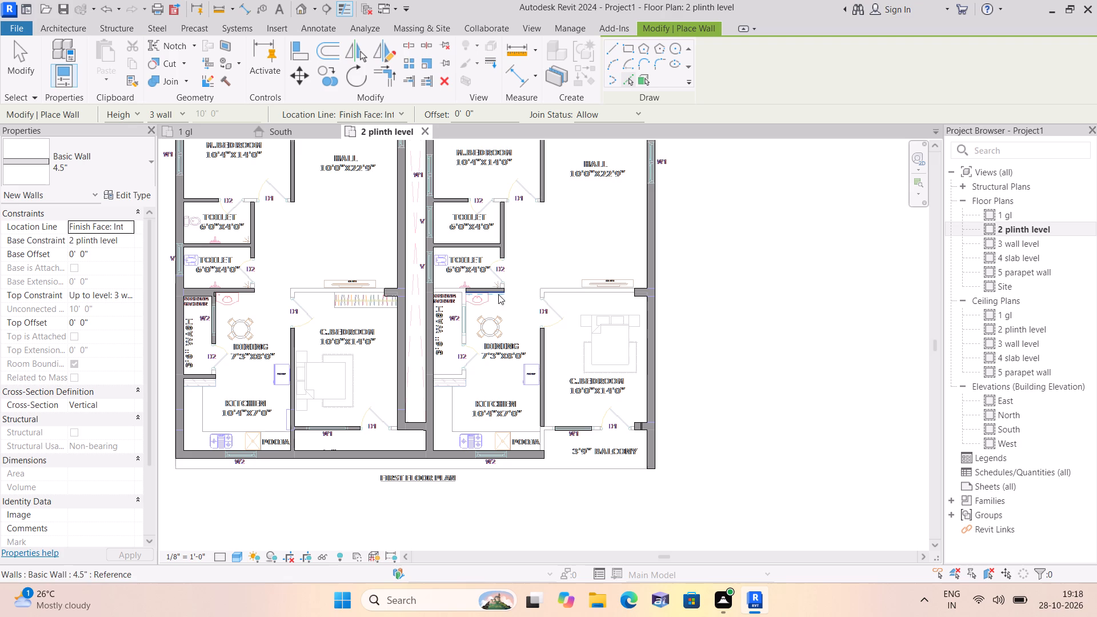
left_click(465, 315)
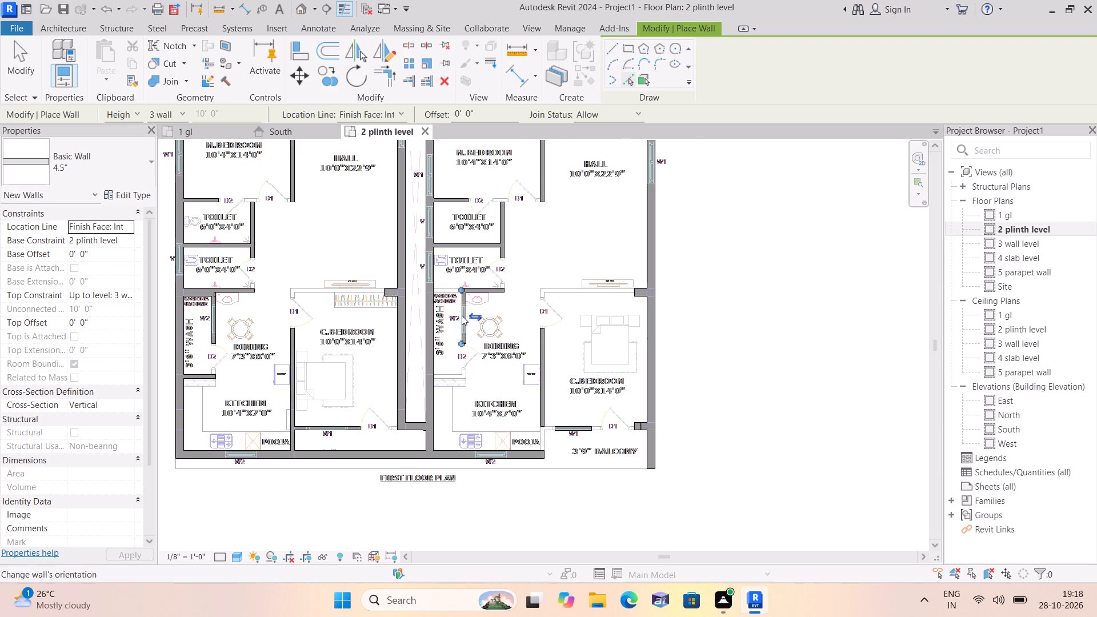
Place a 4.5" wall along the CAD line between the southeast flat's lower toilet and wash area.
scroll(454, 289, "up", 3)
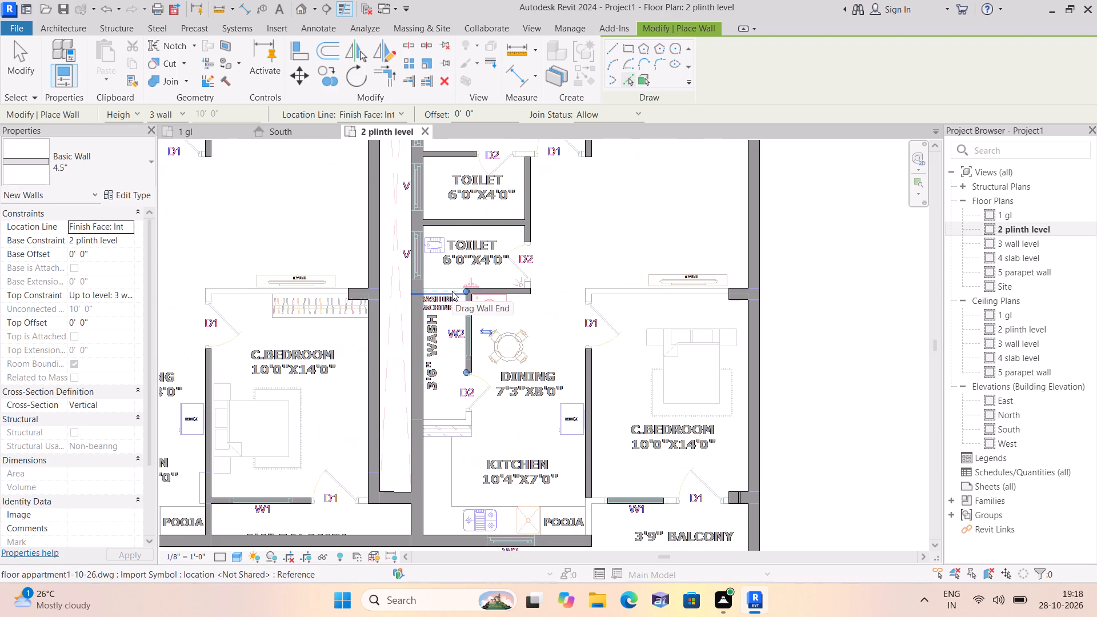
left_click(454, 289)
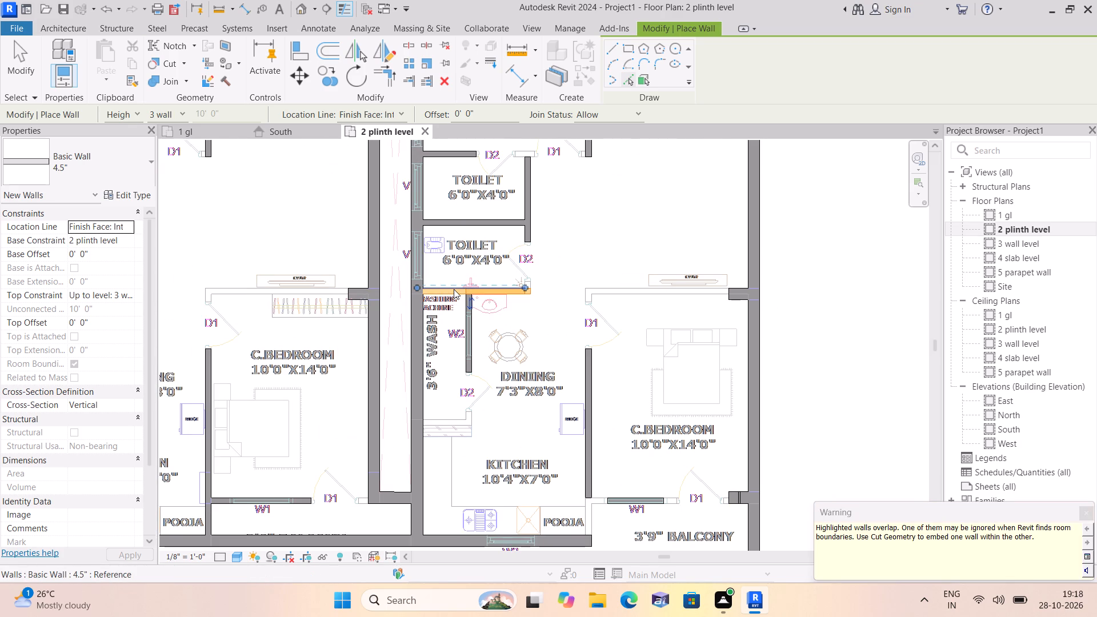
key("Escape")
key("Escape")
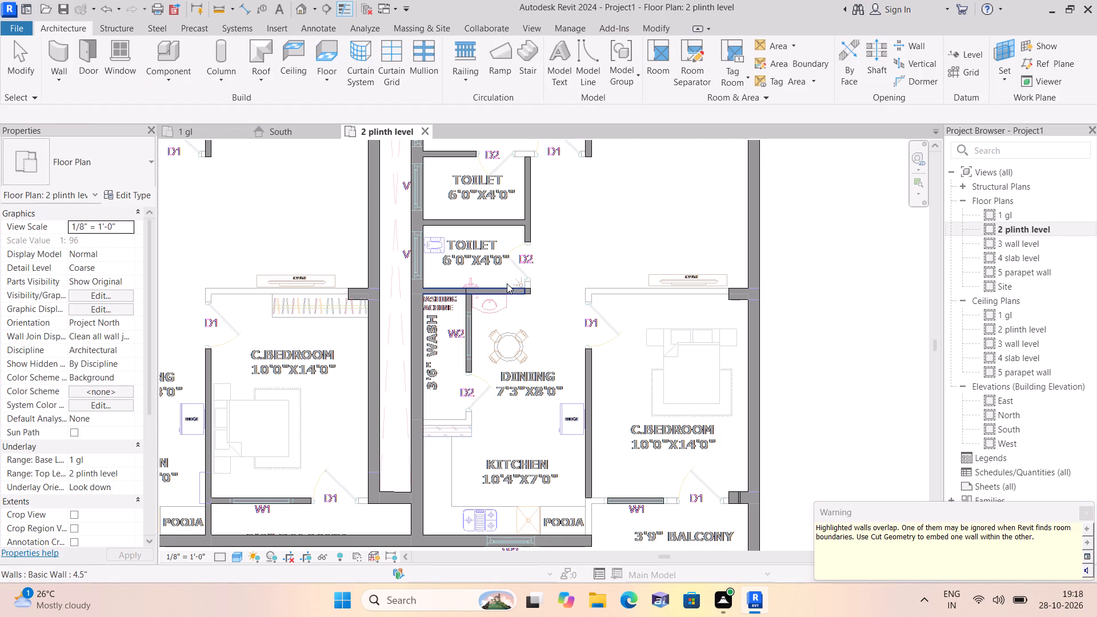
Select the 4.5" wall along the south side of the southeast flat's lower toilet.
left_click(509, 289)
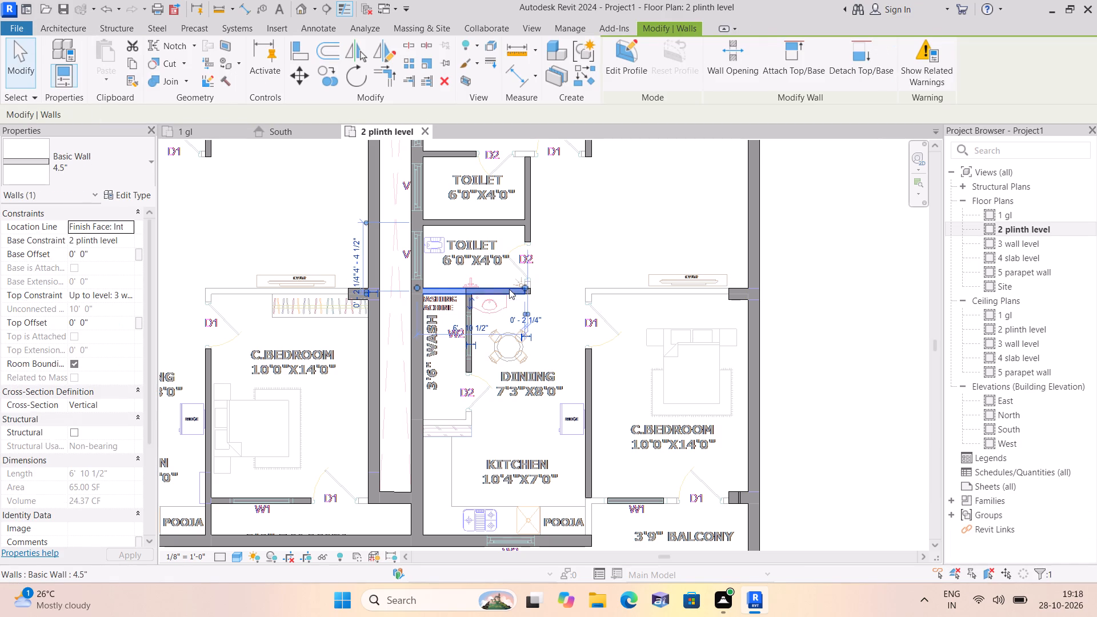
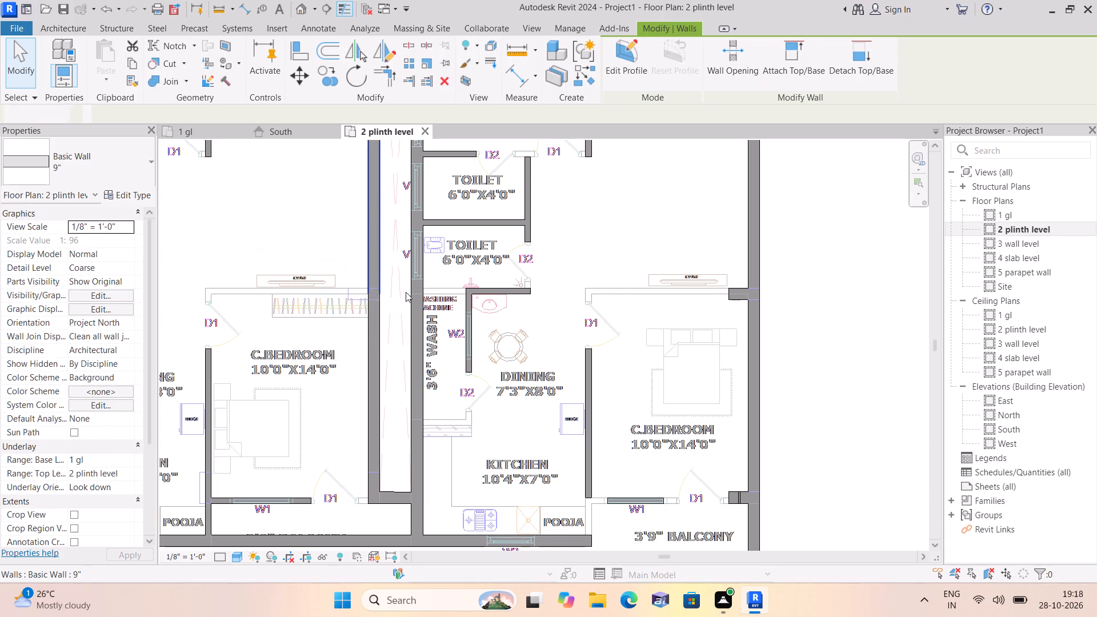
Delete the short wall stub at the east end of the CAD wall line between the southeast flat's hall and C.Bedroom.
middle_click_drag(434, 291, 429, 363)
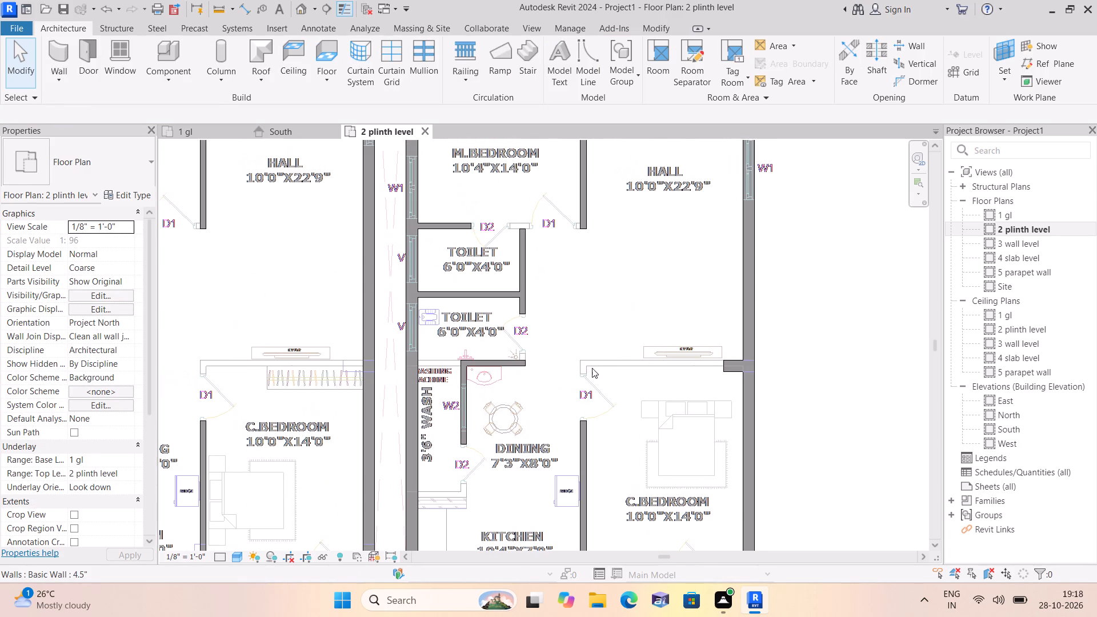
left_click(728, 366)
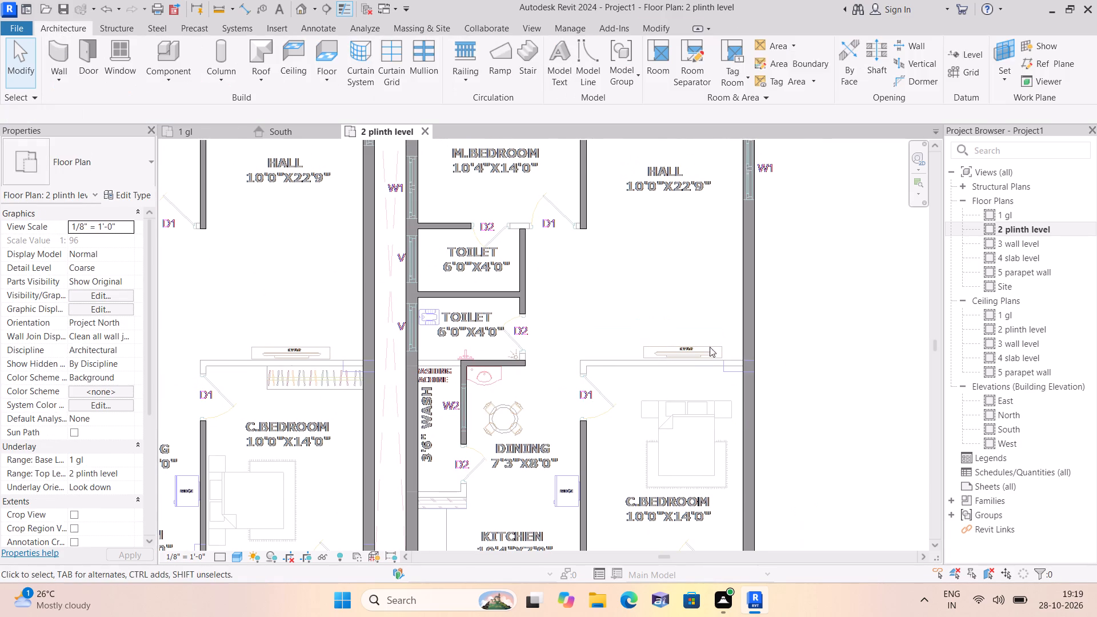
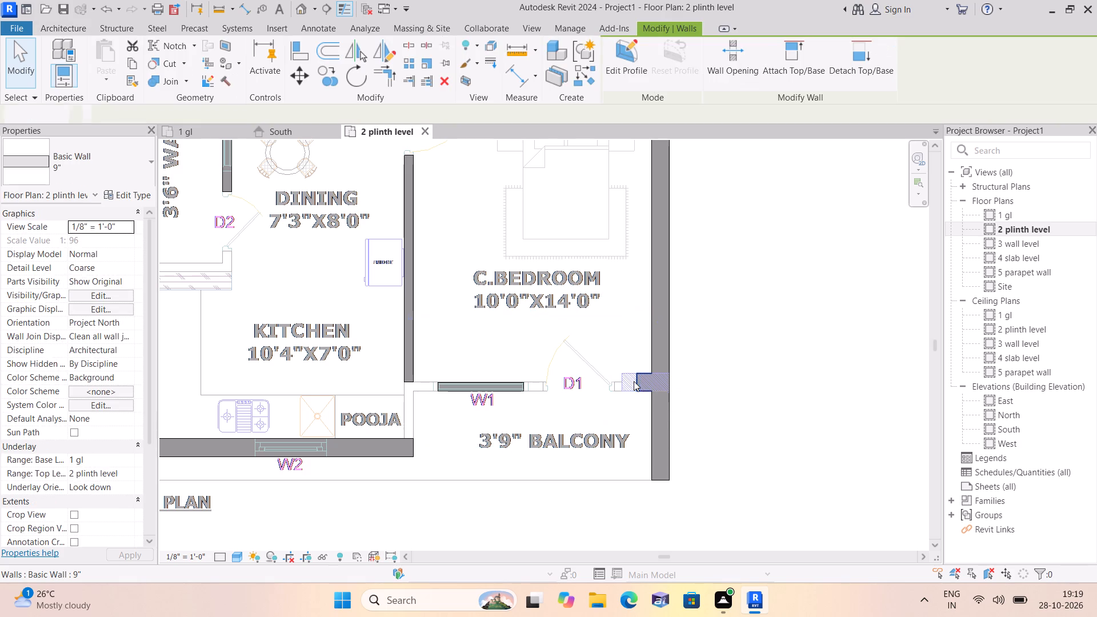
Delete the 9" wall stub at the east end of the line between the southeast flat's C.Bedroom and balcony.
left_click(644, 384)
key("Delete")
Place a 4.5" wall on the short CAD segment between doors D2 and D1 beside the southeast flat's upper toilet.
scroll(583, 328, "down", 1)
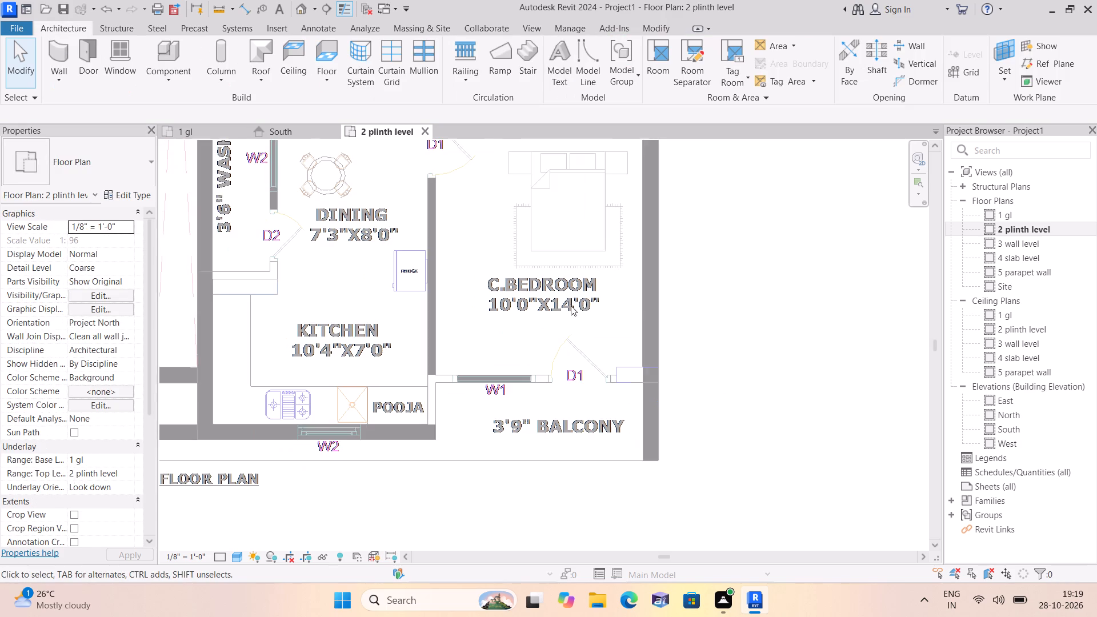
middle_click_drag(556, 291, 569, 391)
scroll(569, 391, "down", 2)
scroll(398, 354, "down", 1)
middle_click_drag(405, 356, 487, 388)
scroll(481, 384, "down", 2)
middle_click_drag(287, 303, 291, 308)
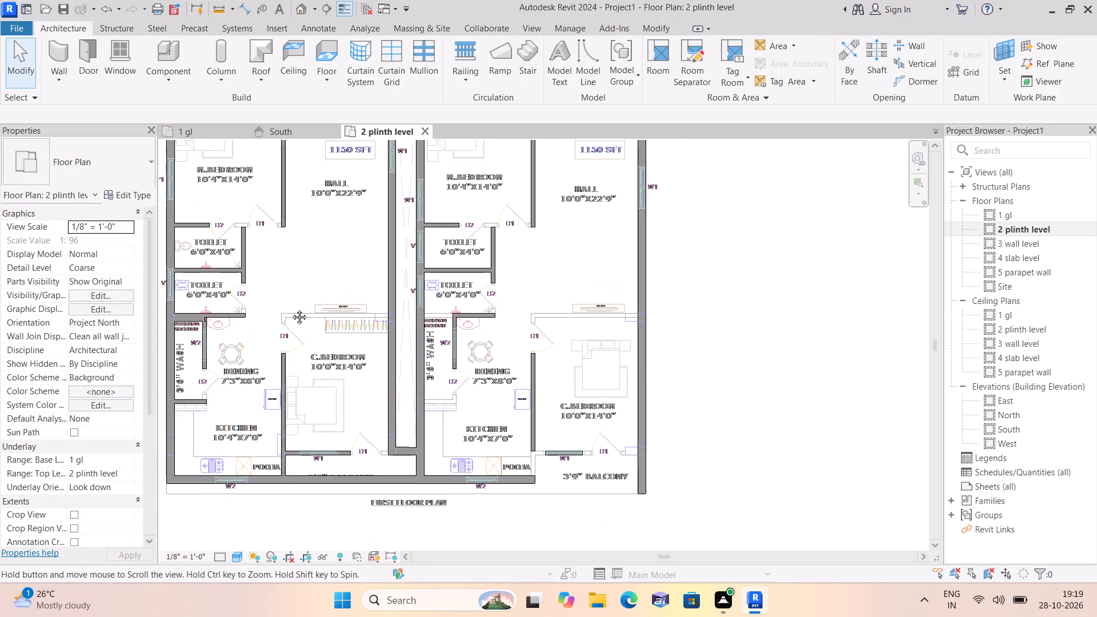
middle_click_drag(291, 308, 365, 407)
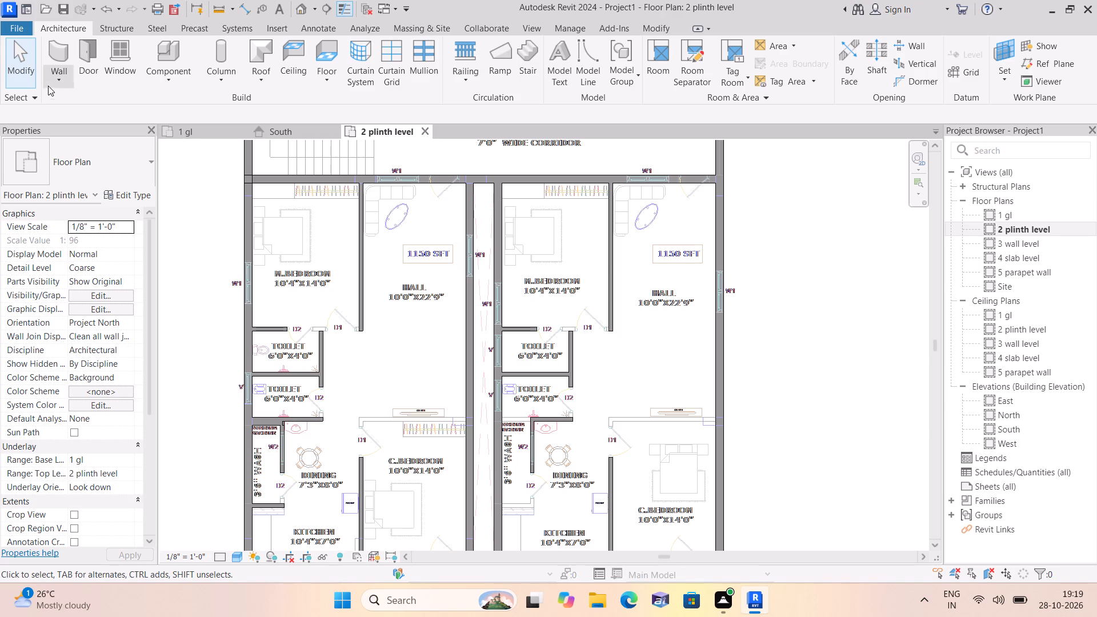
left_click(57, 79)
left_click(105, 102)
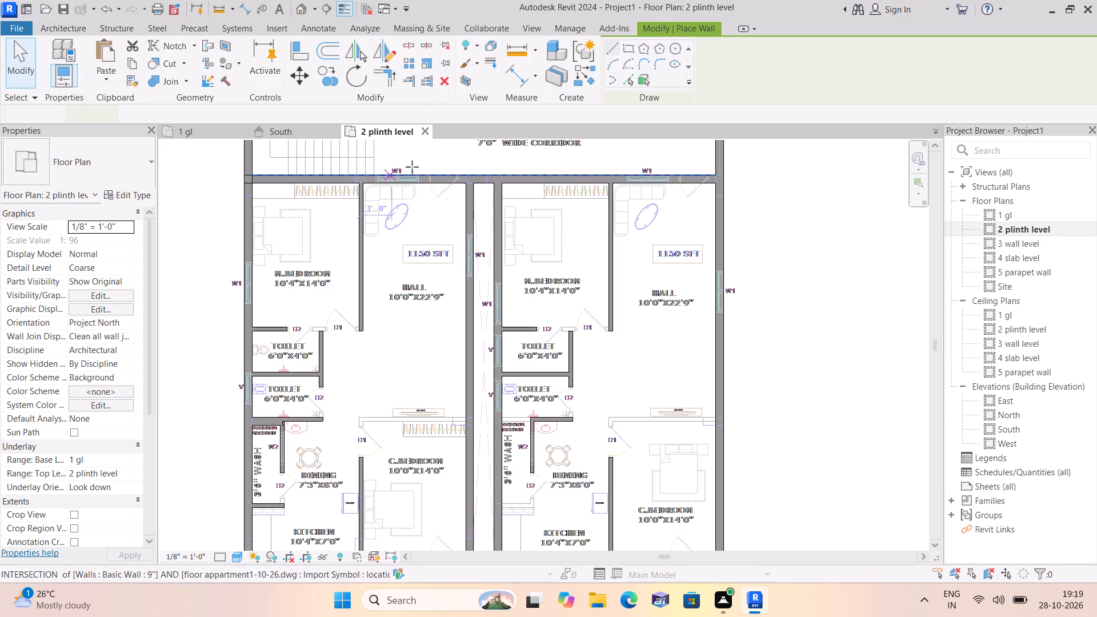
left_click(630, 79)
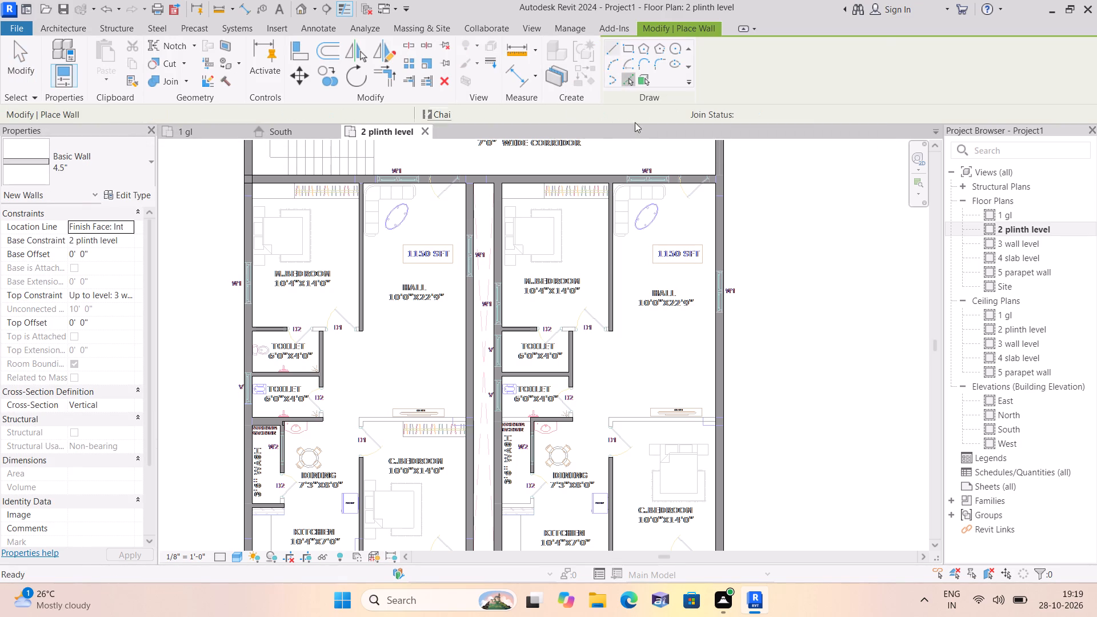
scroll(566, 327, "up", 2)
left_click(561, 331)
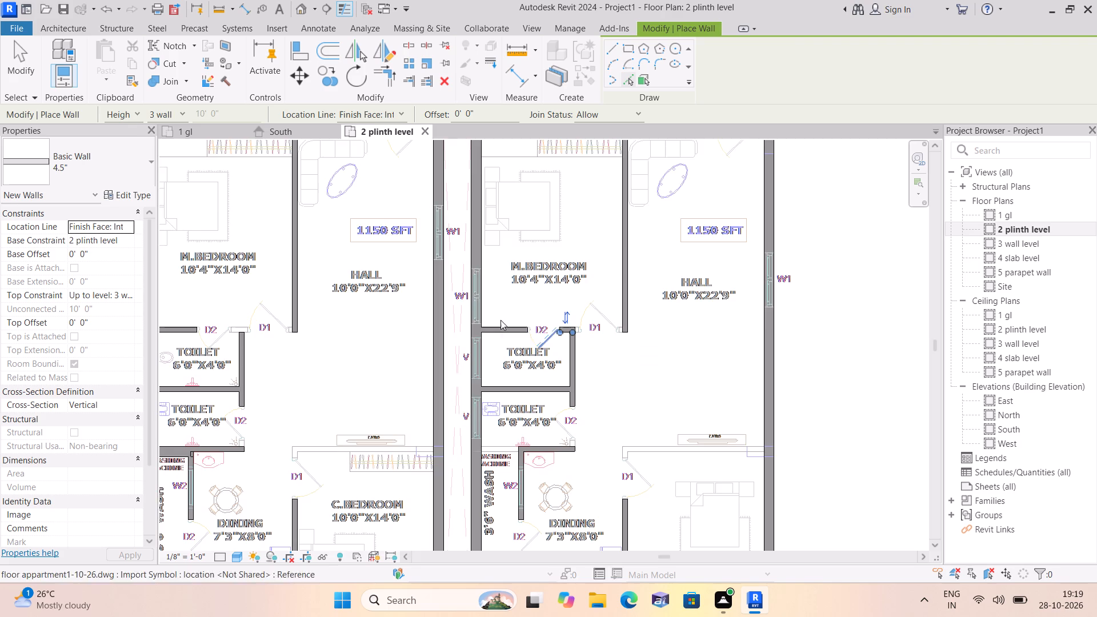
Place 4.5" walls on the CAD lines between the hall and C.Bedroom in the southeast and southwest flats.
scroll(499, 308, "down", 4)
scroll(593, 392, "up", 2)
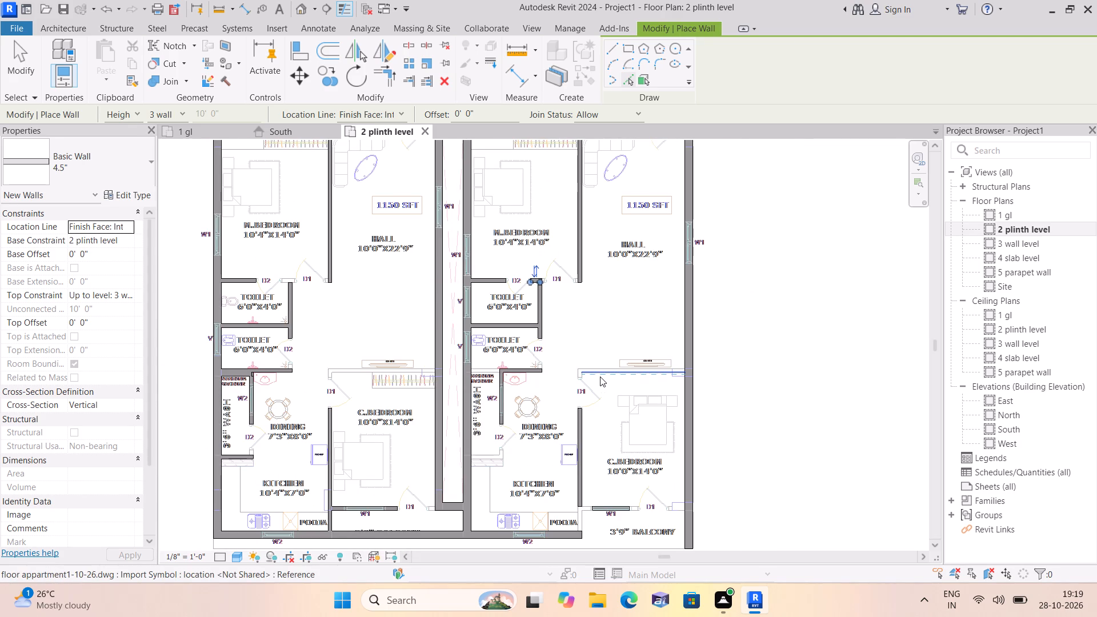
scroll(600, 376, "up", 4)
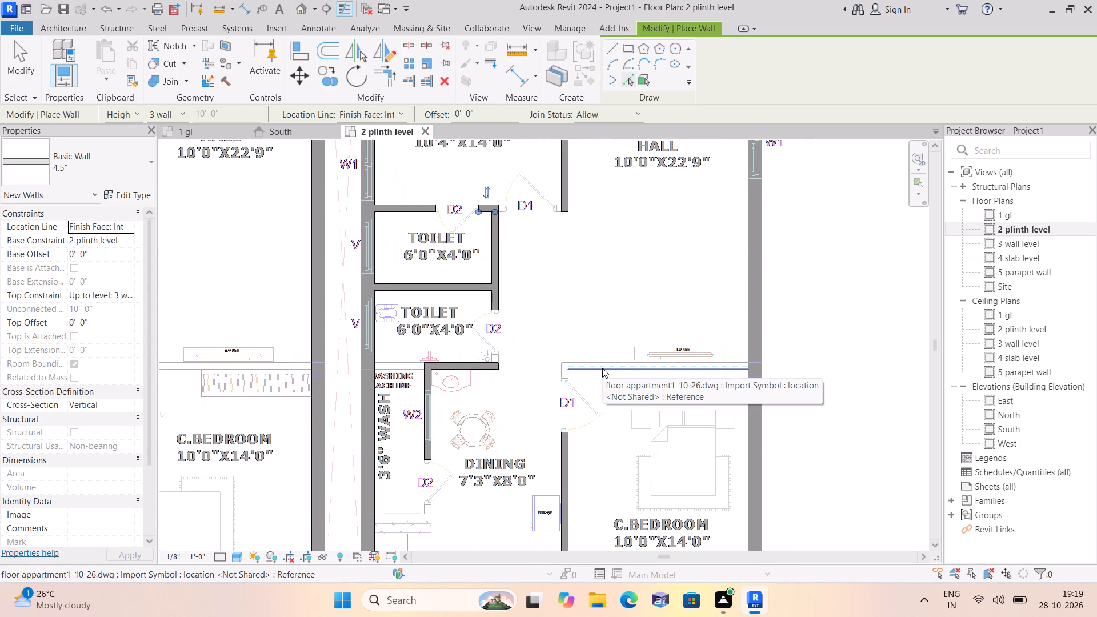
left_click(602, 368)
scroll(602, 371, "down", 1)
middle_click_drag(604, 394, 600, 290)
scroll(604, 394, "down", 1)
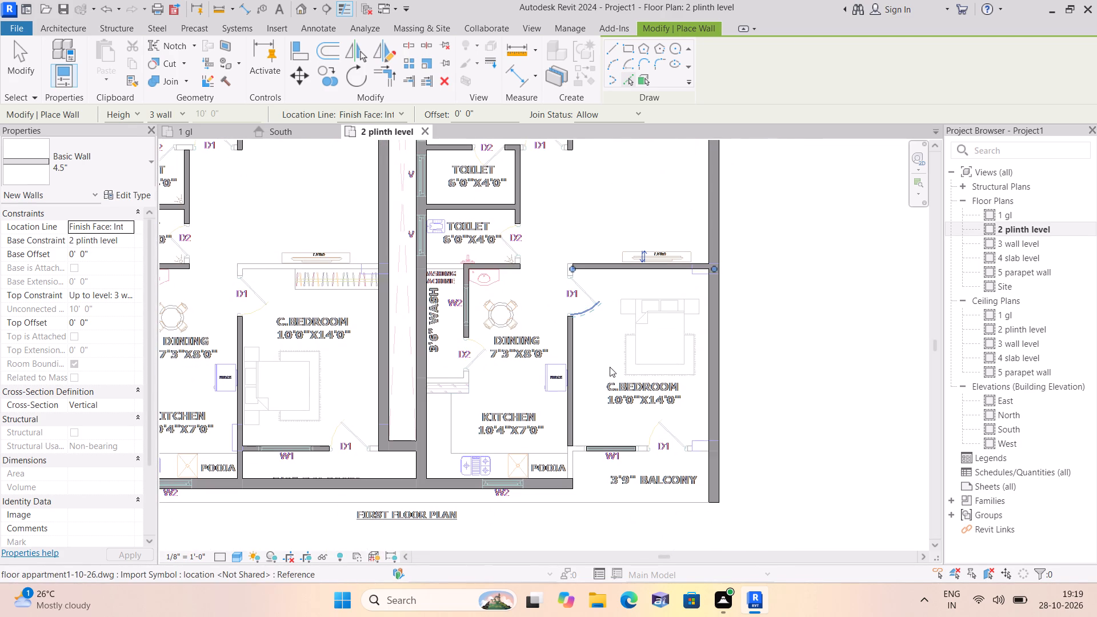
middle_click_drag(573, 373, 563, 288)
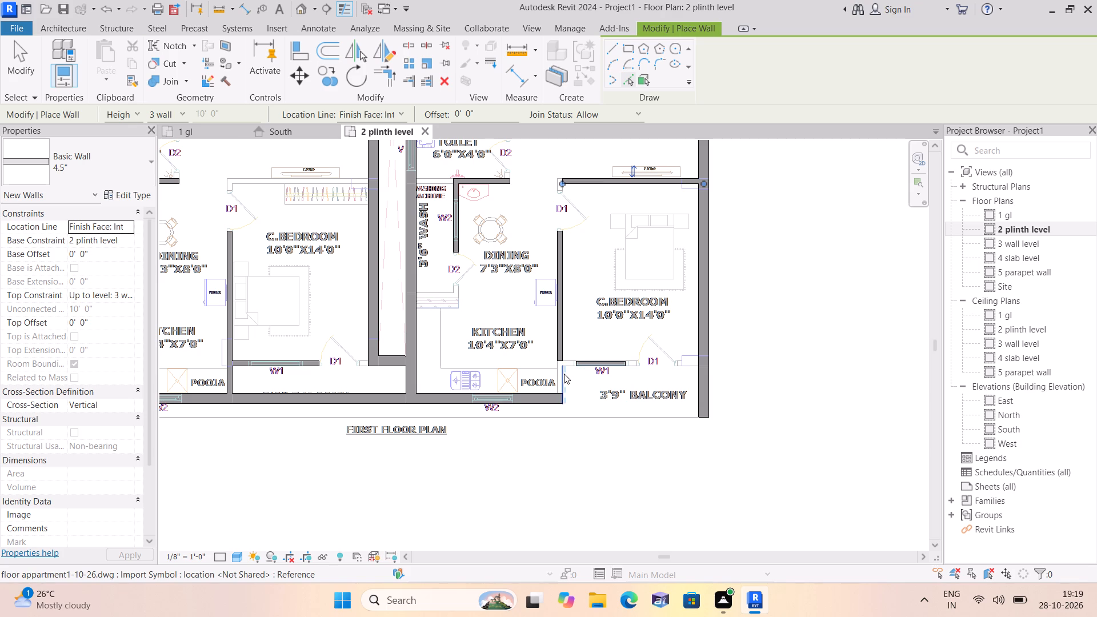
scroll(569, 345, "down", 2)
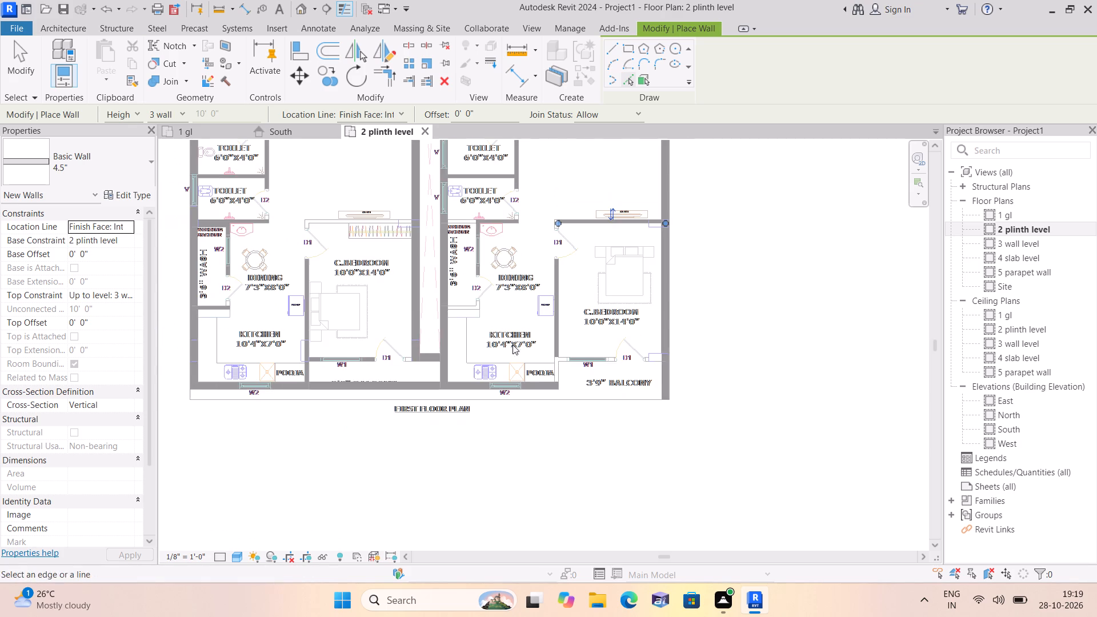
scroll(317, 221, "up", 1)
left_click(317, 221)
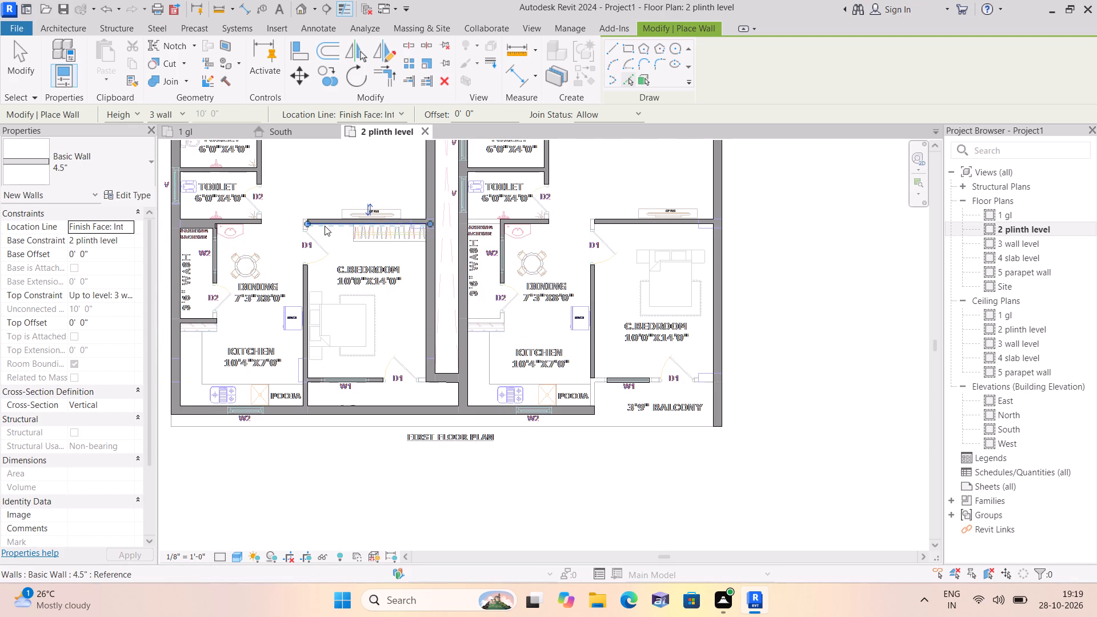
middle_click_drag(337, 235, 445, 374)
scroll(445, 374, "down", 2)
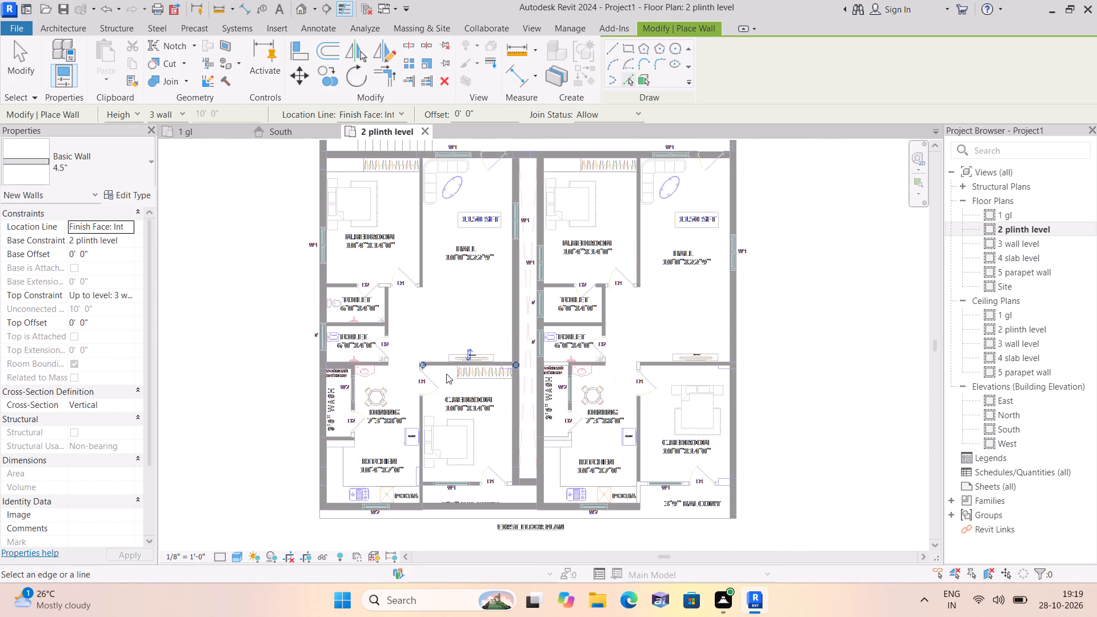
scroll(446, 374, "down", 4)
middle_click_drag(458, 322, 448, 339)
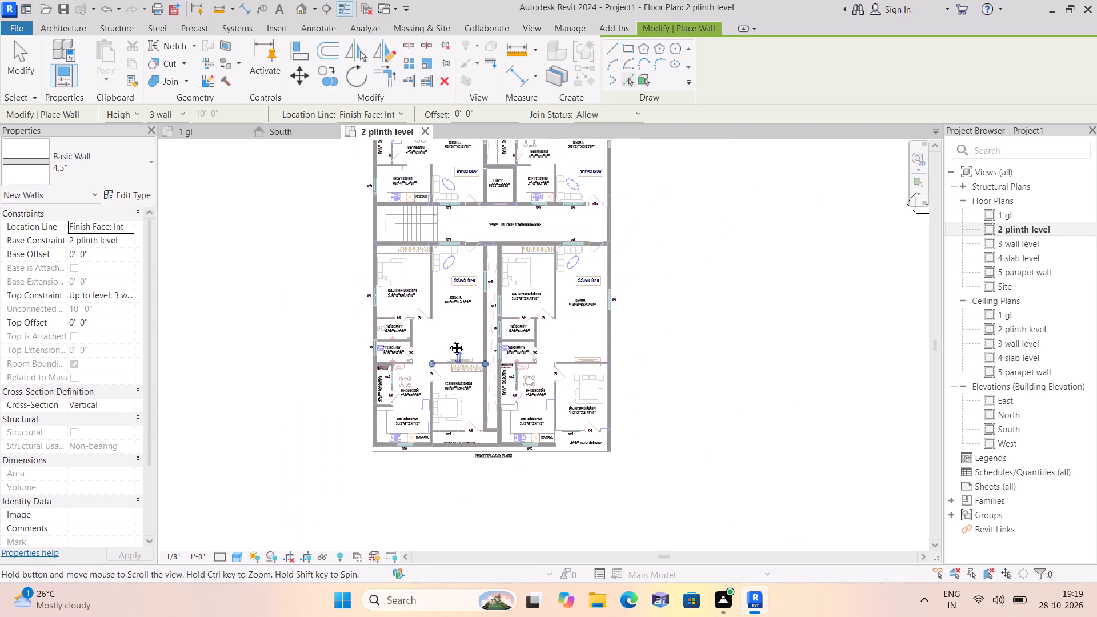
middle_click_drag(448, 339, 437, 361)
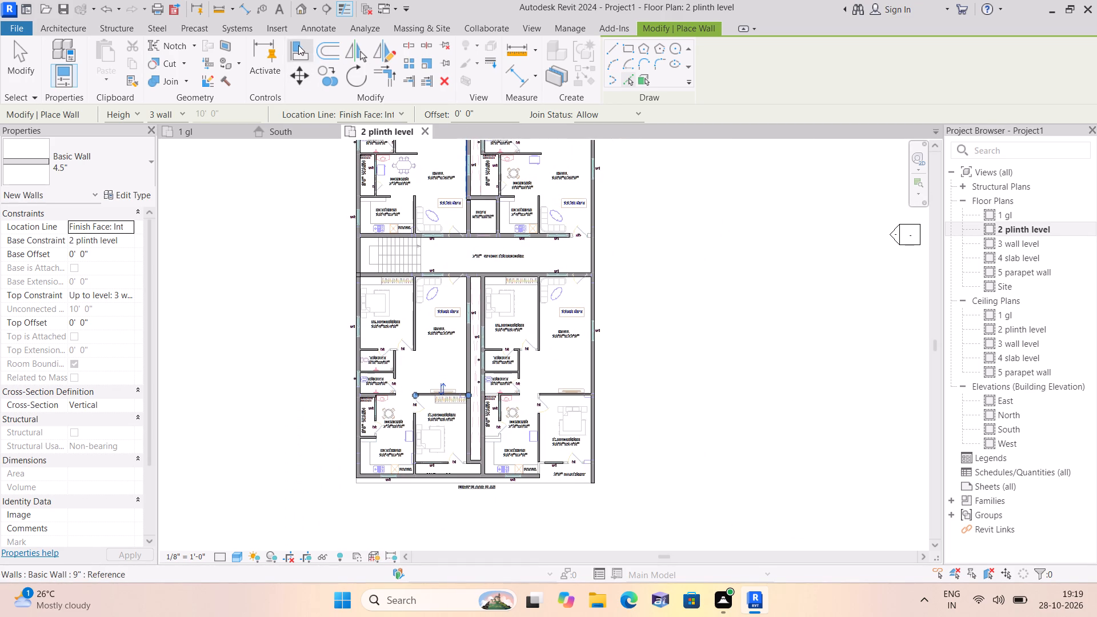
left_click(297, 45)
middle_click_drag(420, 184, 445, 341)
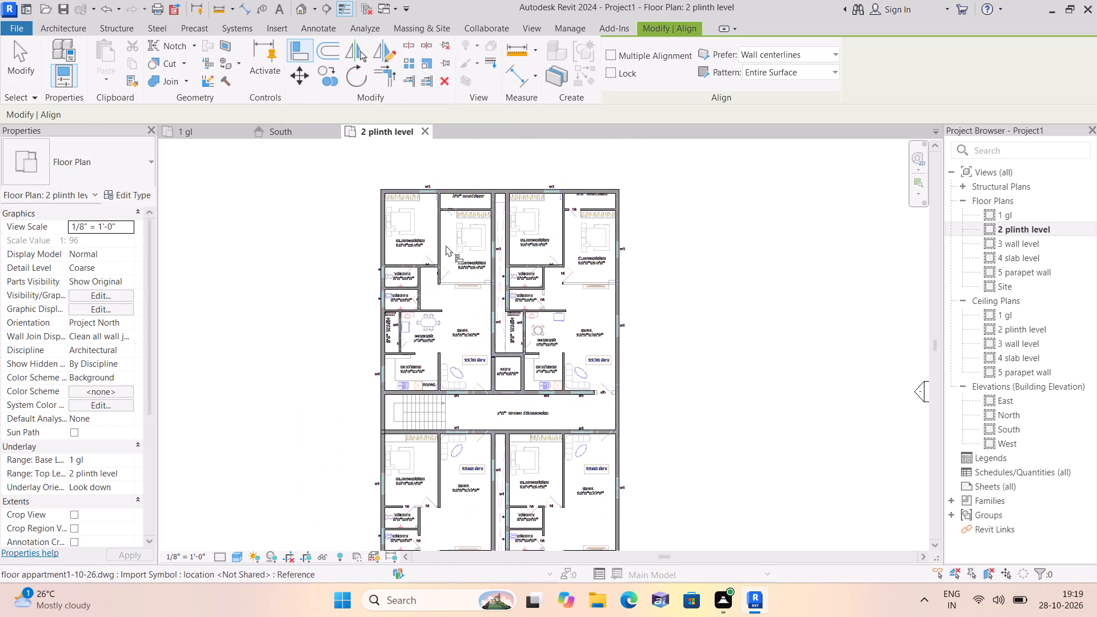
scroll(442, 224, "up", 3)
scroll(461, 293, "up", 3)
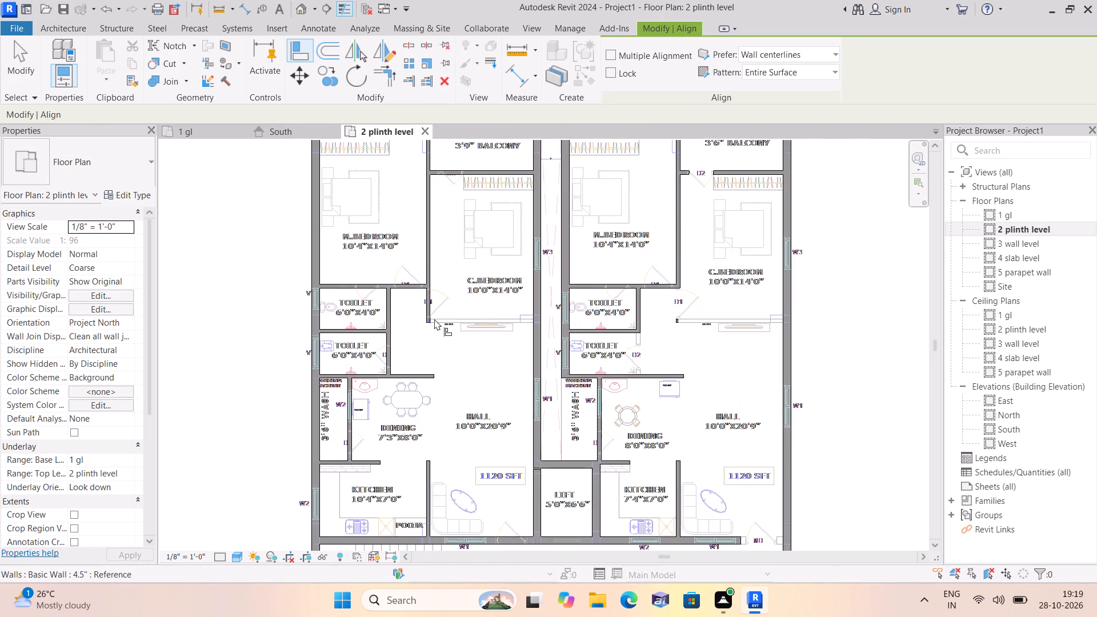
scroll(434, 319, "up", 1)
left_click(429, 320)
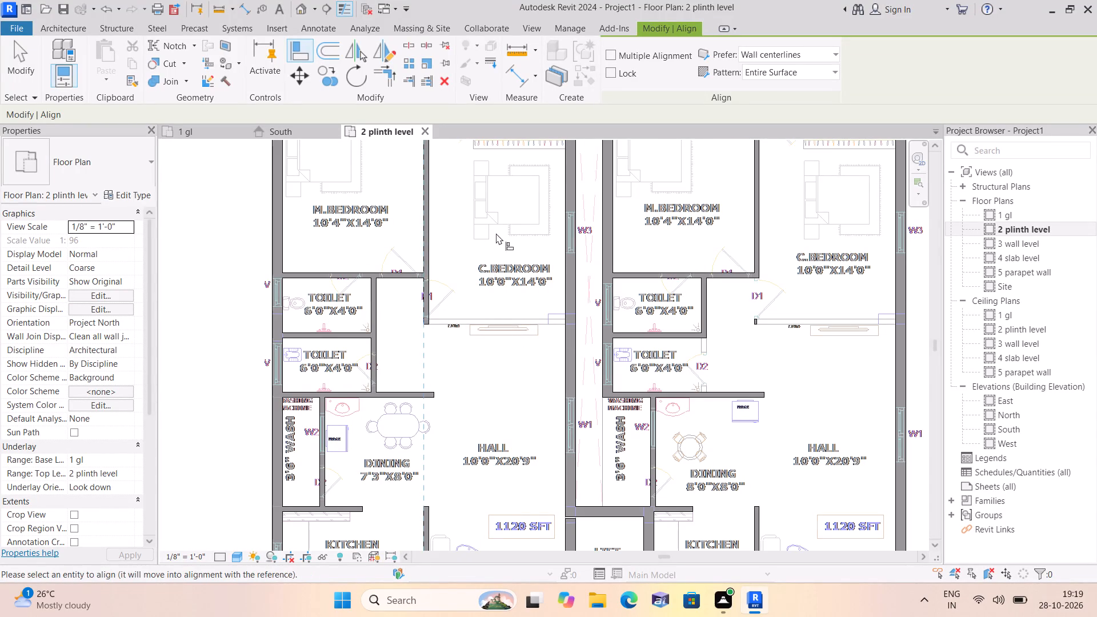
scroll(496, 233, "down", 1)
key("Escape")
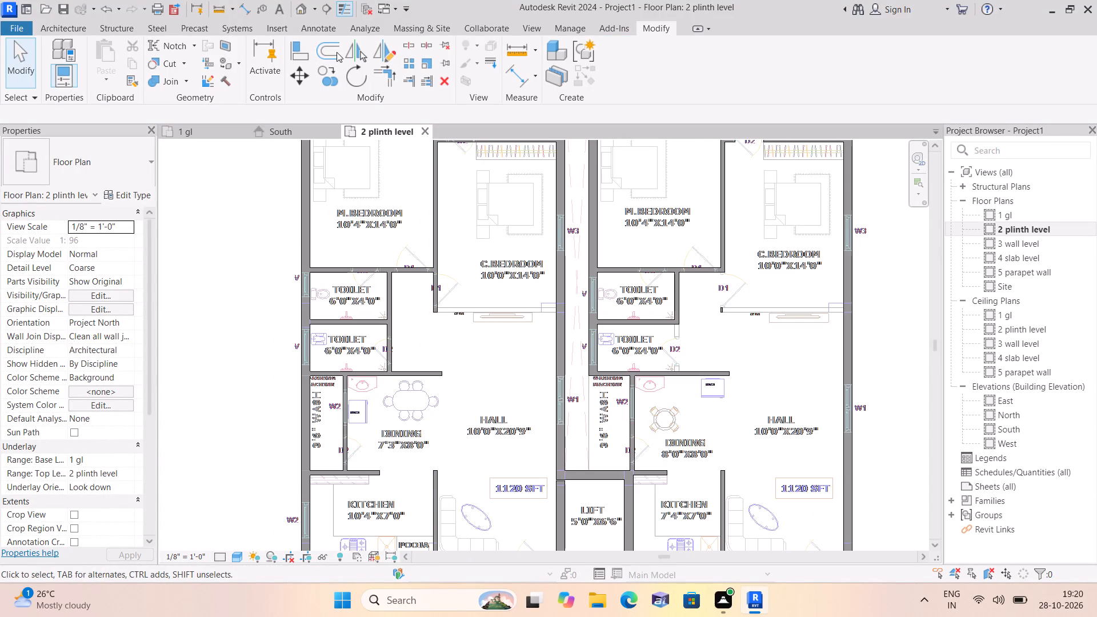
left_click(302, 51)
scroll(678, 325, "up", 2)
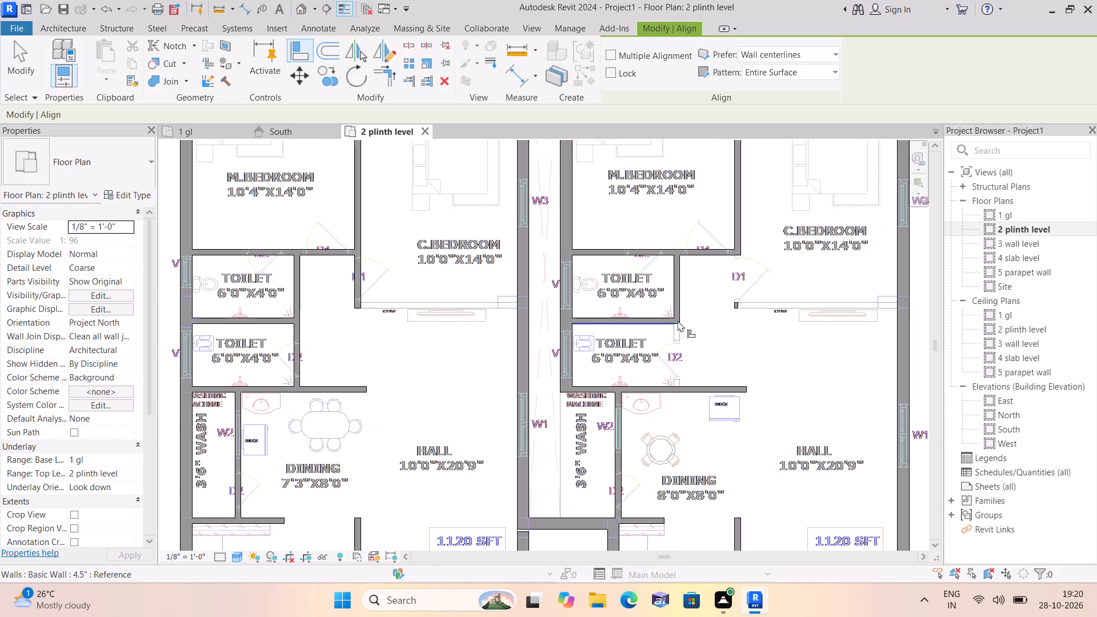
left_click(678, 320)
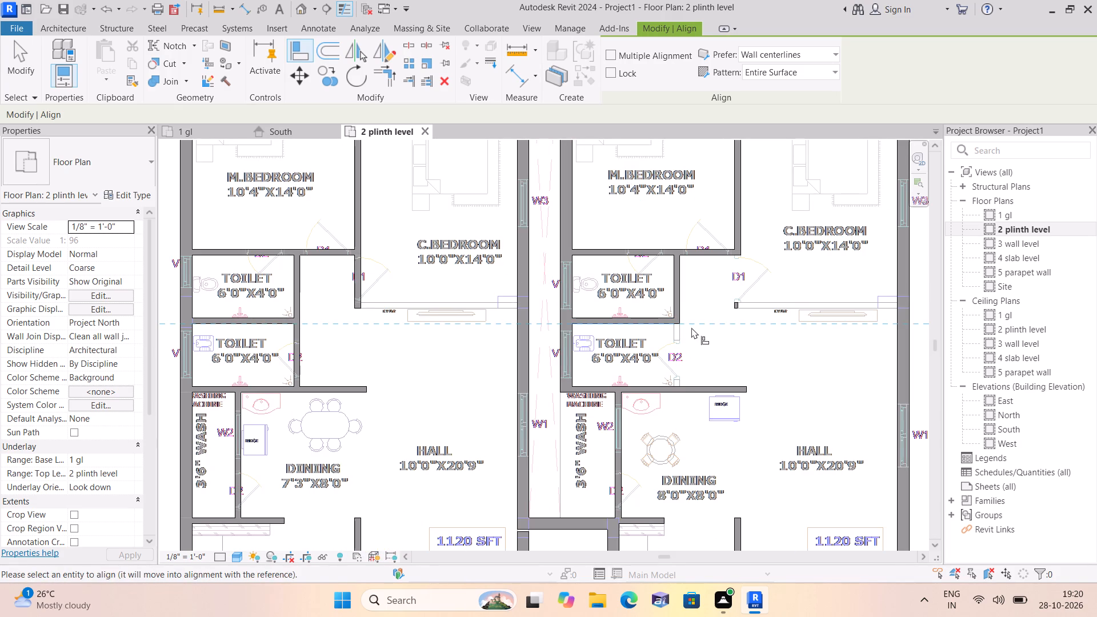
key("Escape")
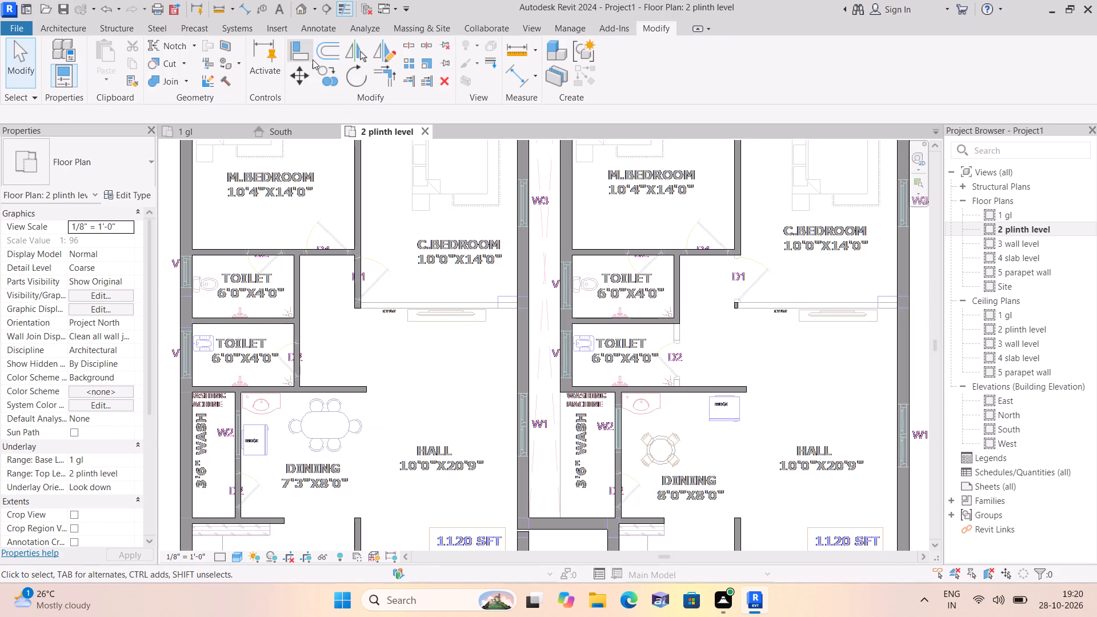
Align the south end of the southeast flat's M.Bedroom–hall wall with the north face of the short wall between D2 and D1.
left_click(303, 50)
scroll(676, 410, "down", 1)
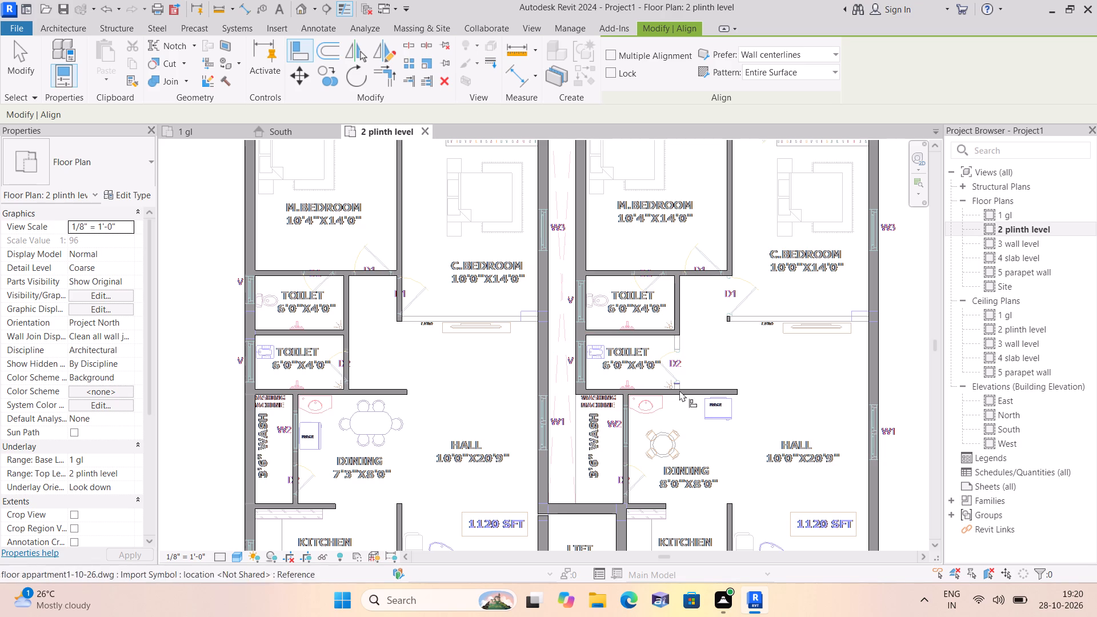
middle_click_drag(703, 435, 631, 289)
scroll(701, 434, "down", 2)
scroll(644, 389, "up", 1)
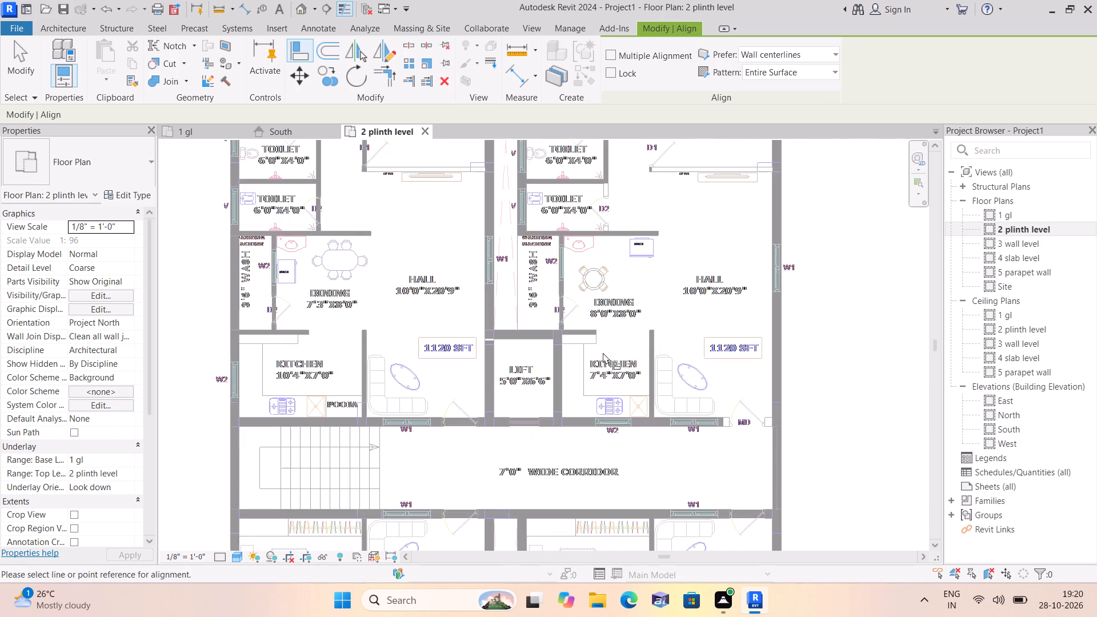
middle_click_drag(648, 422, 614, 258)
scroll(611, 237, "down", 1)
middle_click_drag(634, 444, 622, 294)
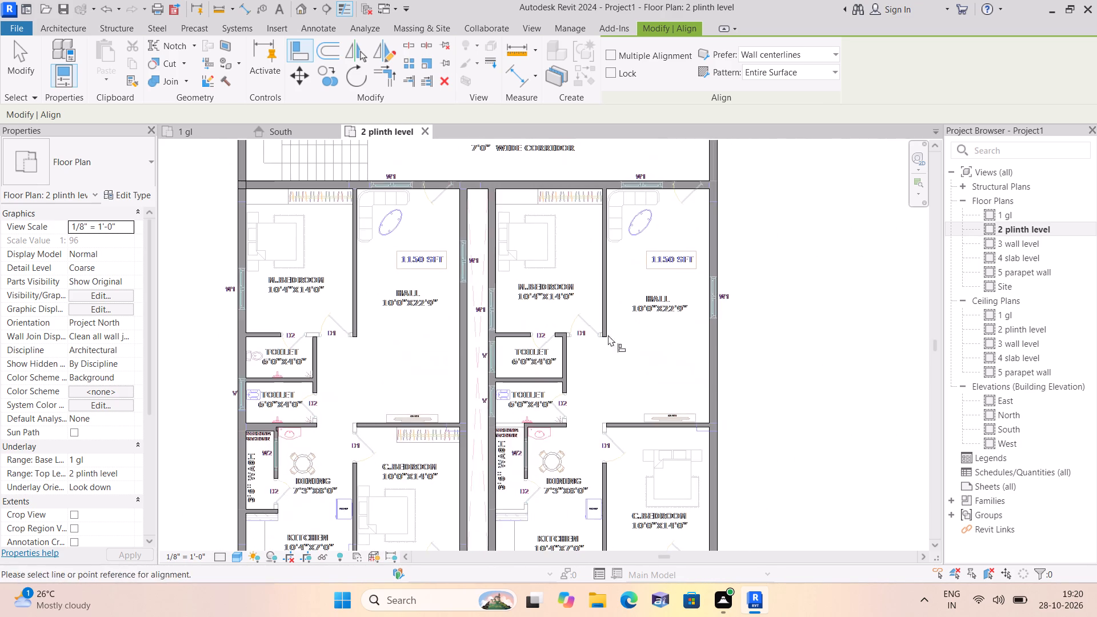
scroll(588, 340, "up", 1)
left_click(563, 334)
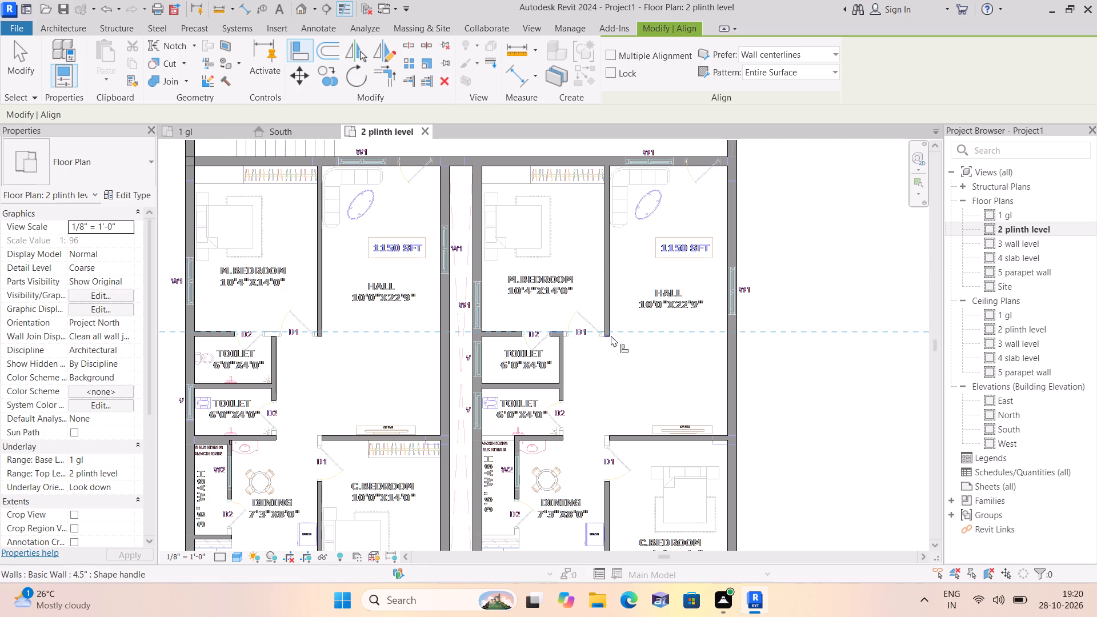
left_click(604, 333)
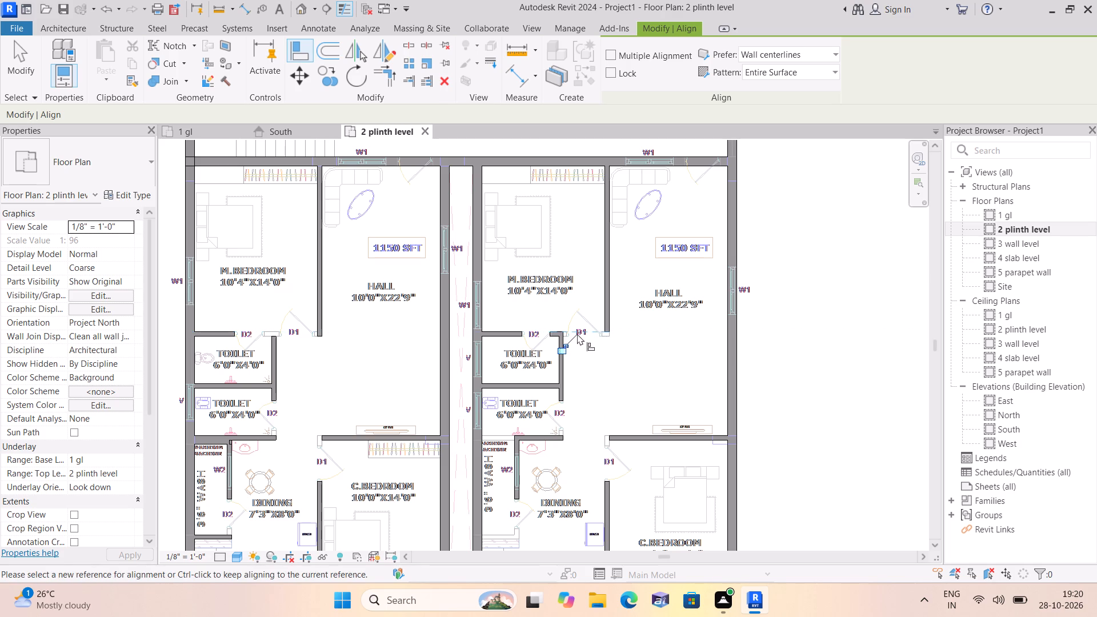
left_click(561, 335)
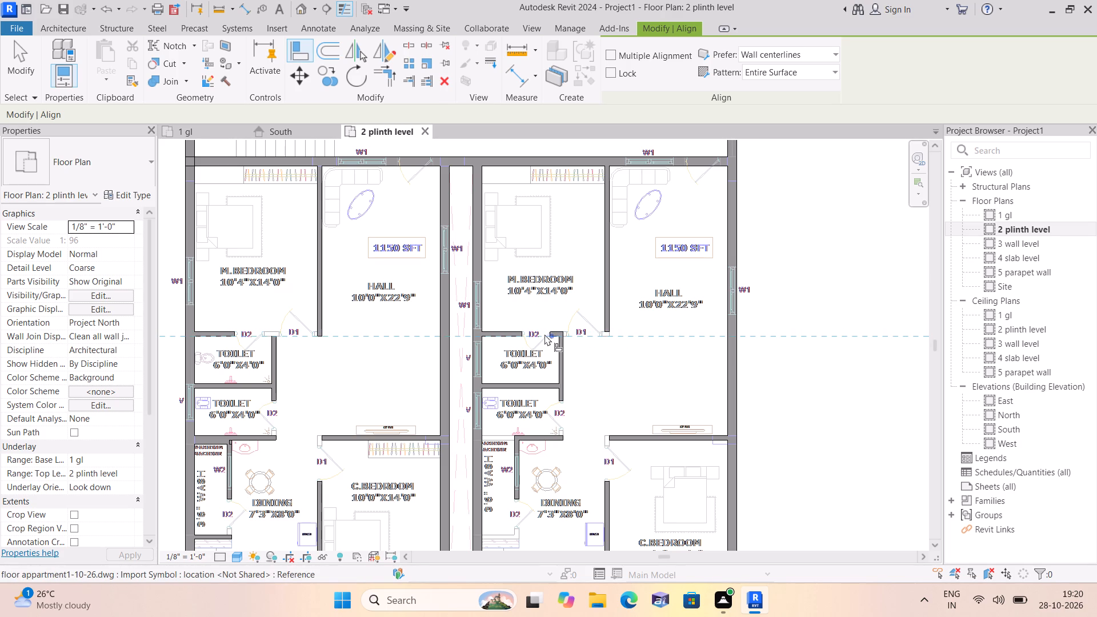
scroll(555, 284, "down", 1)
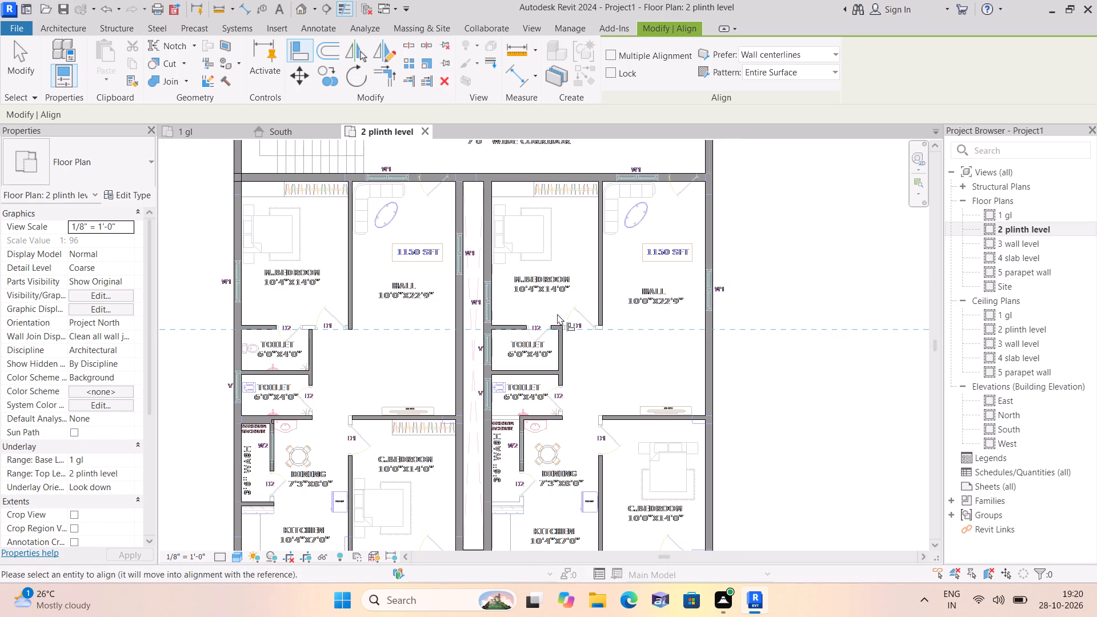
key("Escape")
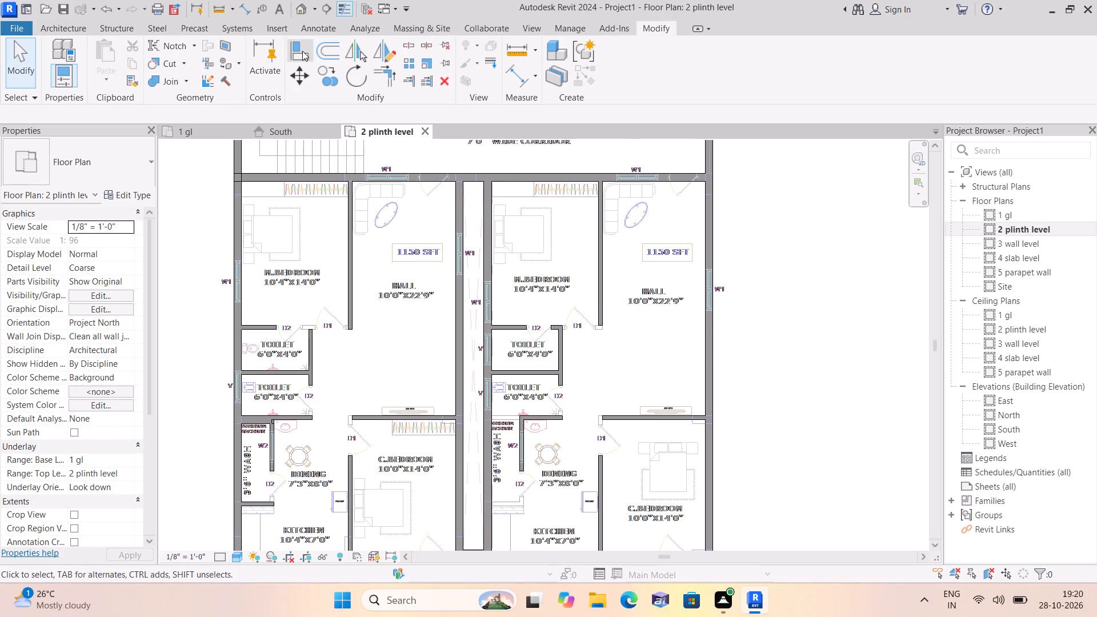
Align the short wall between D2 and D1 with the north face of the southeast flat's upper toilet wall.
left_click(302, 51)
scroll(517, 327, "up", 2)
left_click(518, 324)
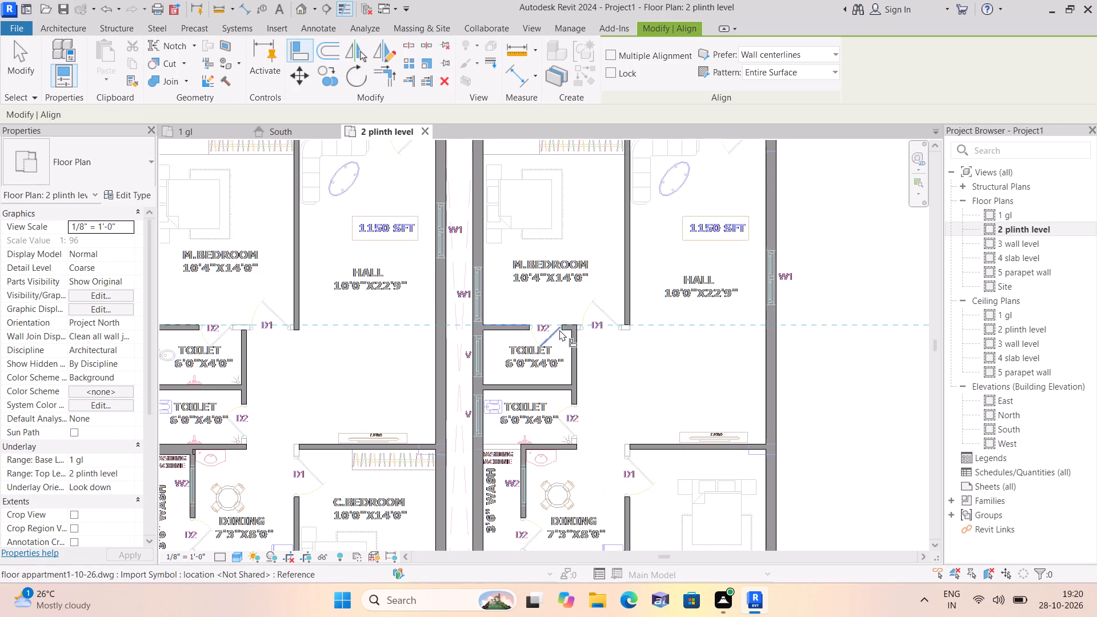
left_click(564, 326)
scroll(575, 324, "down", 1)
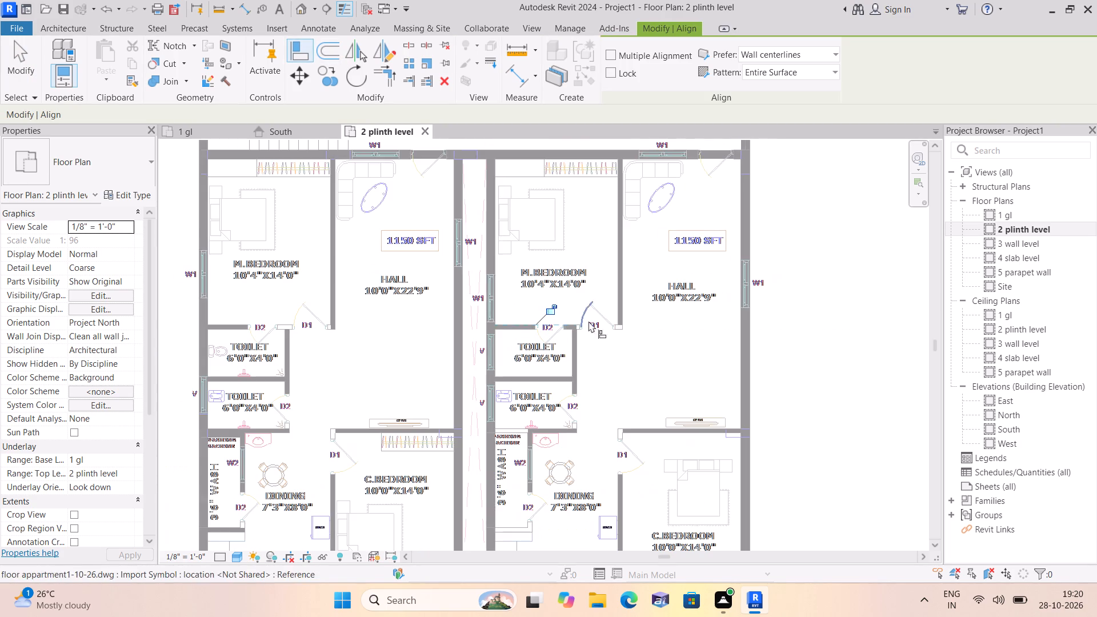
key("Escape")
Use Trim/Extend to Corner to carry the southeast flat's M.Bedroom south wall across D2 and D1 to the M.Bedroom–hall wall.
scroll(600, 312, "down", 2)
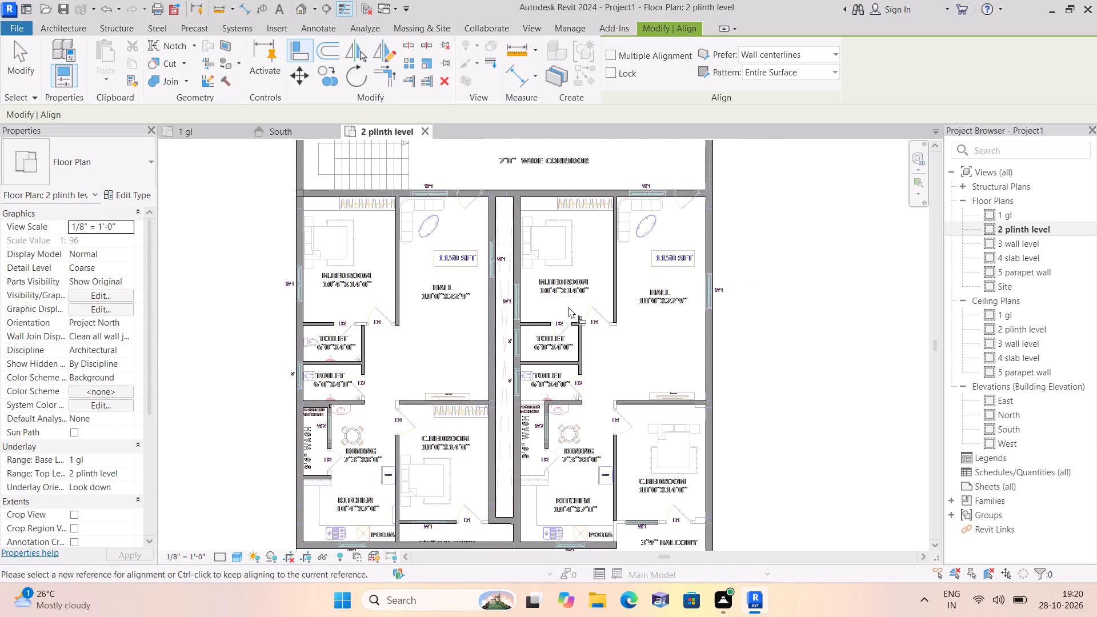
scroll(568, 307, "down", 1)
middle_click_drag(539, 269, 494, 378)
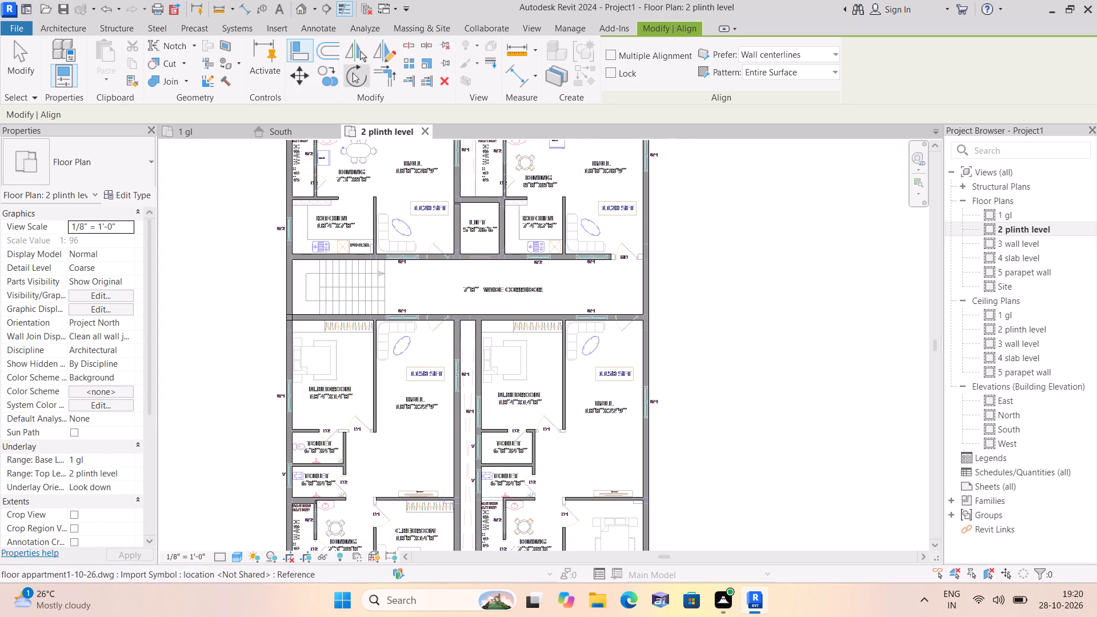
left_click(383, 71)
middle_click_drag(523, 409, 515, 281)
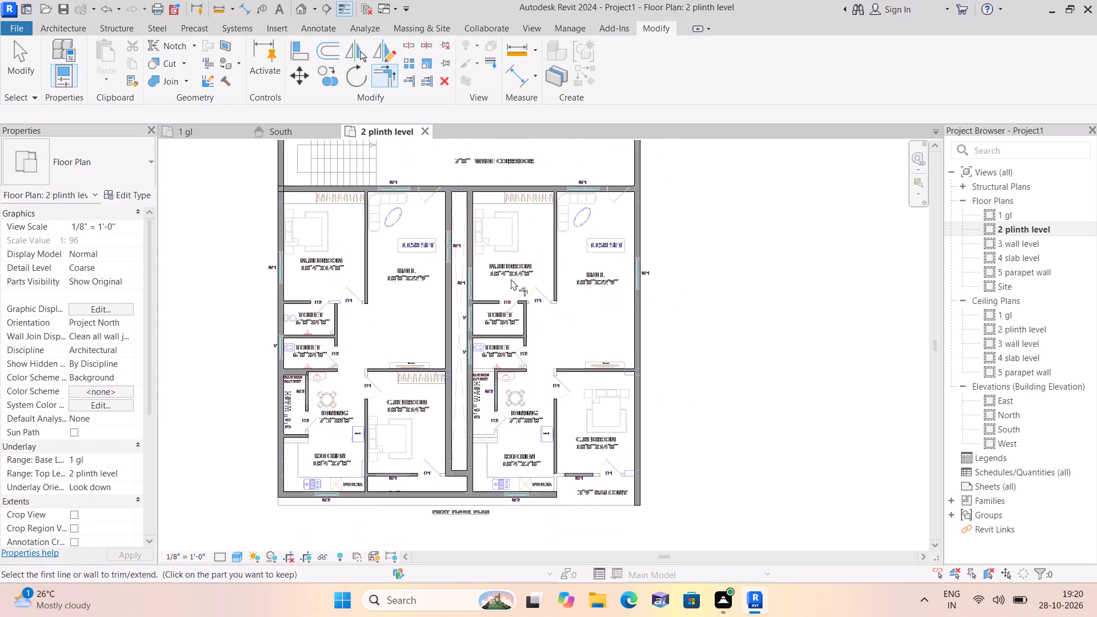
scroll(490, 321, "up", 3)
left_click(490, 292)
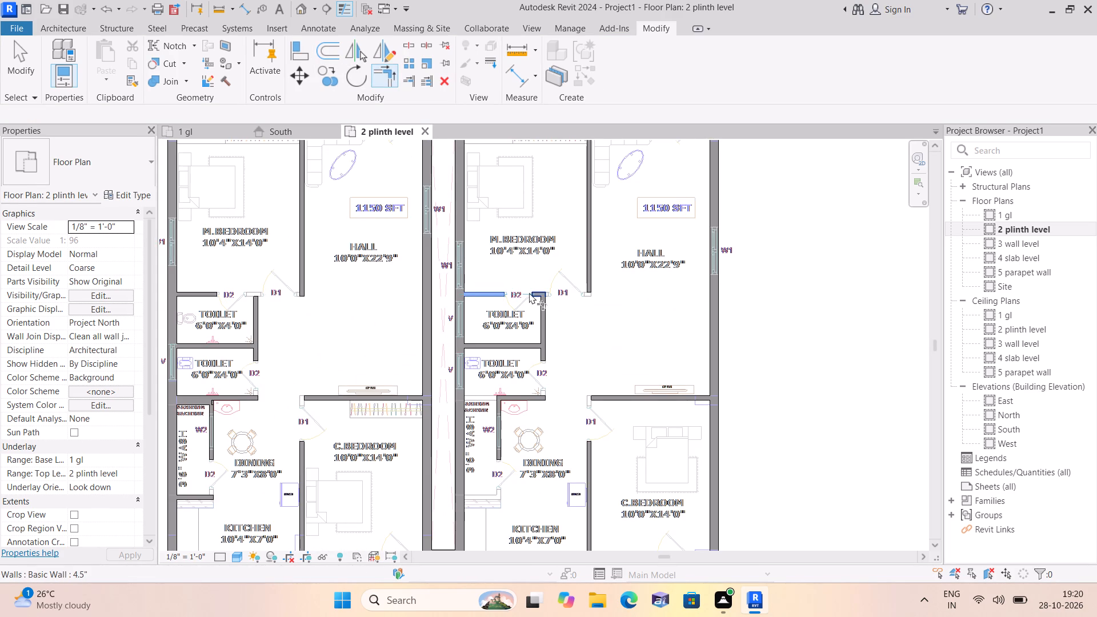
left_click(529, 293)
scroll(546, 294, "up", 1)
left_click(542, 291)
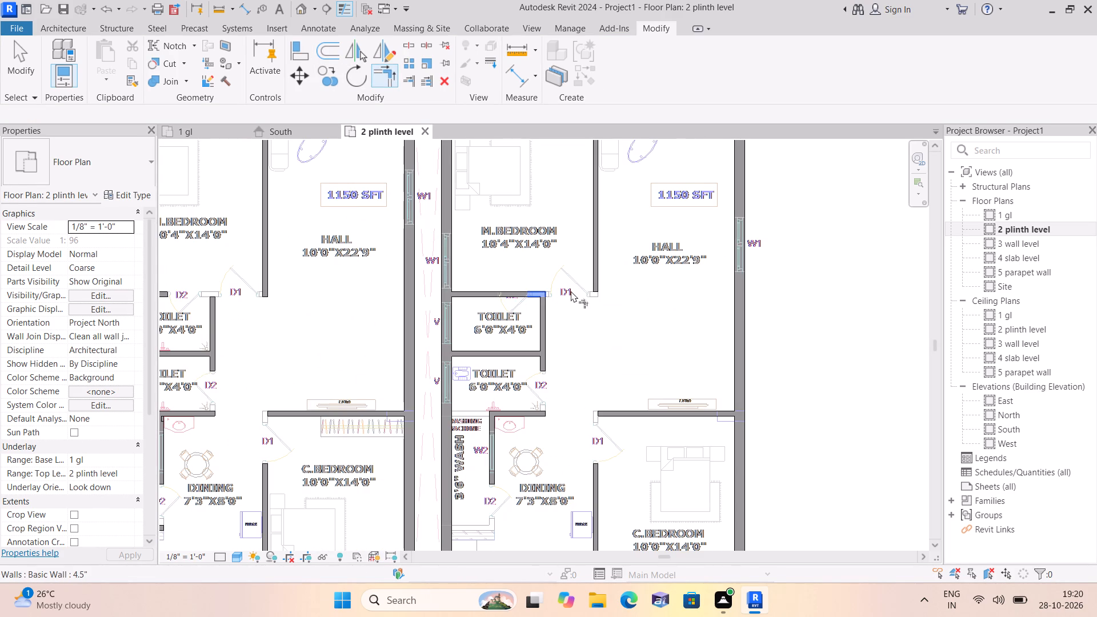
left_click(596, 290)
scroll(599, 289, "down", 2)
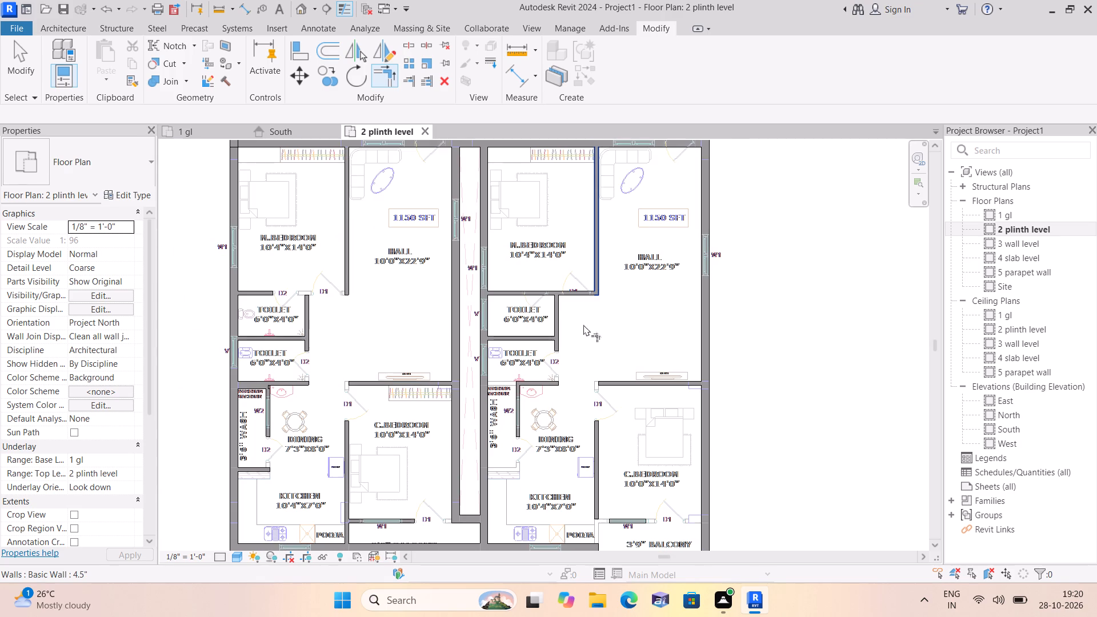
Trim the southeast flat's lower toilet south wall to corners with the toilets' east wall and the W2 wash–dining wall.
scroll(559, 346, "up", 2)
left_click(554, 345)
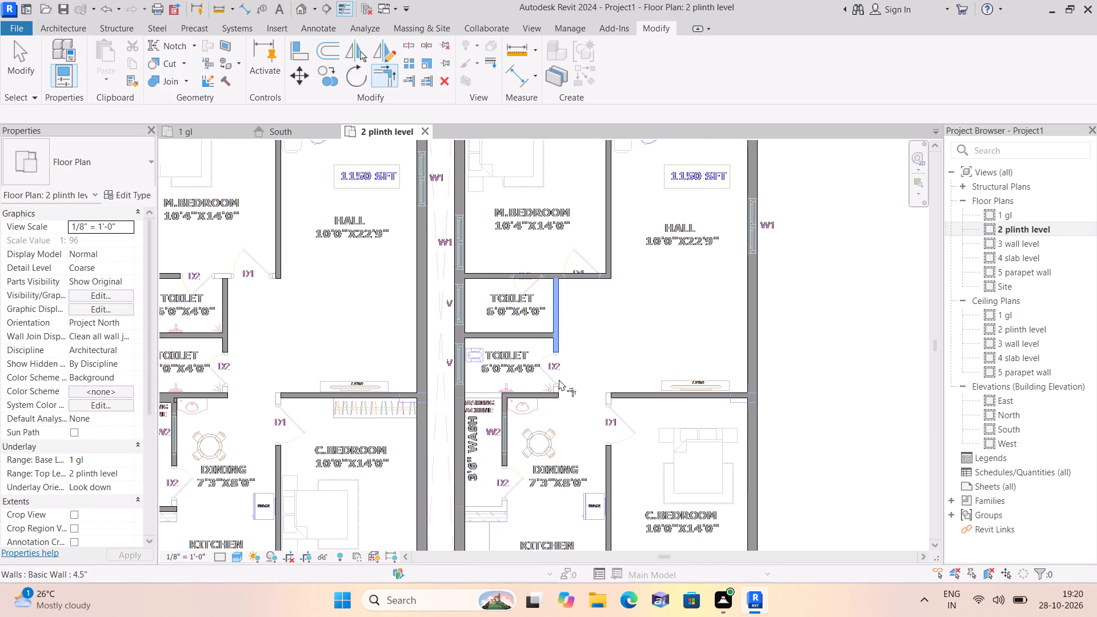
left_click(558, 387)
middle_click_drag(610, 375, 579, 291)
scroll(486, 320, "up", 1)
left_click(474, 312)
left_click(526, 312)
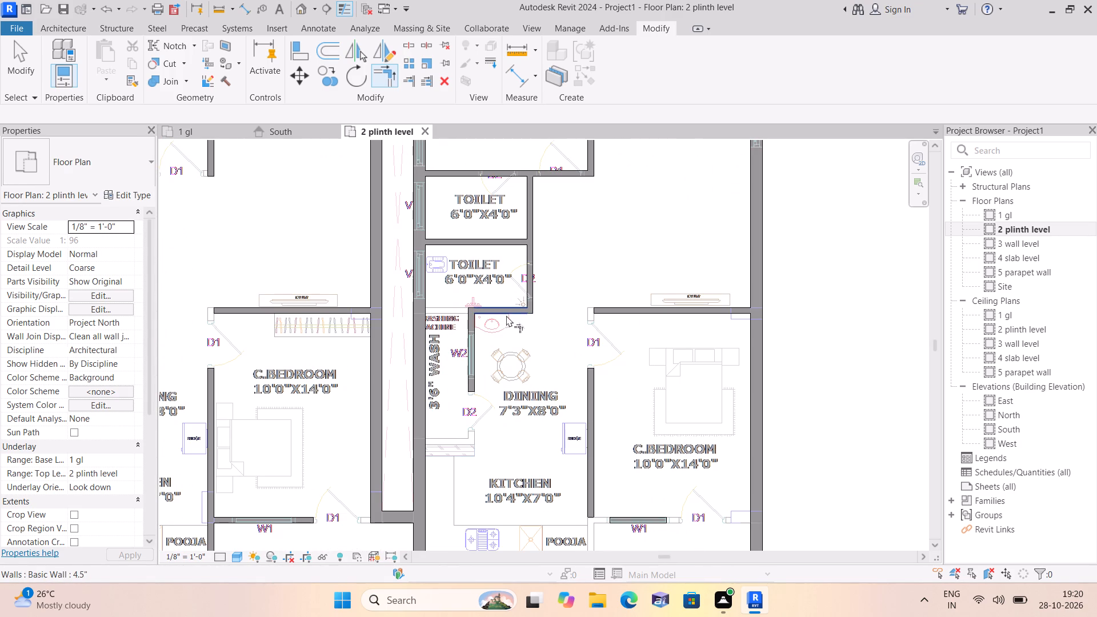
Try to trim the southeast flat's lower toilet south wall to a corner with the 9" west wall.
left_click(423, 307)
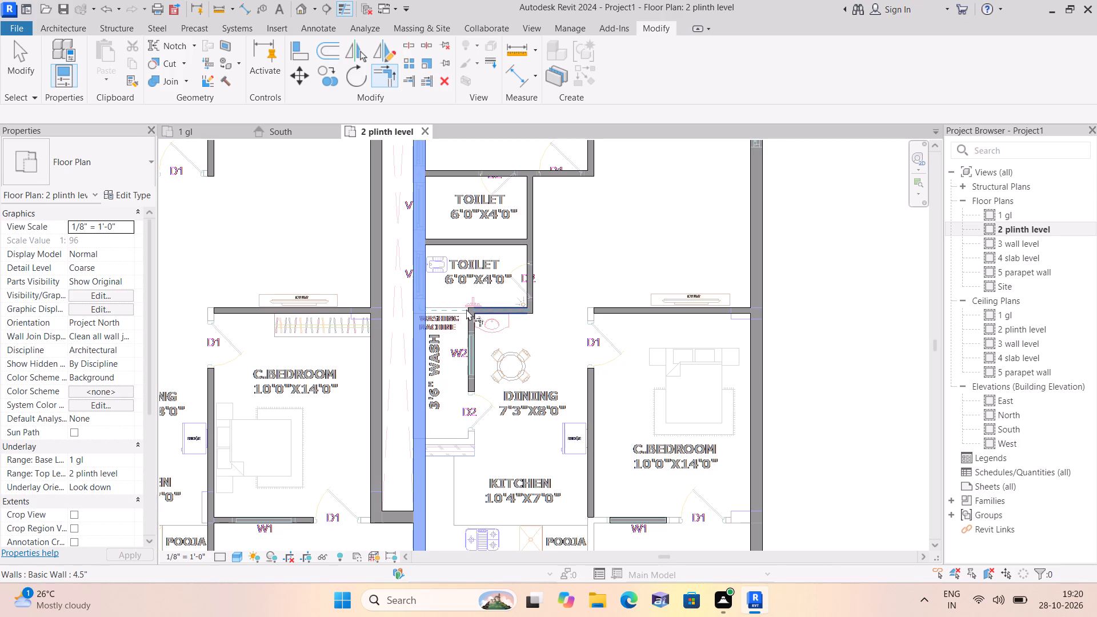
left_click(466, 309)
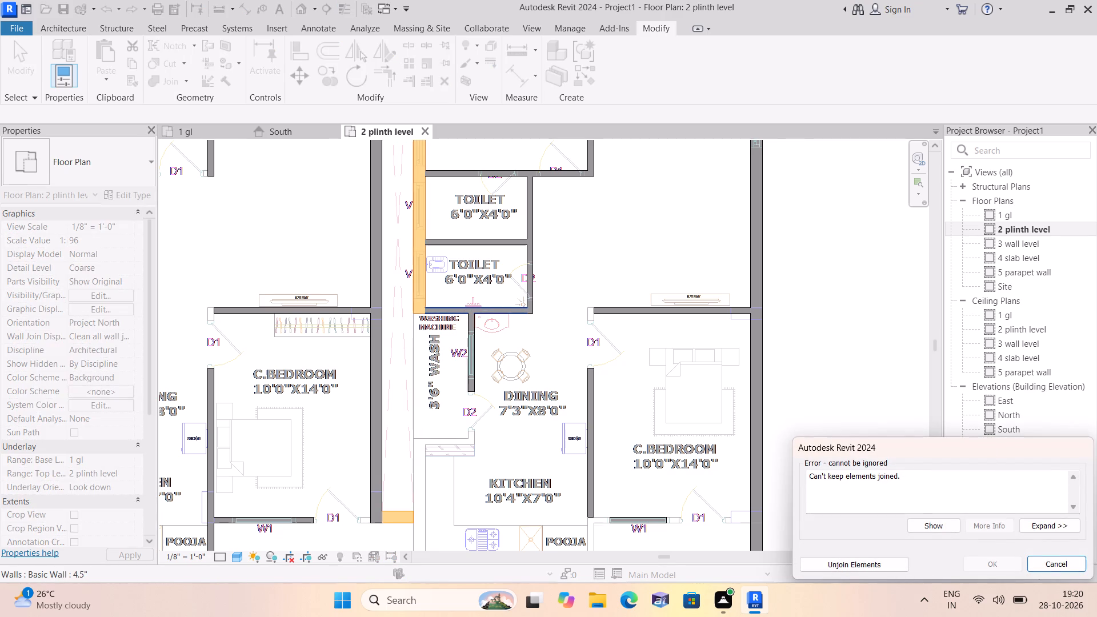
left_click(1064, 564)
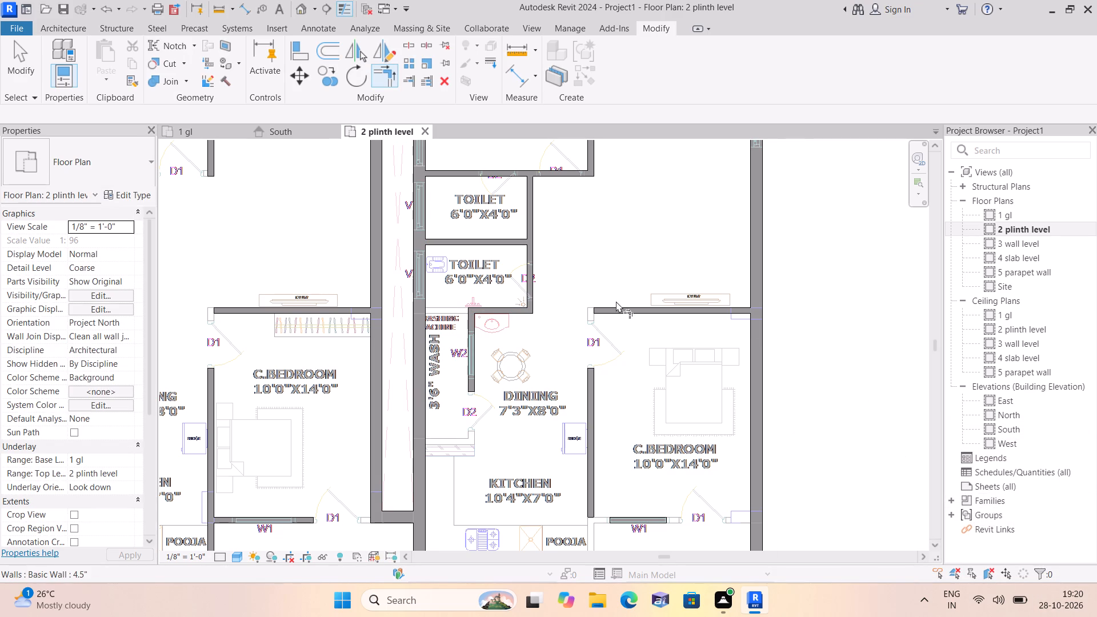
Trim the southeast flat's C.Bedroom west wall to corners with its north wall and the W1 balcony wall.
middle_click_drag(534, 381, 511, 259)
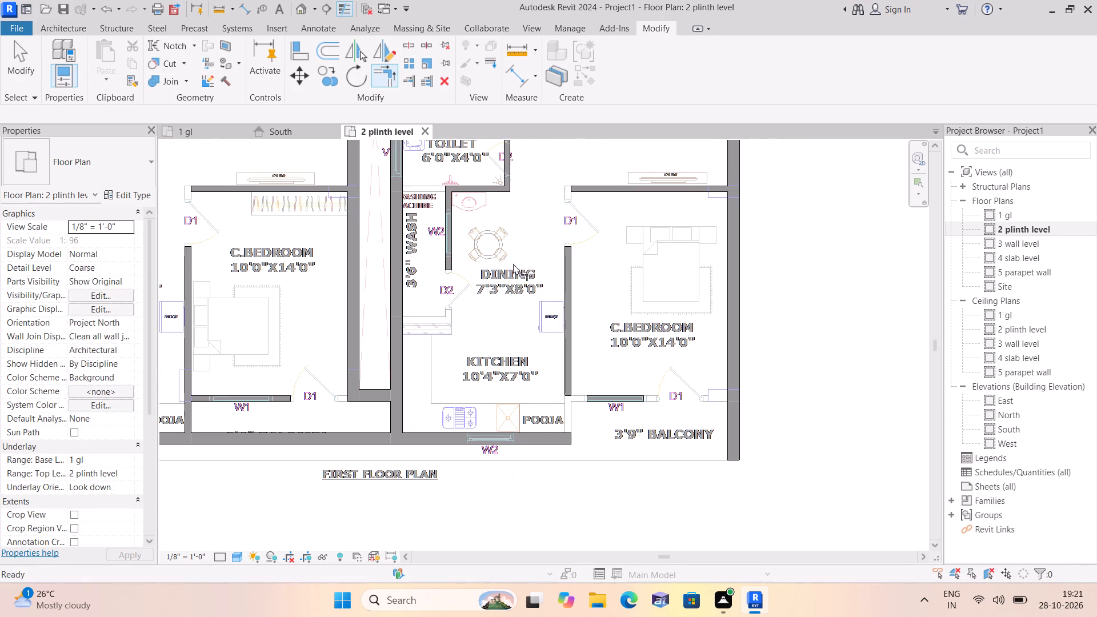
left_click(568, 251)
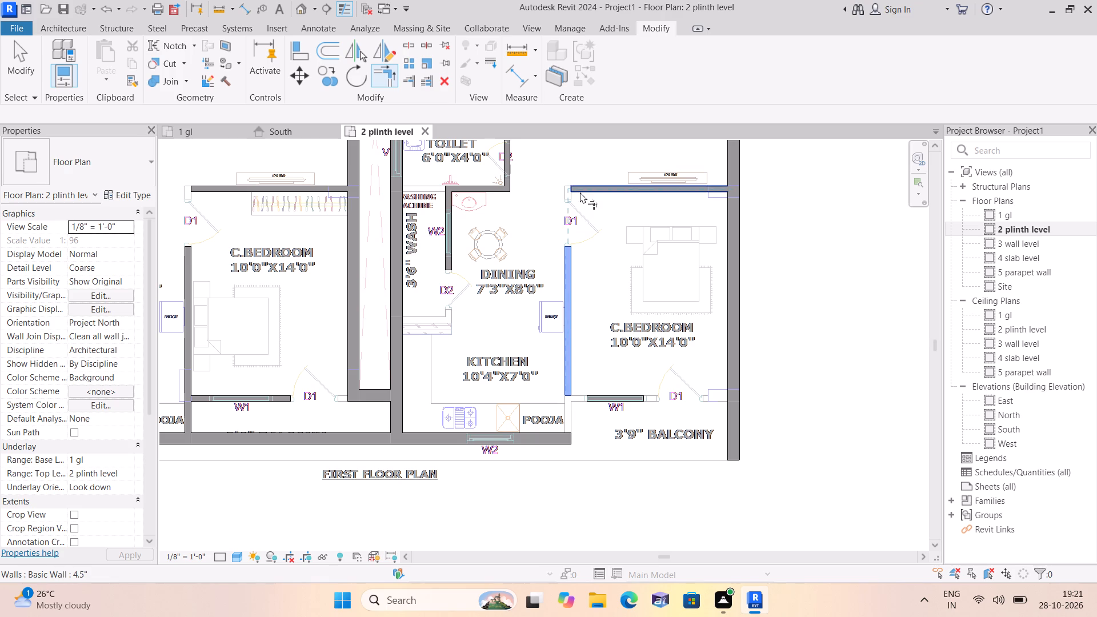
left_click(580, 191)
scroll(584, 351, "down", 1)
middle_click_drag(584, 350, 564, 235)
scroll(565, 270, "up", 2)
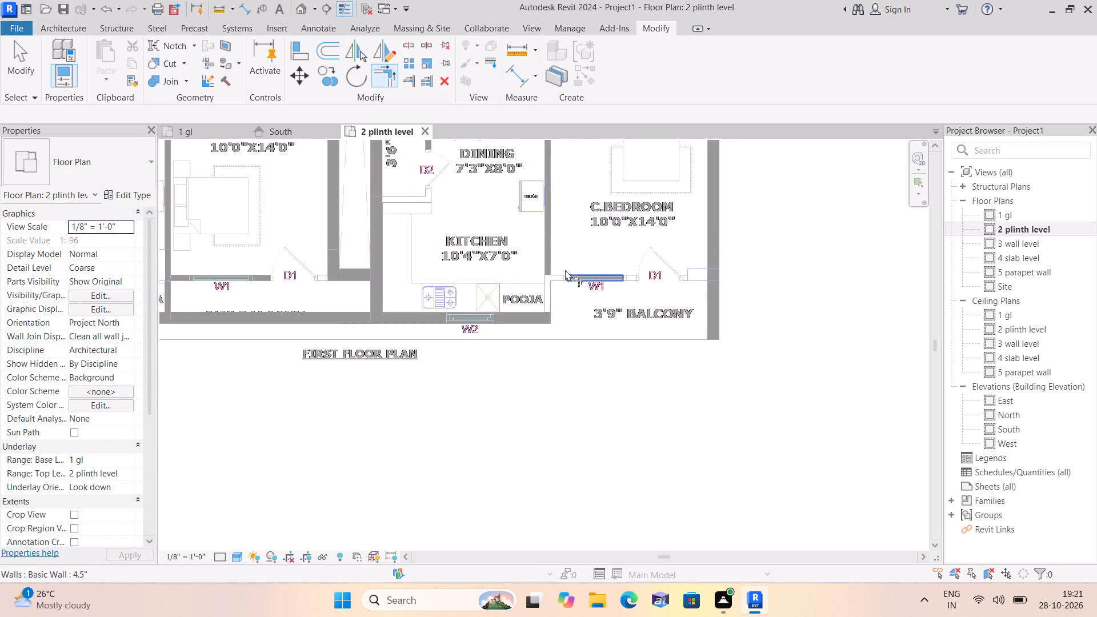
left_click(543, 268)
left_click(570, 276)
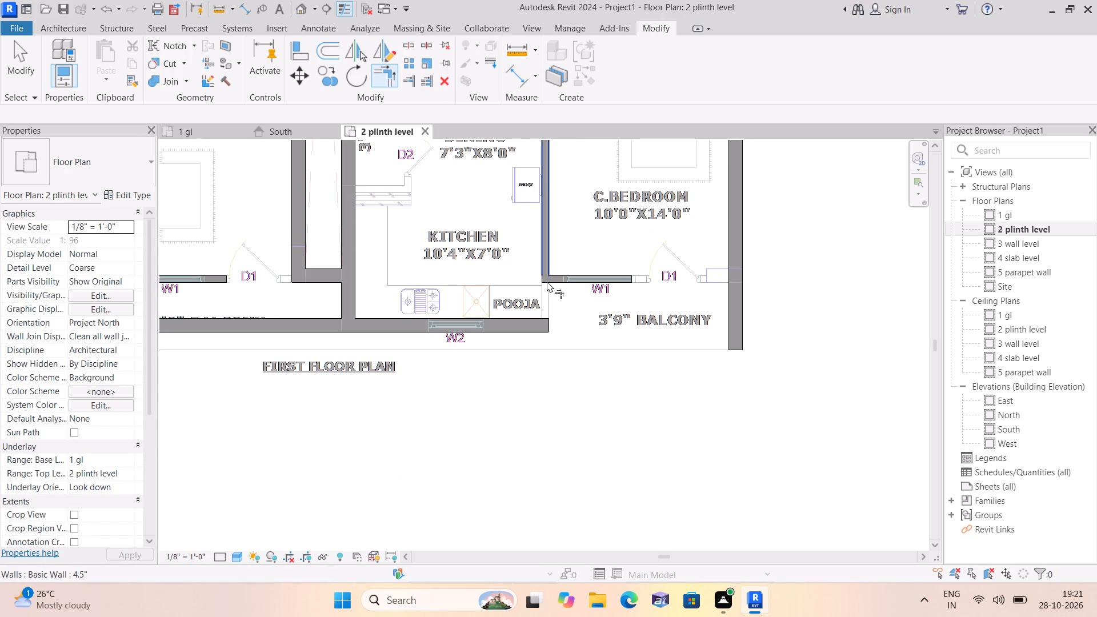
Extend the southwest flat's C.Bedroom W1 wall across door D1 to the 9" east wall.
scroll(576, 281, "down", 1)
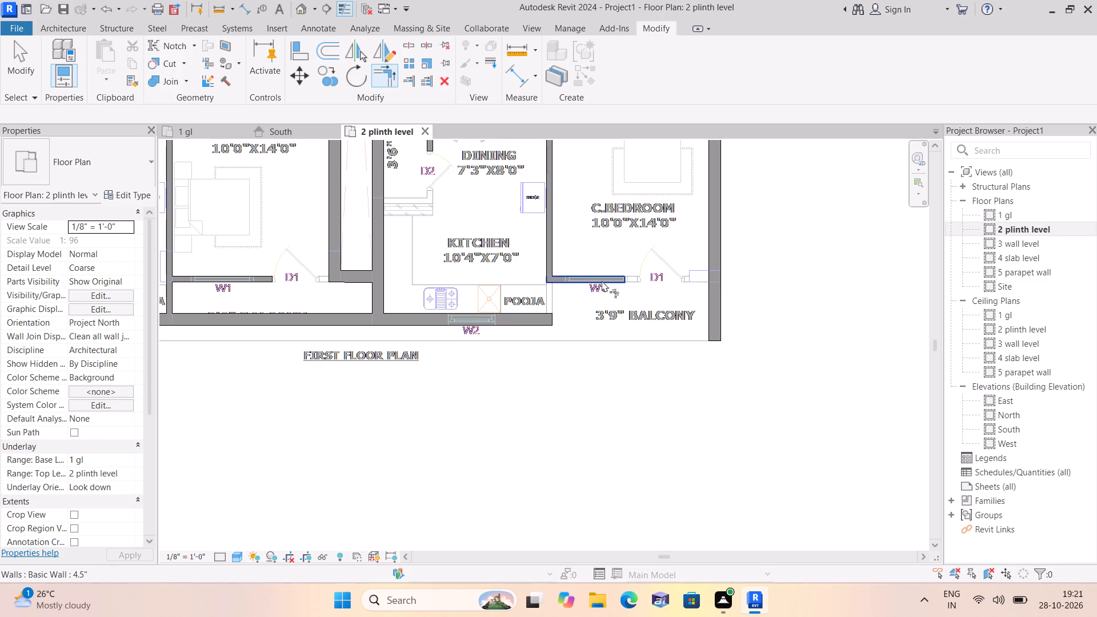
scroll(581, 227, "down", 1)
middle_click_drag(589, 224, 652, 307)
scroll(654, 308, "down", 1)
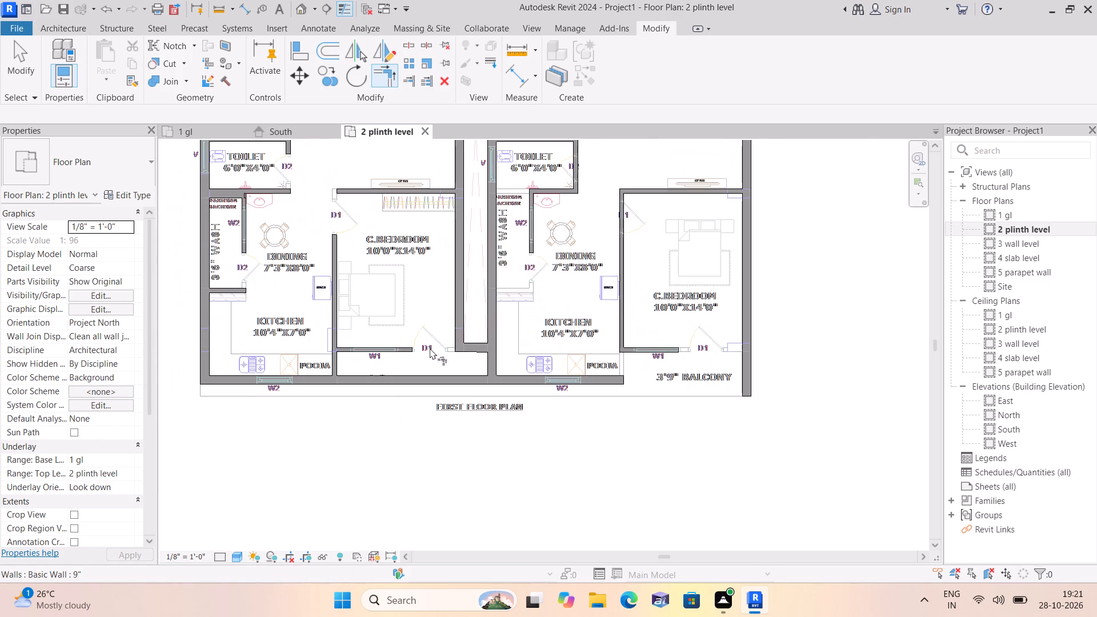
scroll(382, 357, "up", 2)
left_click(404, 345)
left_click(479, 342)
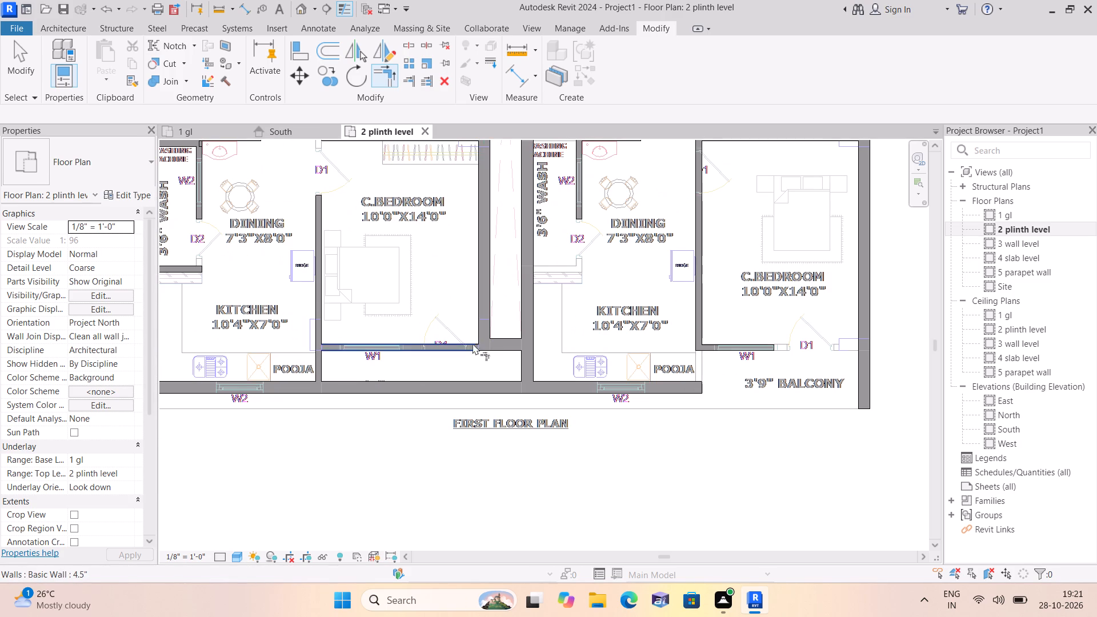
Trim the southwest flat's C.Bedroom north wall and dining-side west wall to a corner at door D1.
middle_click_drag(408, 296, 511, 359)
scroll(418, 295, "down", 1)
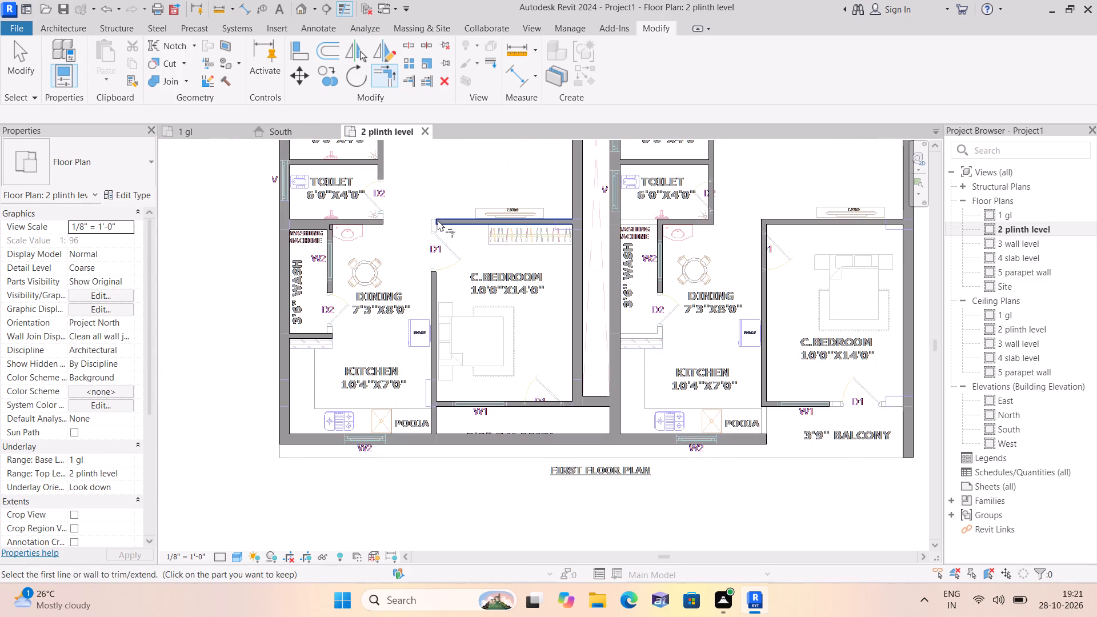
left_click(440, 219)
left_click(435, 277)
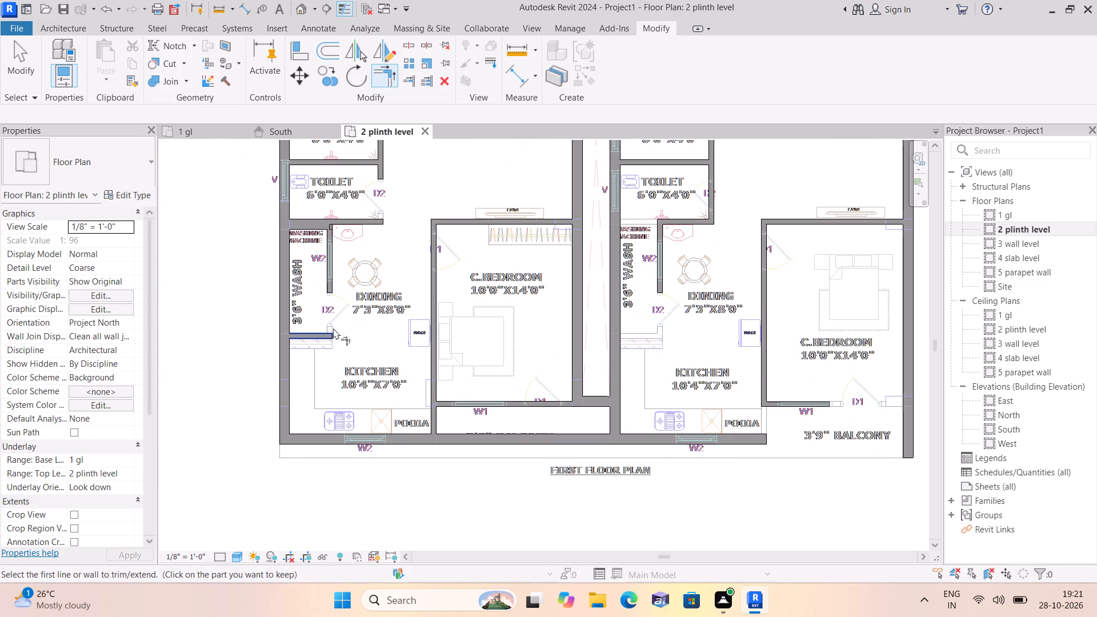
Trim the southwest flat's wash south wall with the W2 wall, and its lower toilet south wall with the toilets' east wall.
left_click(330, 332)
left_click(335, 278)
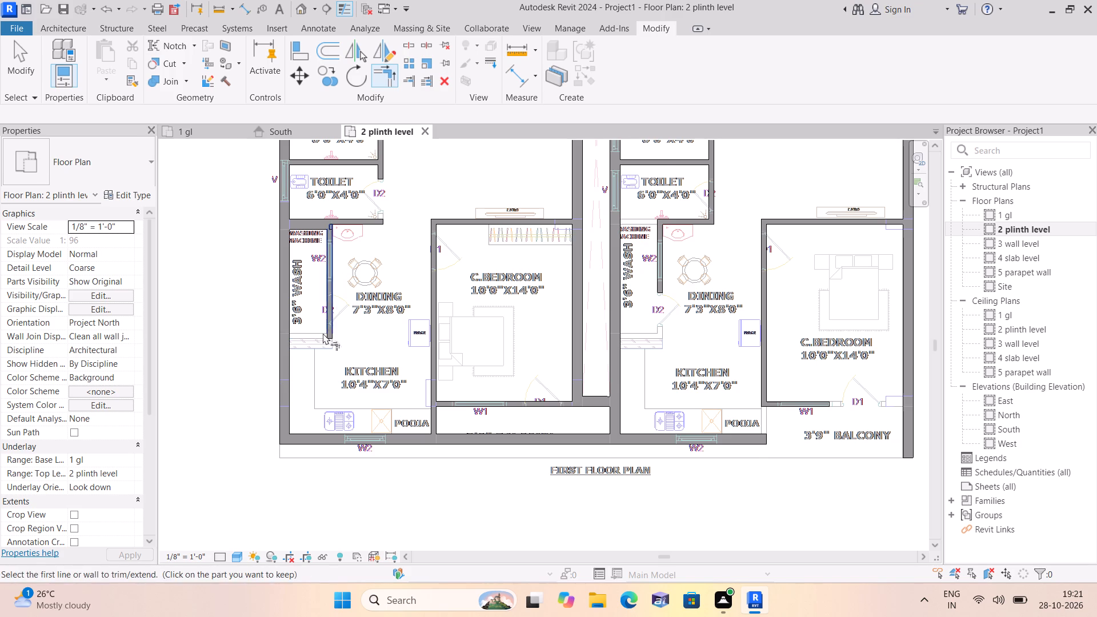
scroll(309, 355, "up", 1)
middle_click_drag(405, 247, 407, 352)
scroll(405, 247, "down", 1)
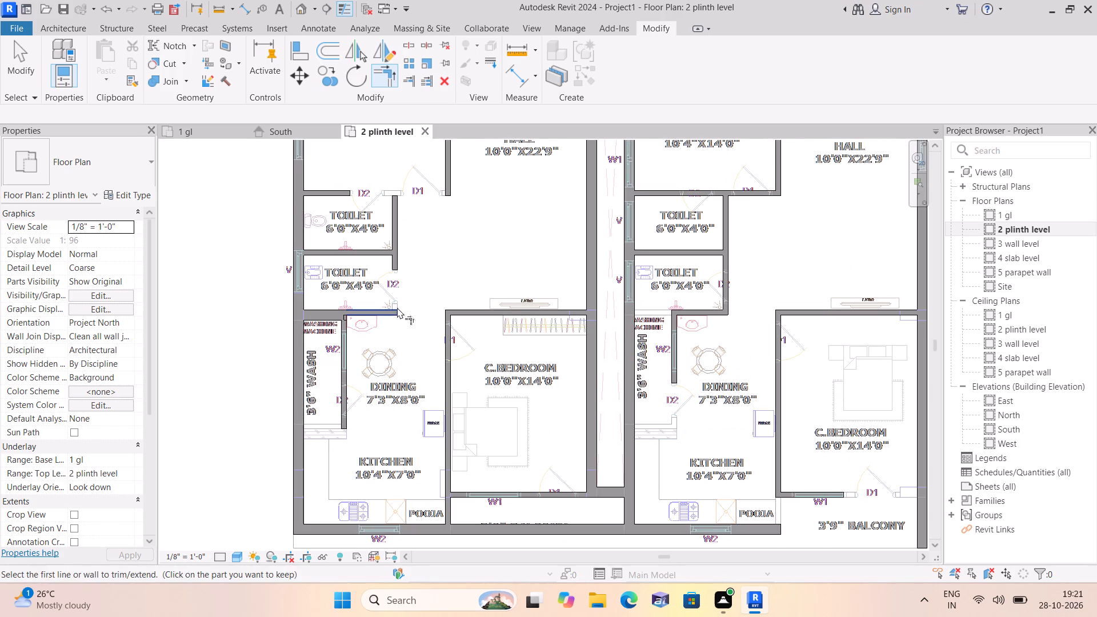
left_click(396, 308)
left_click(401, 264)
Trim the southwest flat's M.Bedroom south wall across D2 and D1 to a corner with the M.Bedroom–hall wall.
middle_click_drag(437, 223, 460, 323)
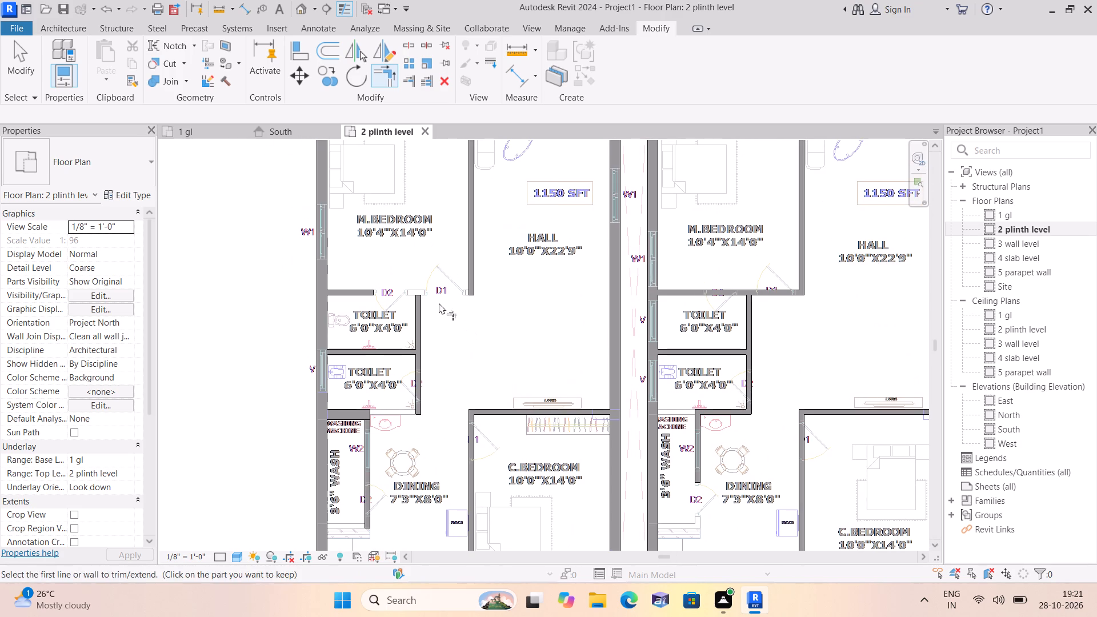
left_click(365, 291)
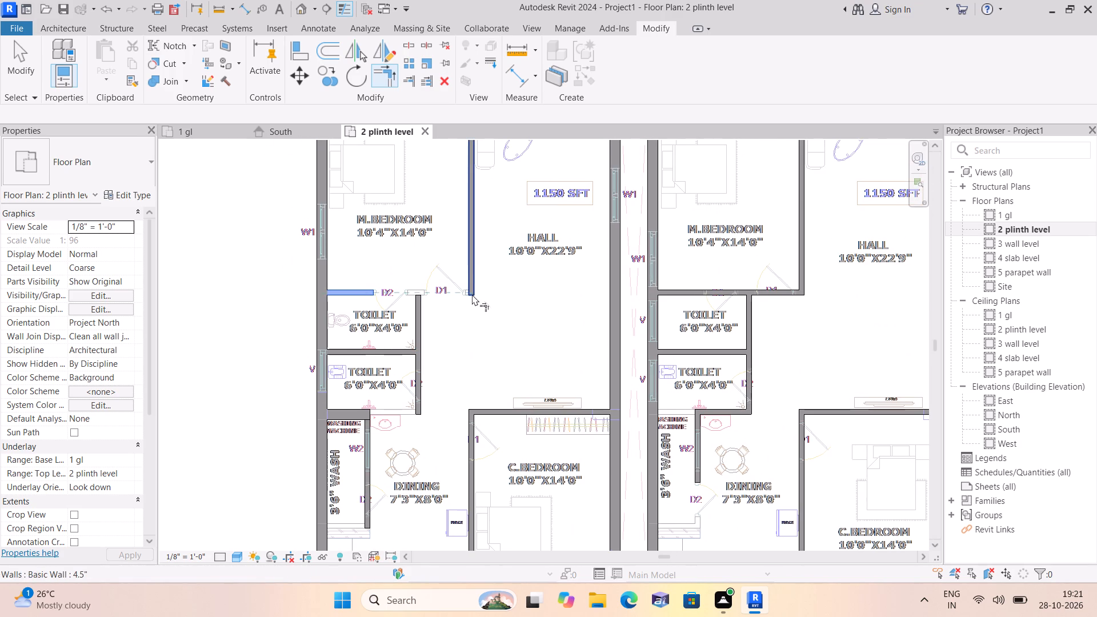
left_click(472, 294)
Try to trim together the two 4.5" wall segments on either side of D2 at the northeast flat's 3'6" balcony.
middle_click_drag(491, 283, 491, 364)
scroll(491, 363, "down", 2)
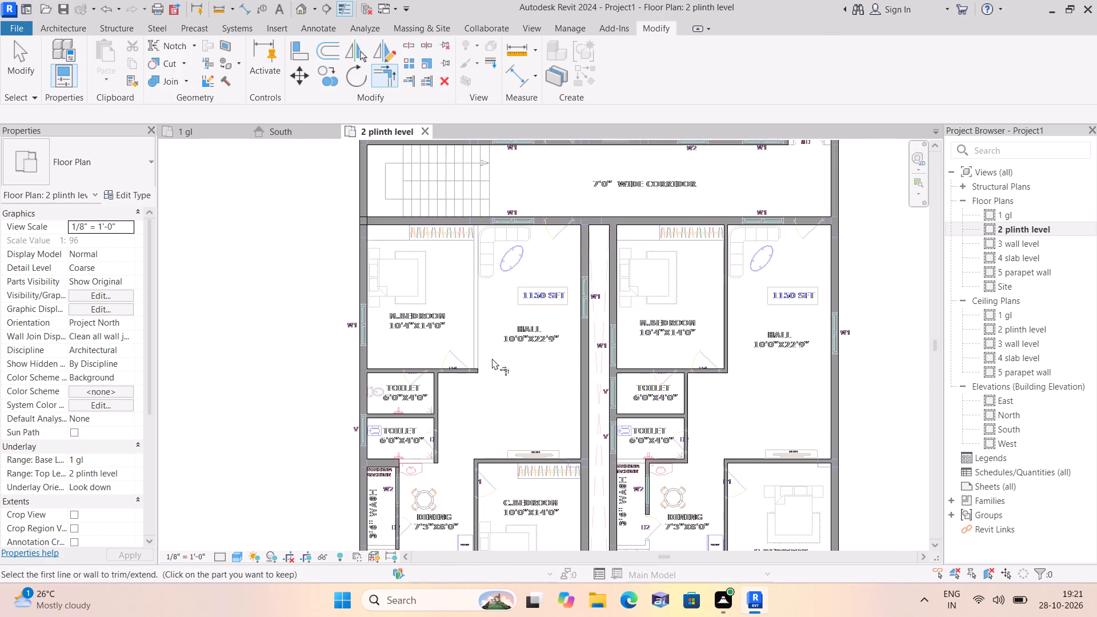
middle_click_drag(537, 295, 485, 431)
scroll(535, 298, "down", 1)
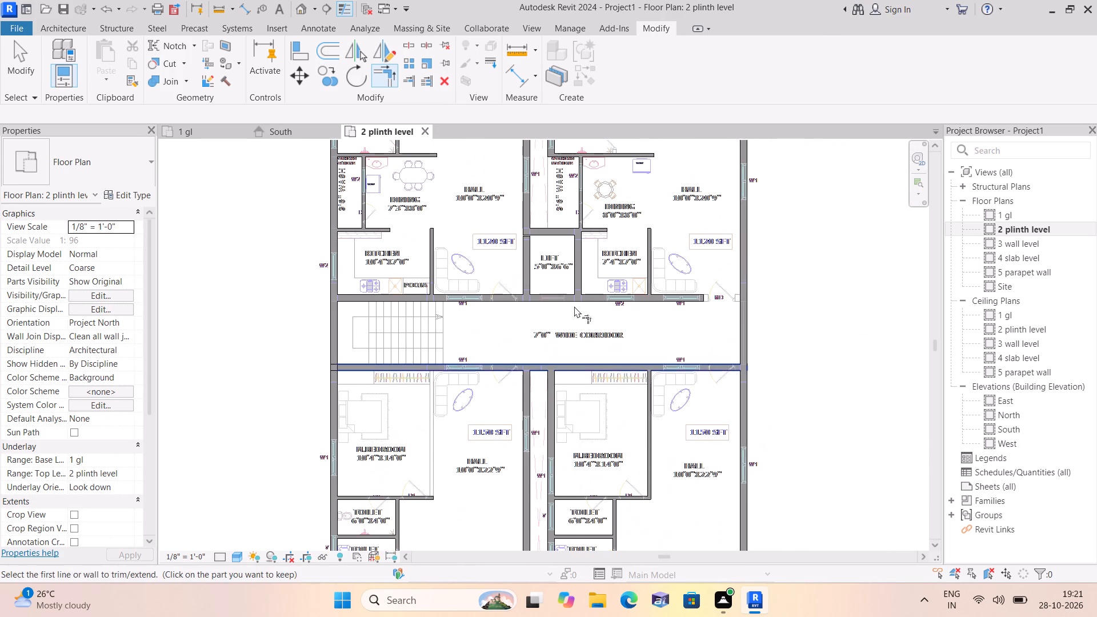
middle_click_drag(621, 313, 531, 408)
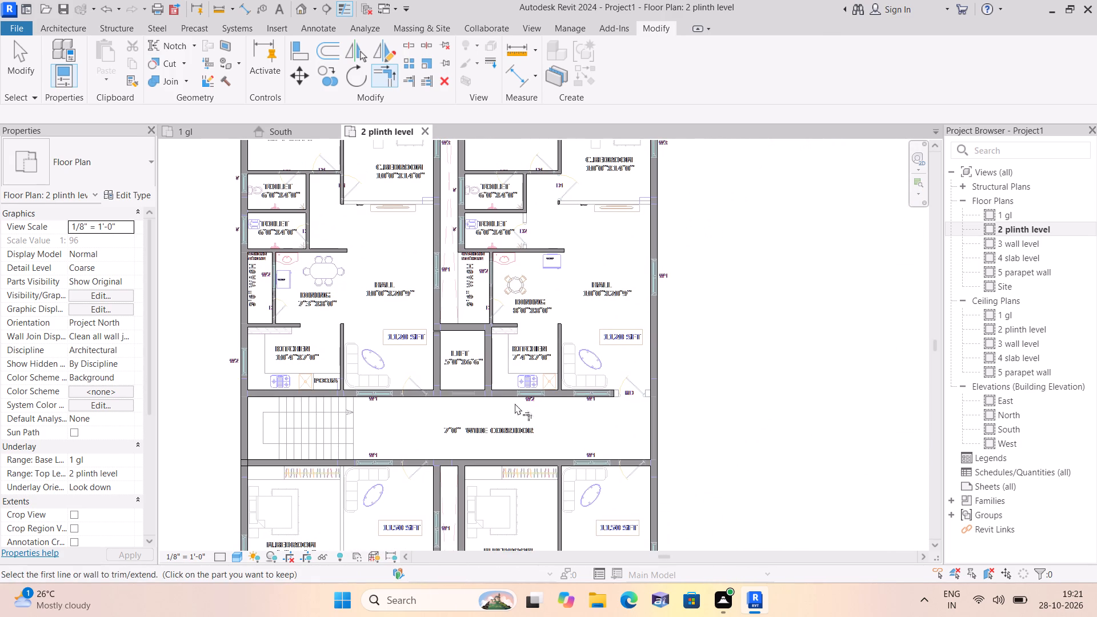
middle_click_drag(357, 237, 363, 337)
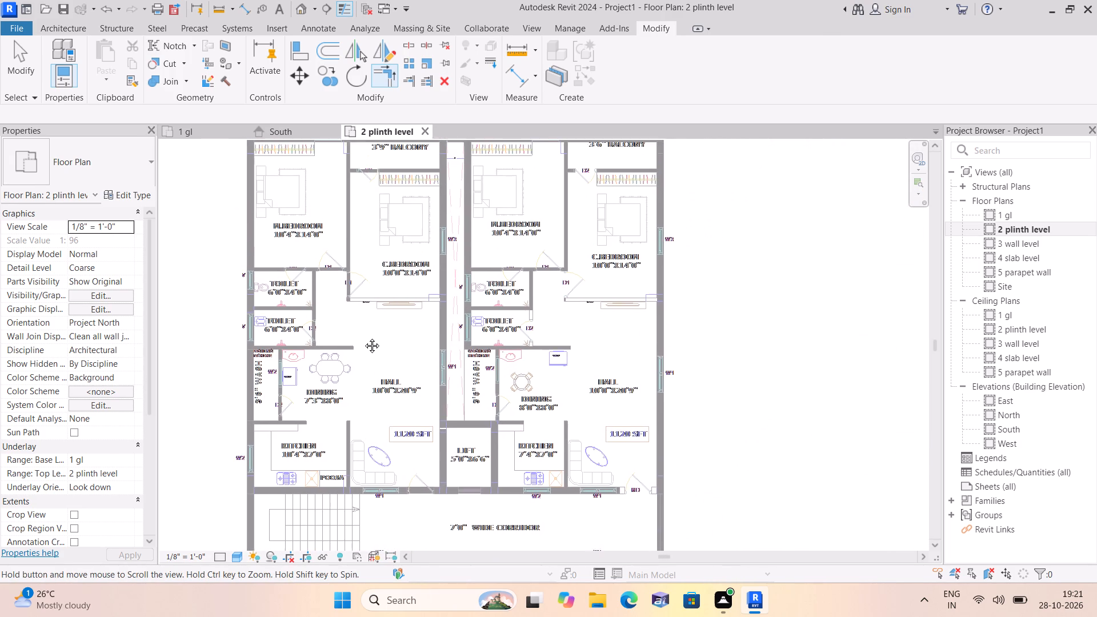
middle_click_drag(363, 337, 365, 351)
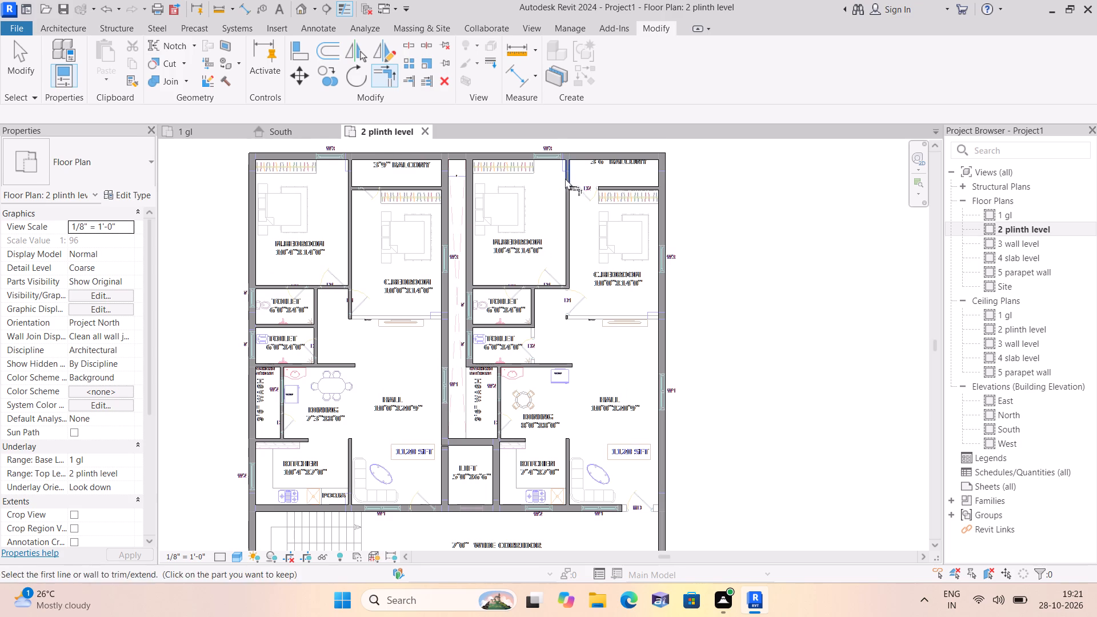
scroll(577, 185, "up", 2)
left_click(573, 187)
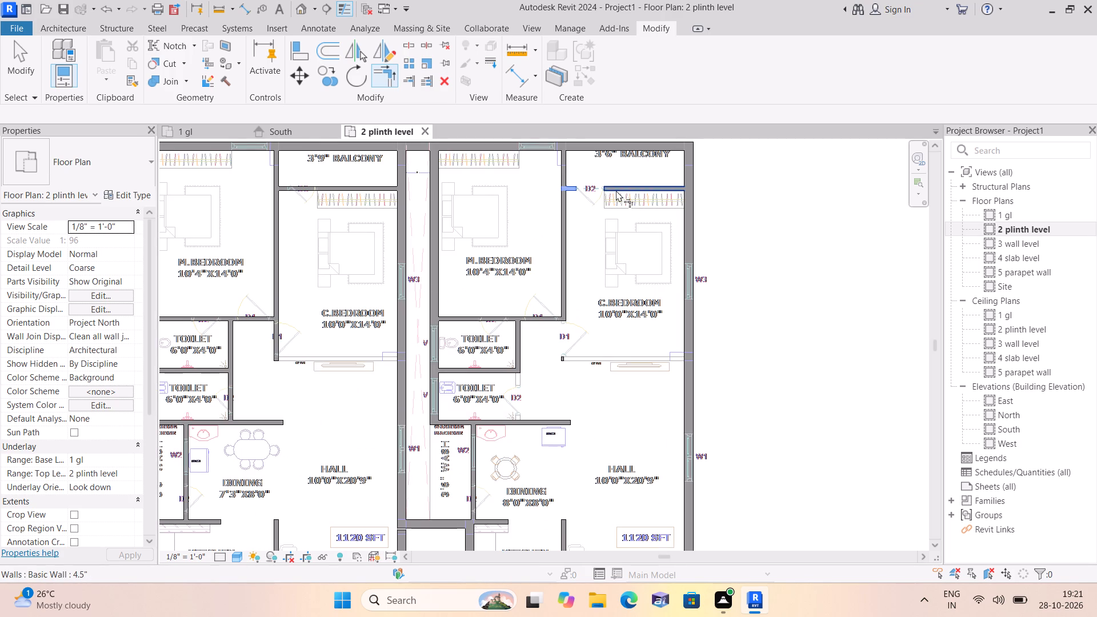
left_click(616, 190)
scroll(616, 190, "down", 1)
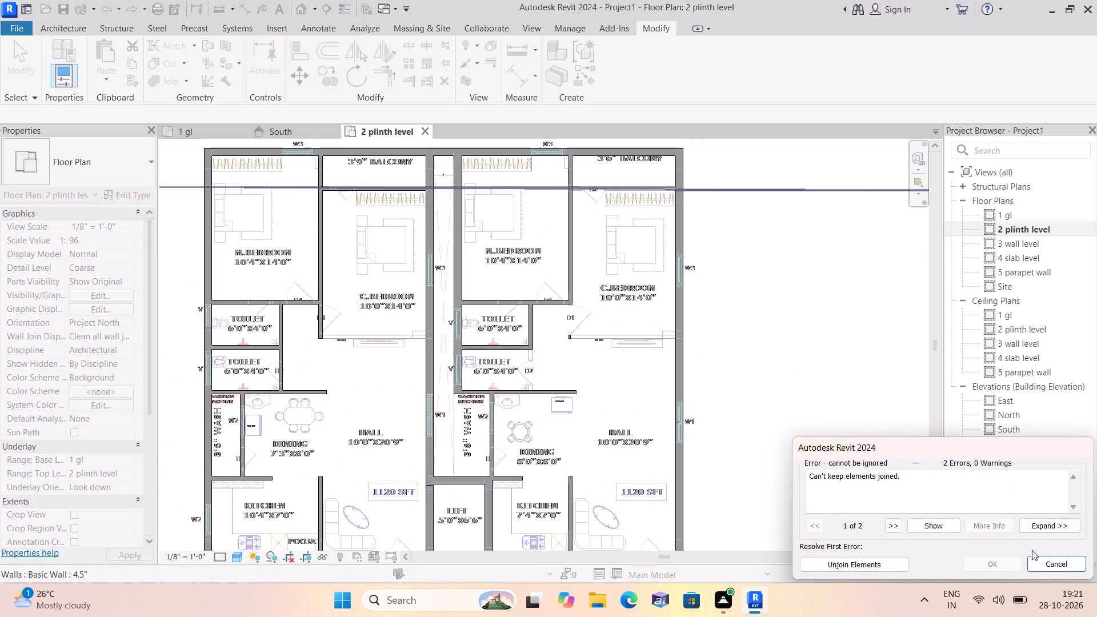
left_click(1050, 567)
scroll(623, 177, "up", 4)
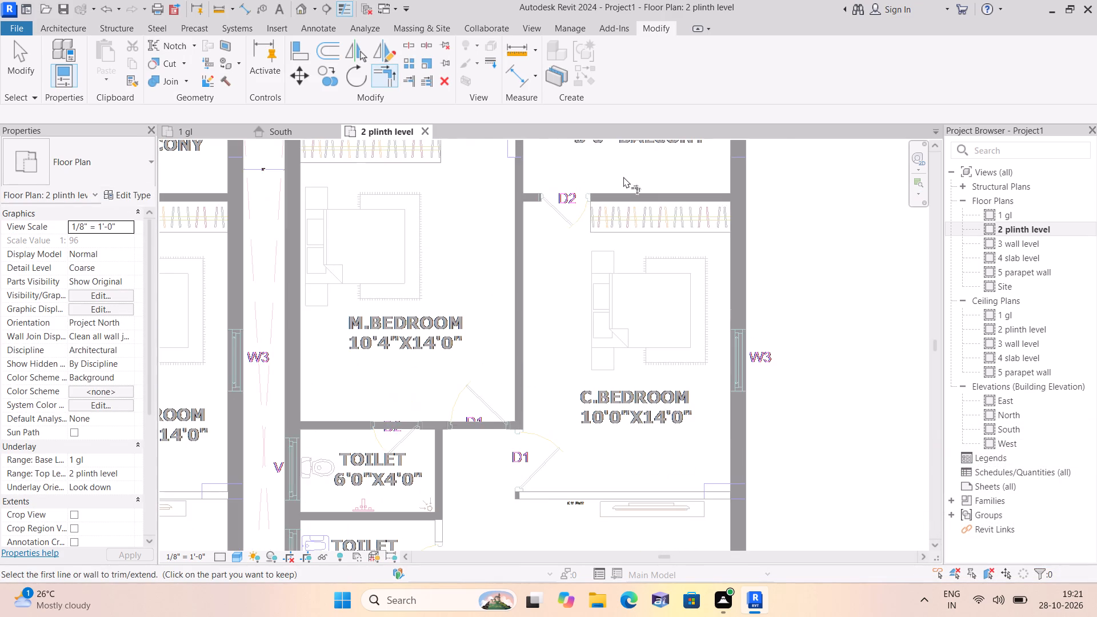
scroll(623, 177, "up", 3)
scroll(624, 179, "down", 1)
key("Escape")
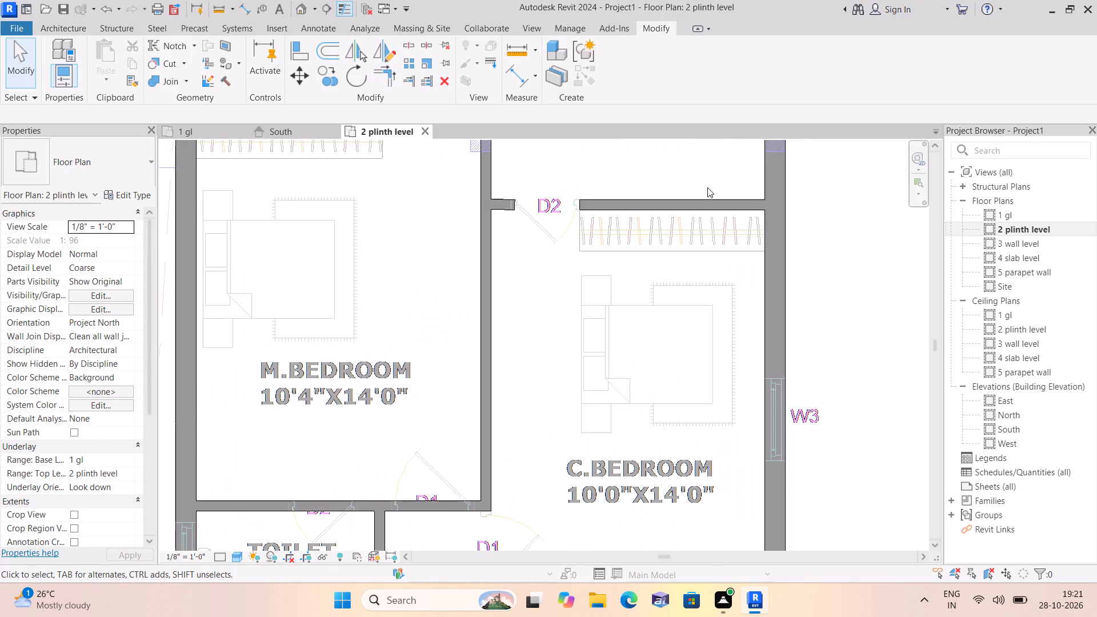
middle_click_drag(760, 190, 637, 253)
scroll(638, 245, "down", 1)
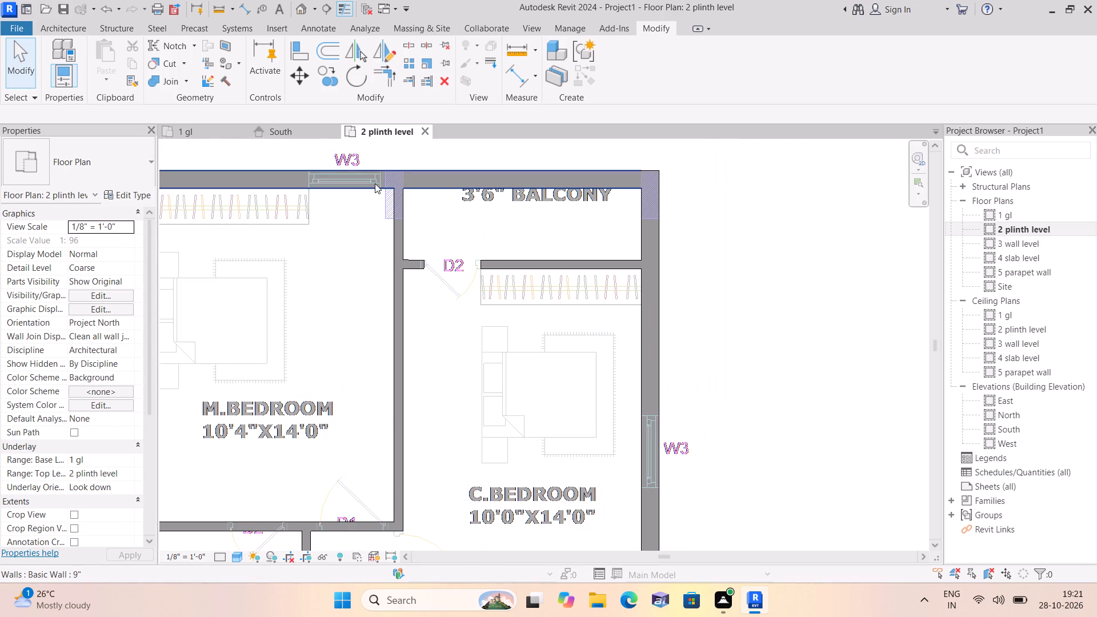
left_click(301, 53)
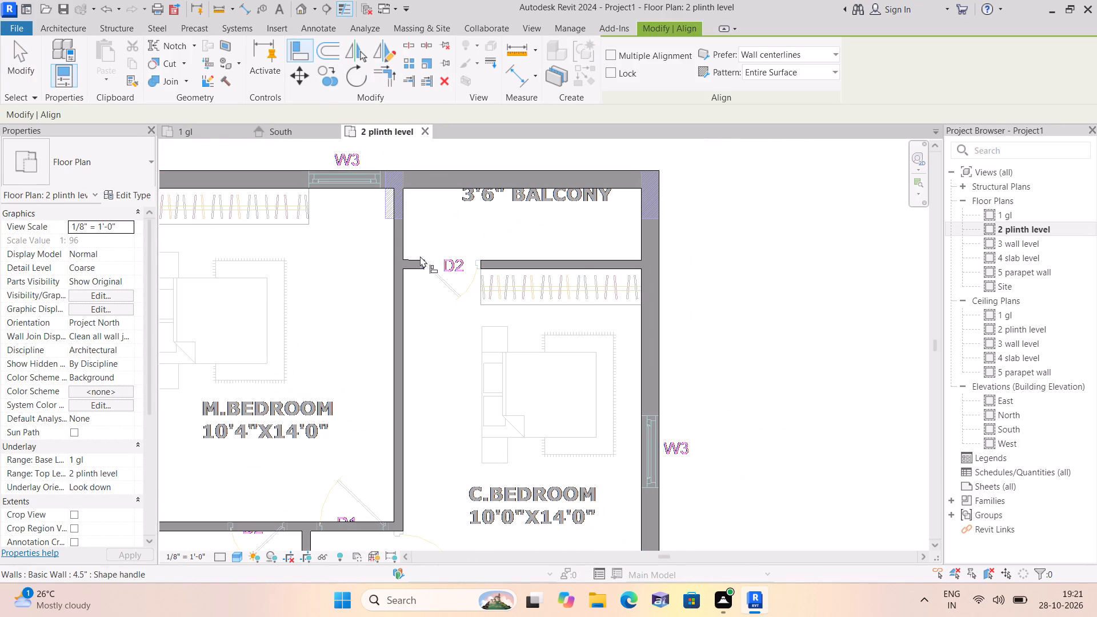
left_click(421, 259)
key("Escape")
Trace a 4.5" wall from the CAD line between the northwest flat's C.Bedroom and hall.
scroll(428, 222, "down", 1)
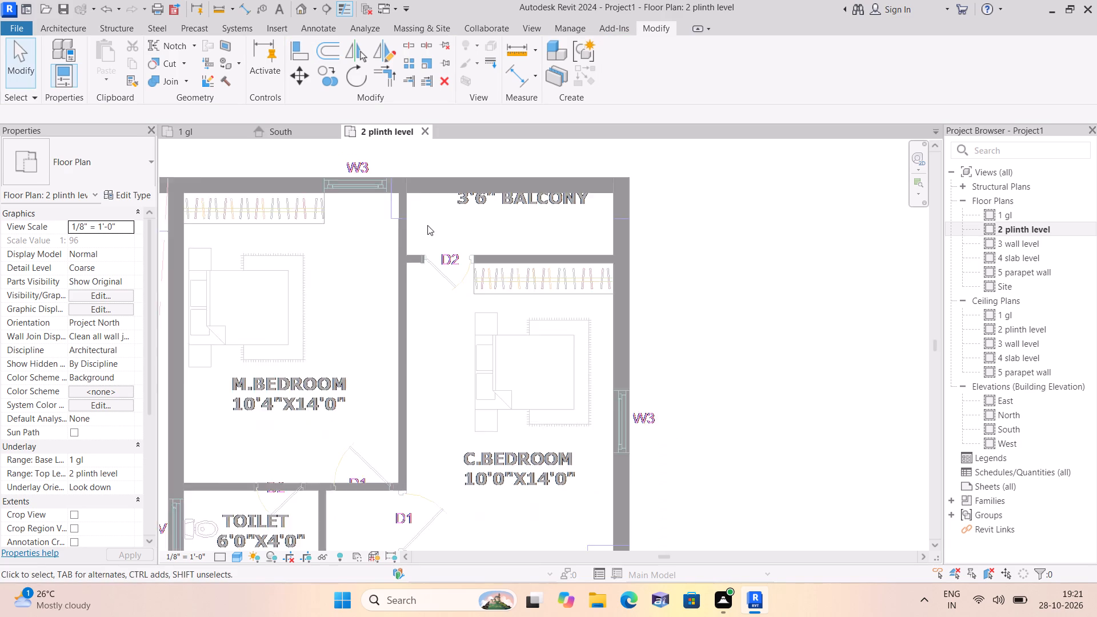
scroll(427, 225, "down", 2)
middle_click_drag(333, 282, 389, 299)
scroll(389, 299, "down", 1)
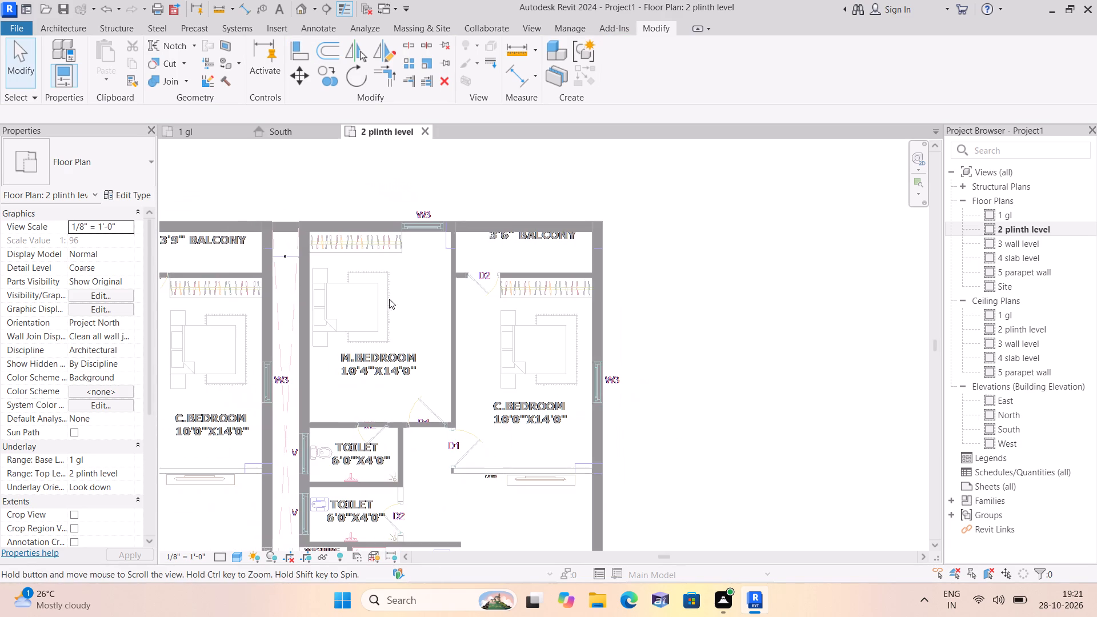
middle_click_drag(378, 299, 435, 200)
scroll(435, 200, "down", 1)
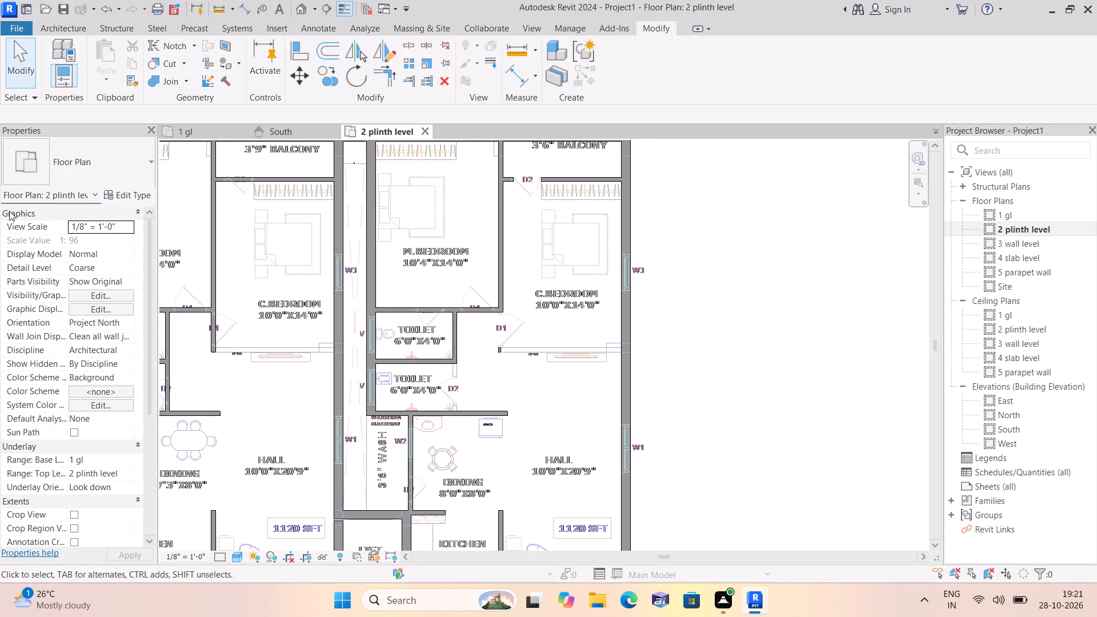
left_click(59, 25)
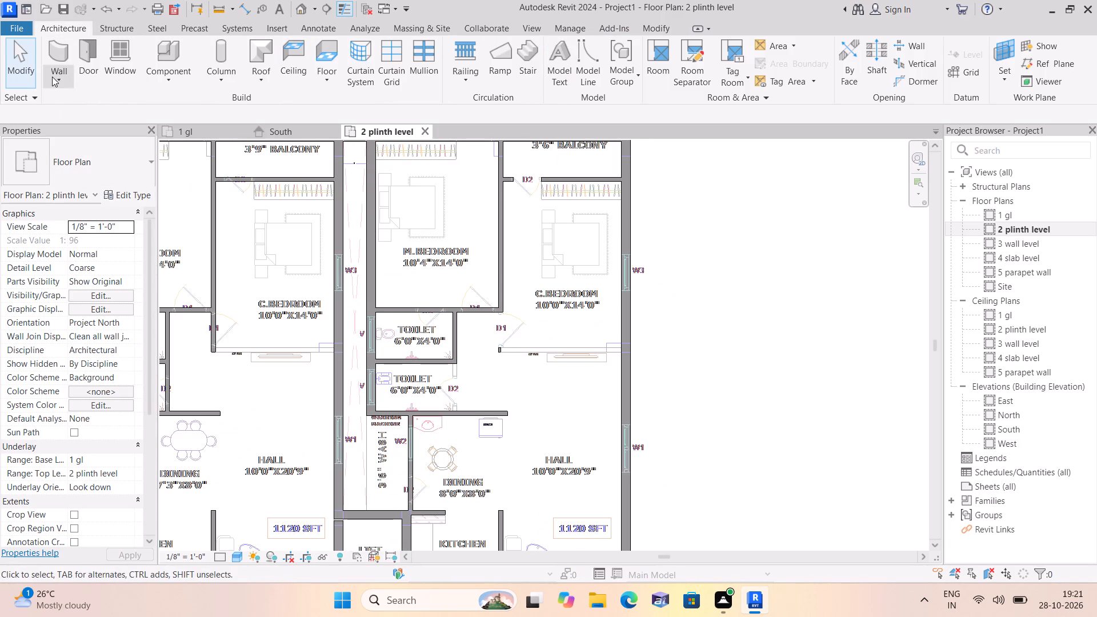
left_click(55, 76)
left_click(86, 106)
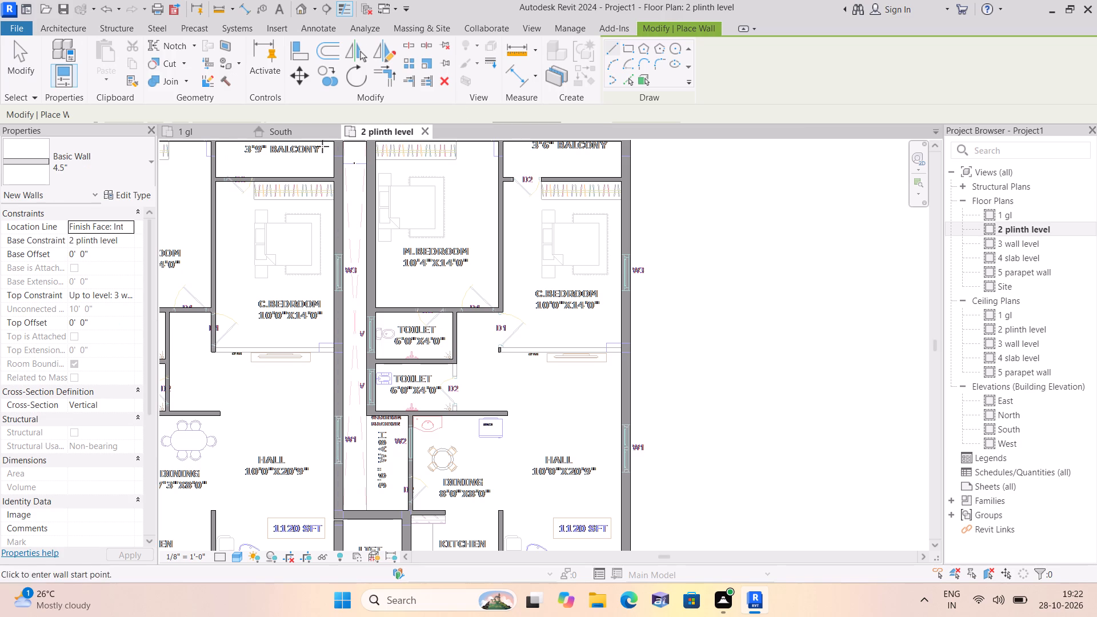
left_click(630, 78)
scroll(473, 272, "down", 2)
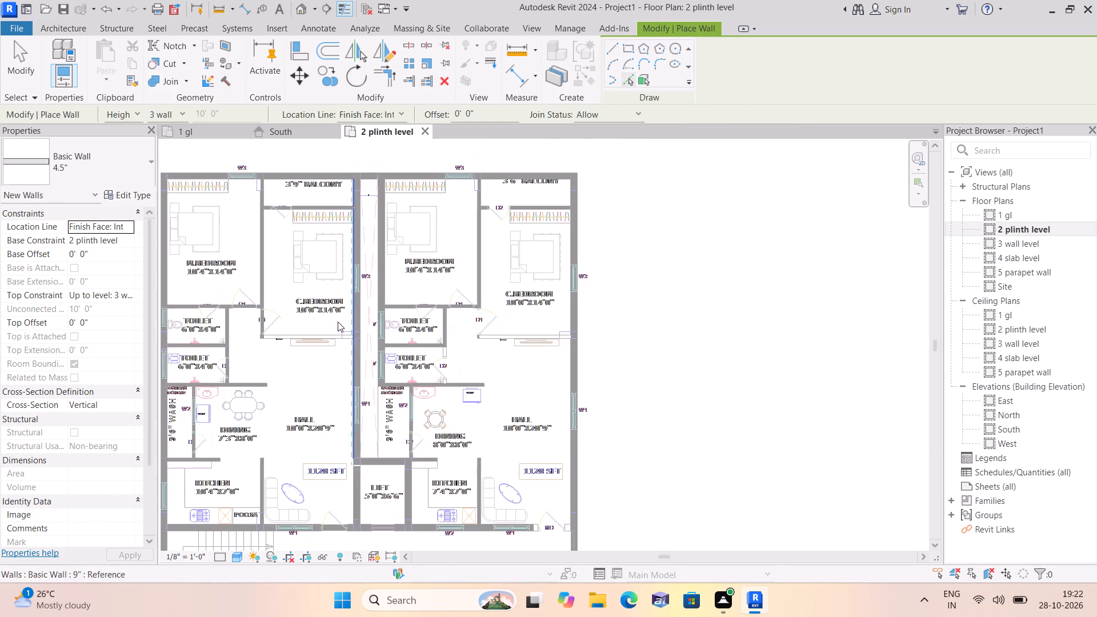
middle_click_drag(275, 370, 333, 253)
scroll(340, 222, "up", 3)
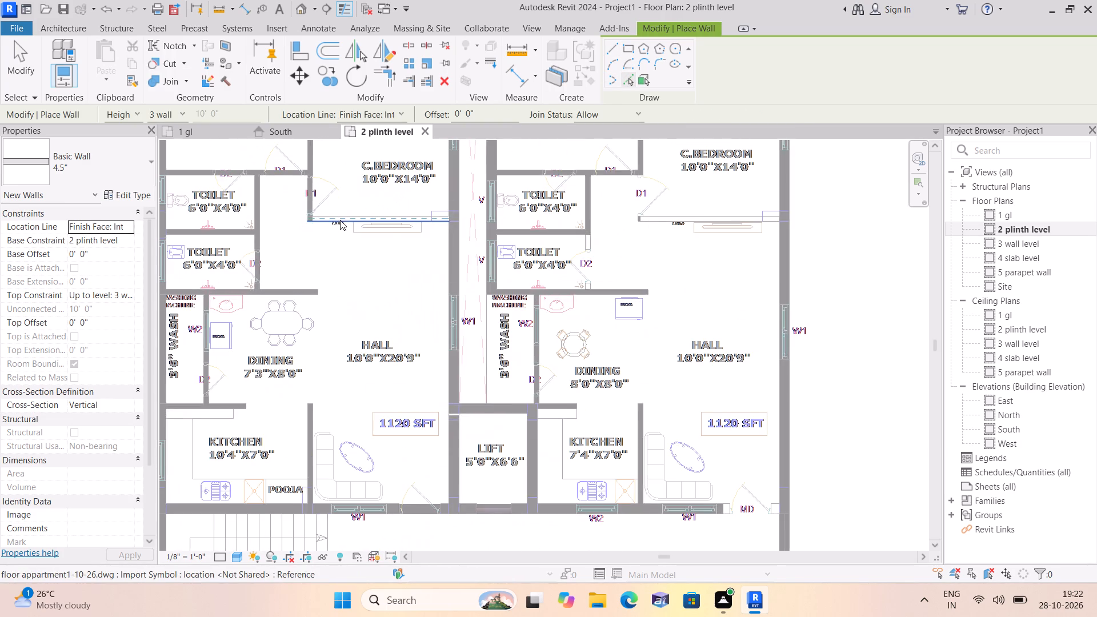
left_click(340, 220)
Trace a short 4.5" wall from the CAD line between door D2 and the south wall of the northeast flat's lower toilet.
middle_click_drag(377, 313, 372, 227)
scroll(375, 305, "down", 1)
scroll(372, 227, "down", 1)
scroll(525, 298, "up", 2)
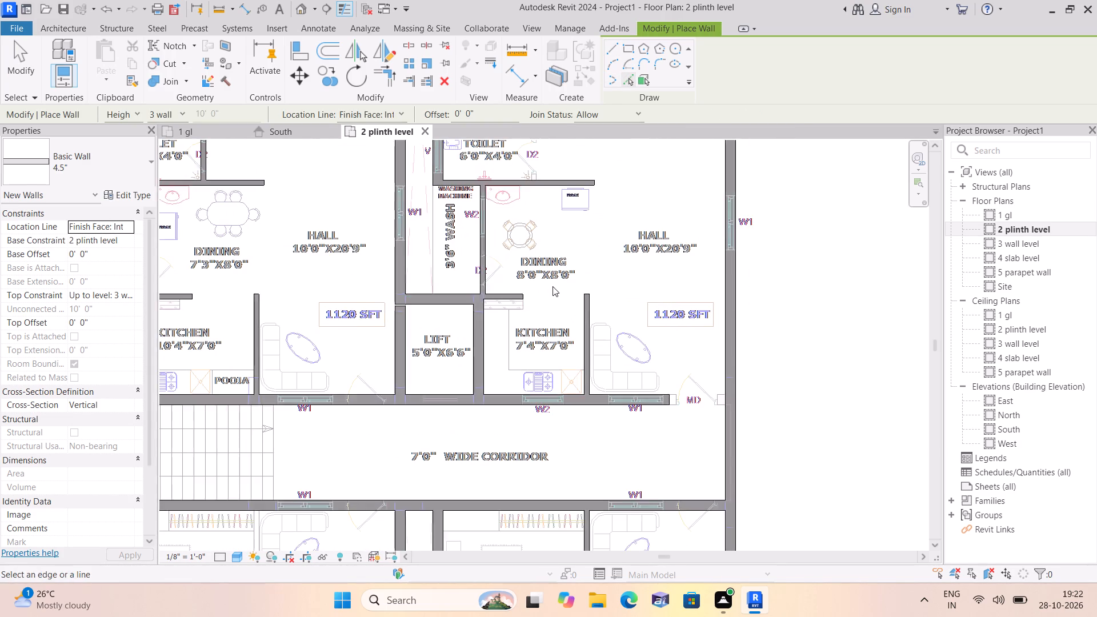
middle_click_drag(550, 286, 490, 382)
scroll(546, 286, "down", 1)
scroll(488, 279, "up", 1)
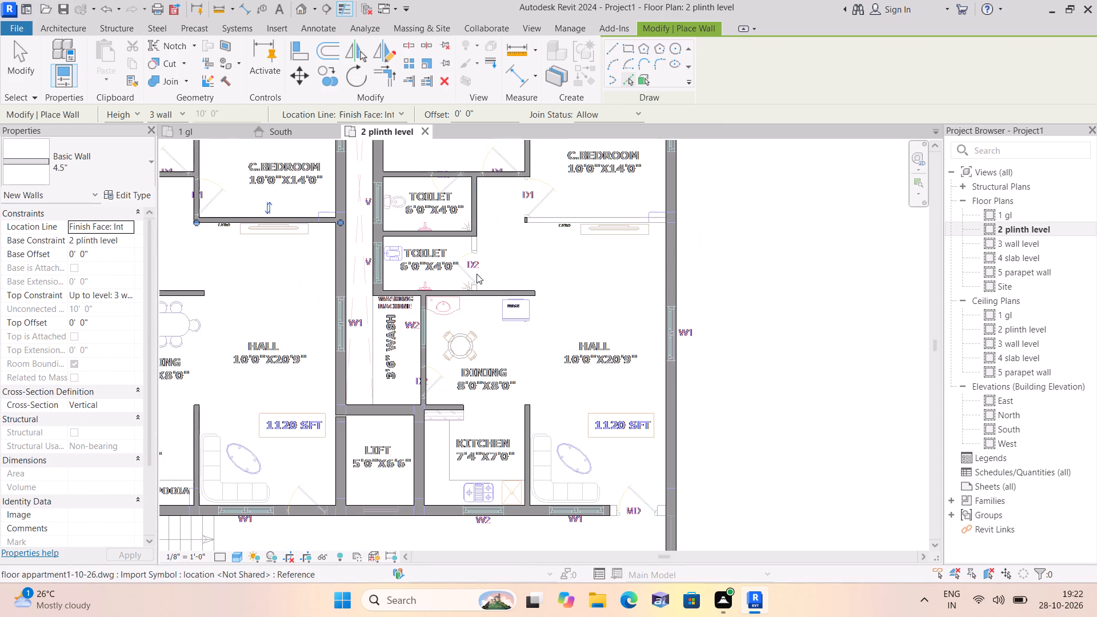
scroll(475, 287, "up", 3)
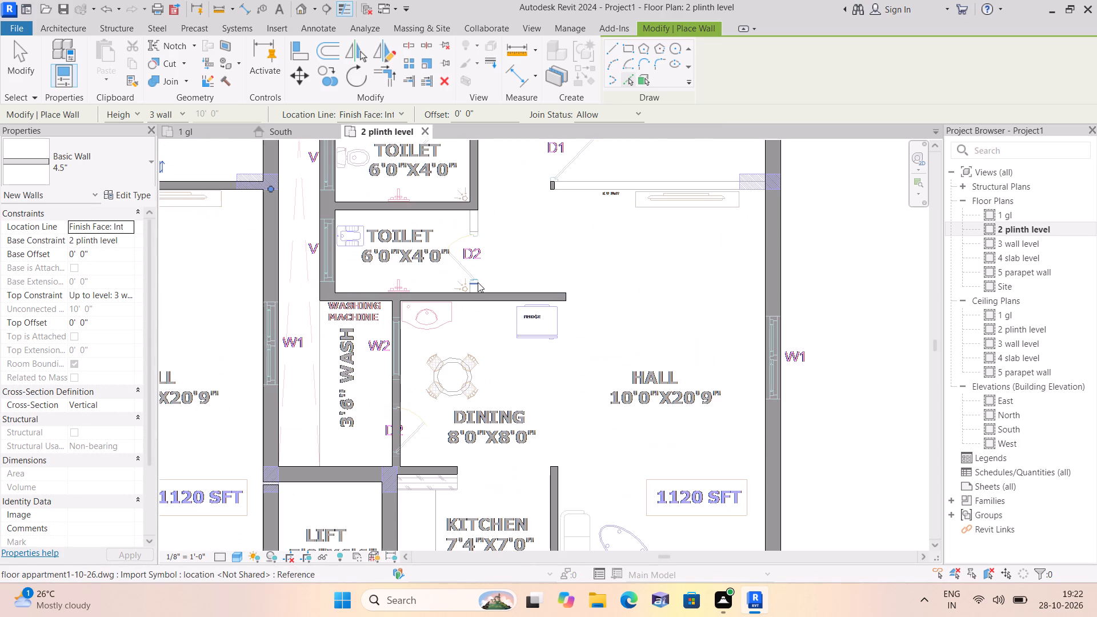
scroll(478, 282, "up", 4)
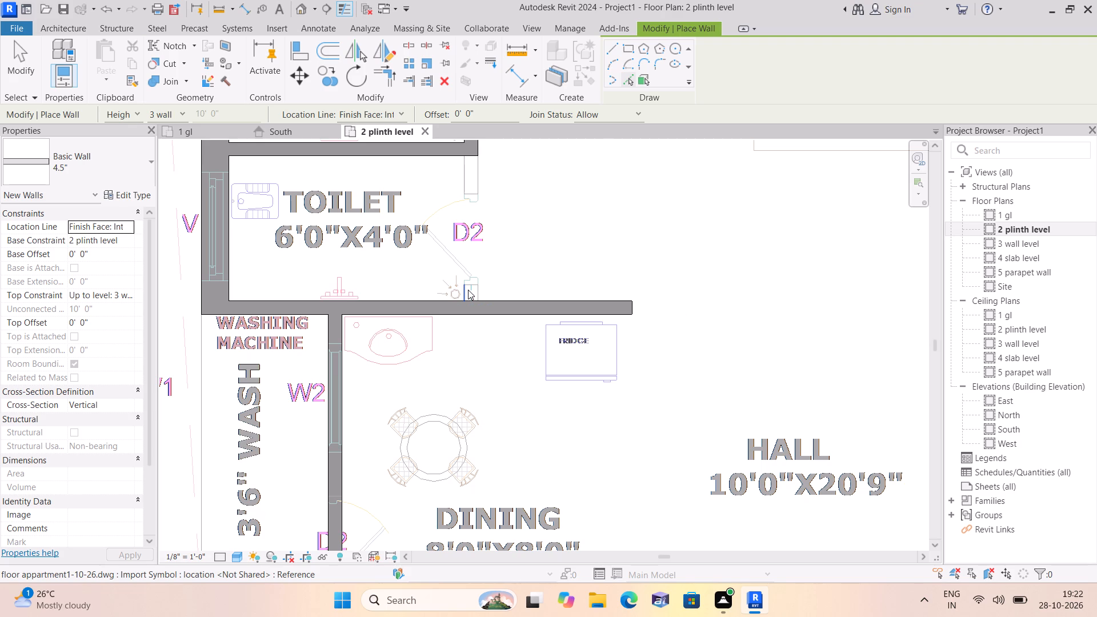
left_click(469, 290)
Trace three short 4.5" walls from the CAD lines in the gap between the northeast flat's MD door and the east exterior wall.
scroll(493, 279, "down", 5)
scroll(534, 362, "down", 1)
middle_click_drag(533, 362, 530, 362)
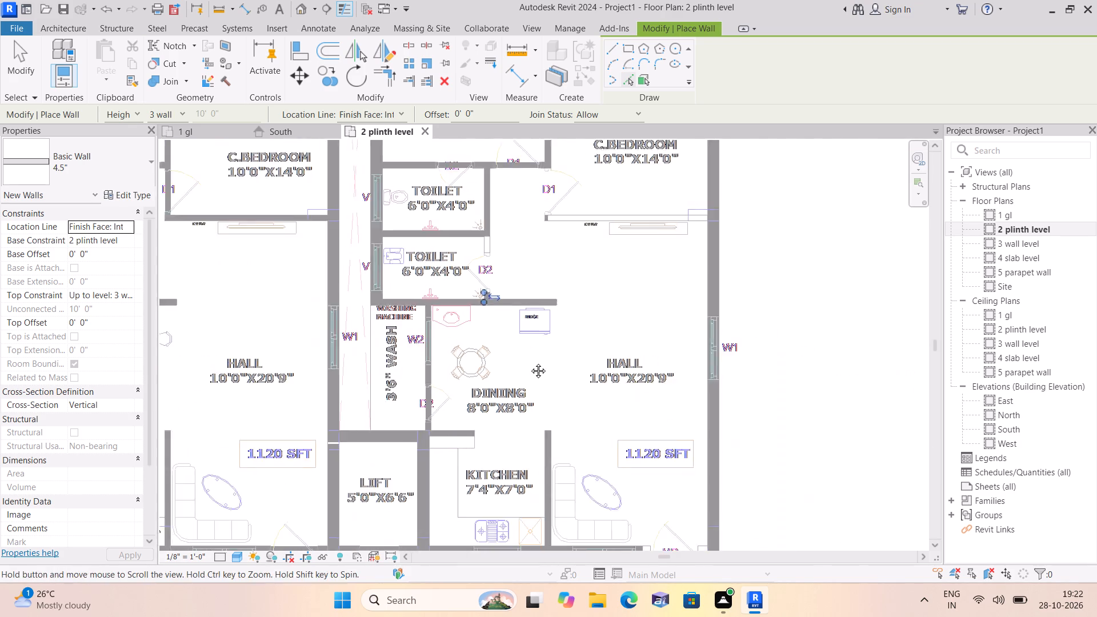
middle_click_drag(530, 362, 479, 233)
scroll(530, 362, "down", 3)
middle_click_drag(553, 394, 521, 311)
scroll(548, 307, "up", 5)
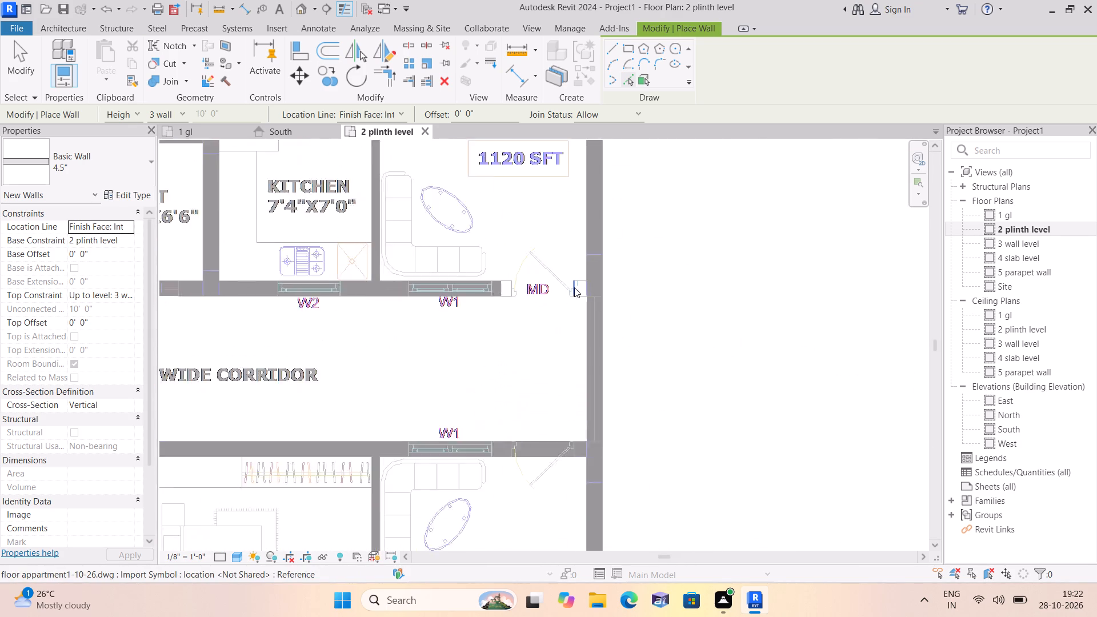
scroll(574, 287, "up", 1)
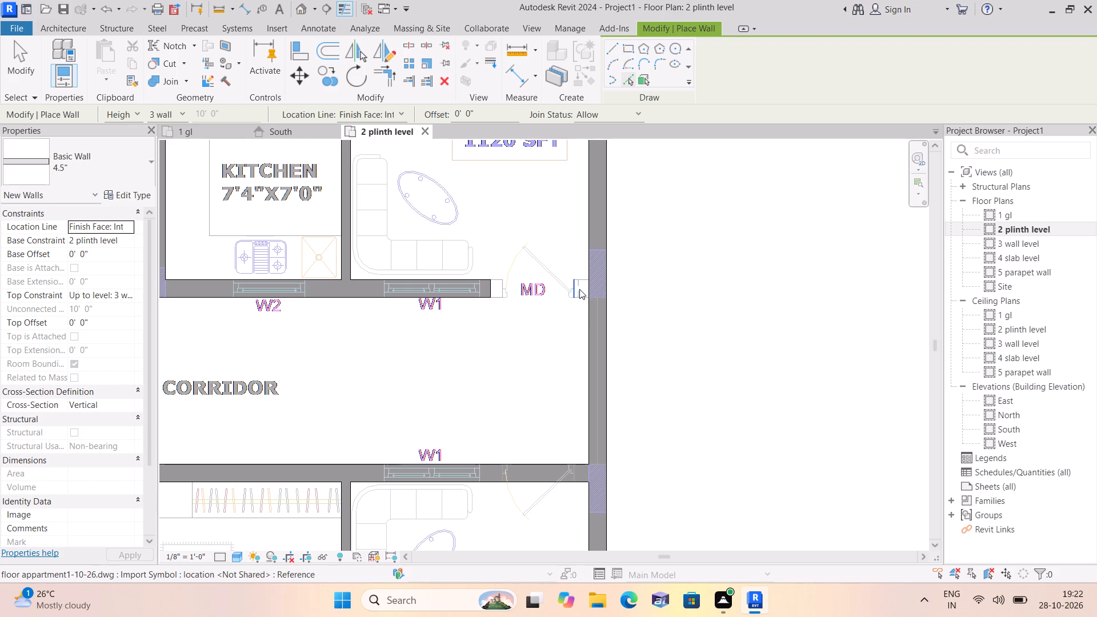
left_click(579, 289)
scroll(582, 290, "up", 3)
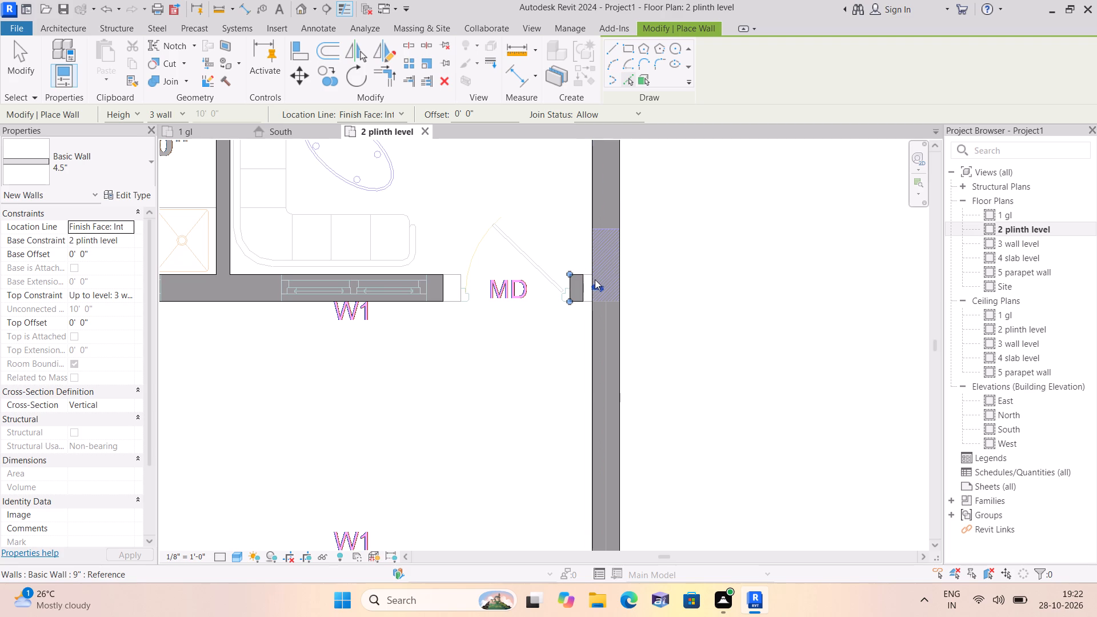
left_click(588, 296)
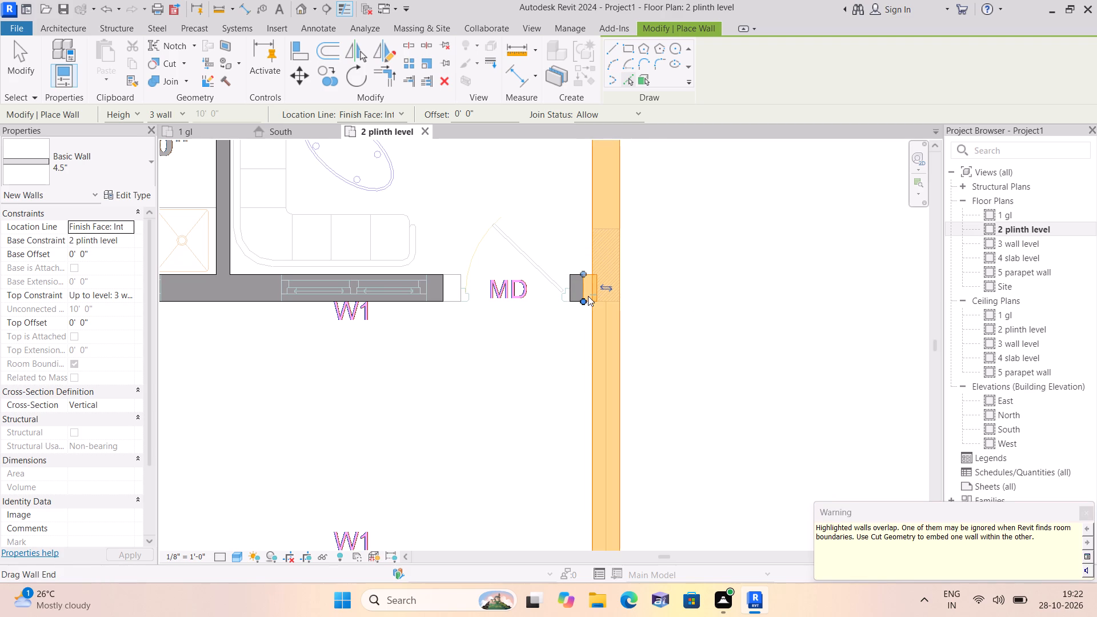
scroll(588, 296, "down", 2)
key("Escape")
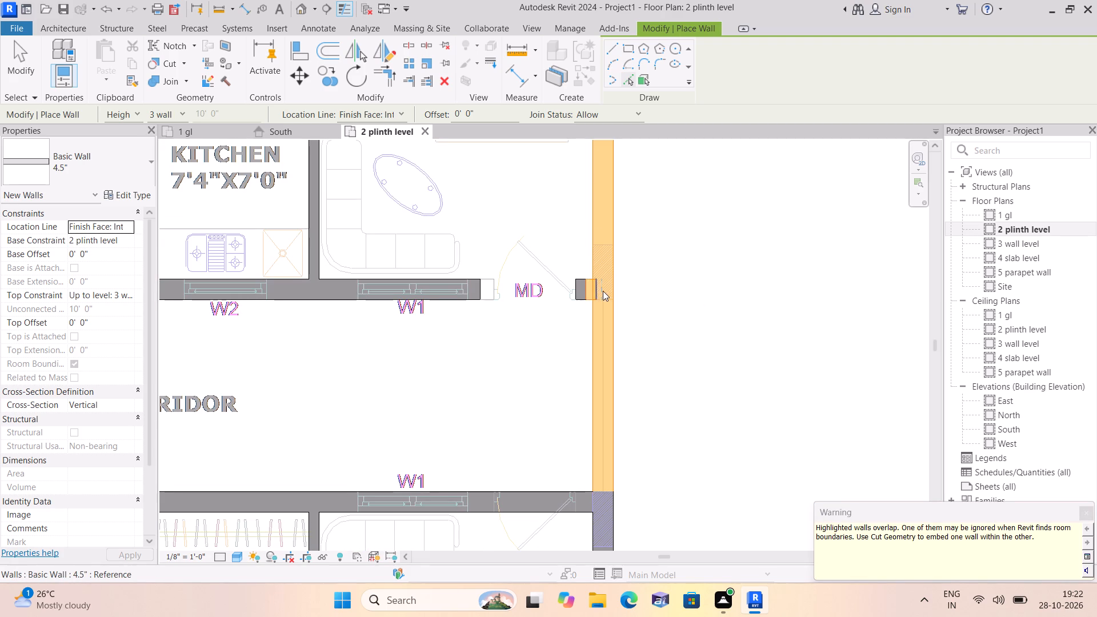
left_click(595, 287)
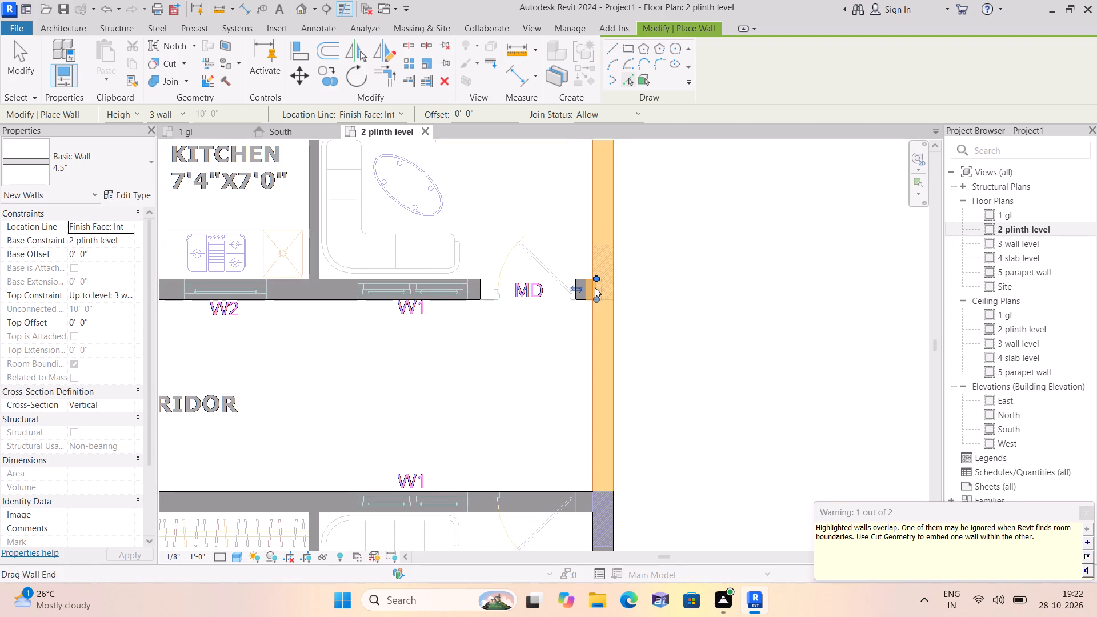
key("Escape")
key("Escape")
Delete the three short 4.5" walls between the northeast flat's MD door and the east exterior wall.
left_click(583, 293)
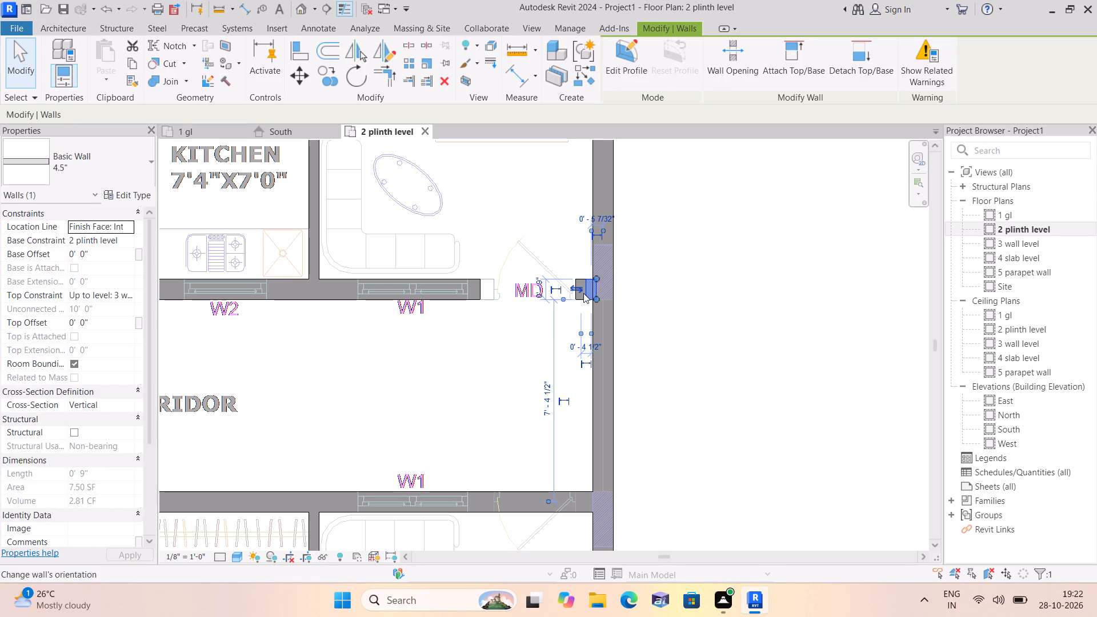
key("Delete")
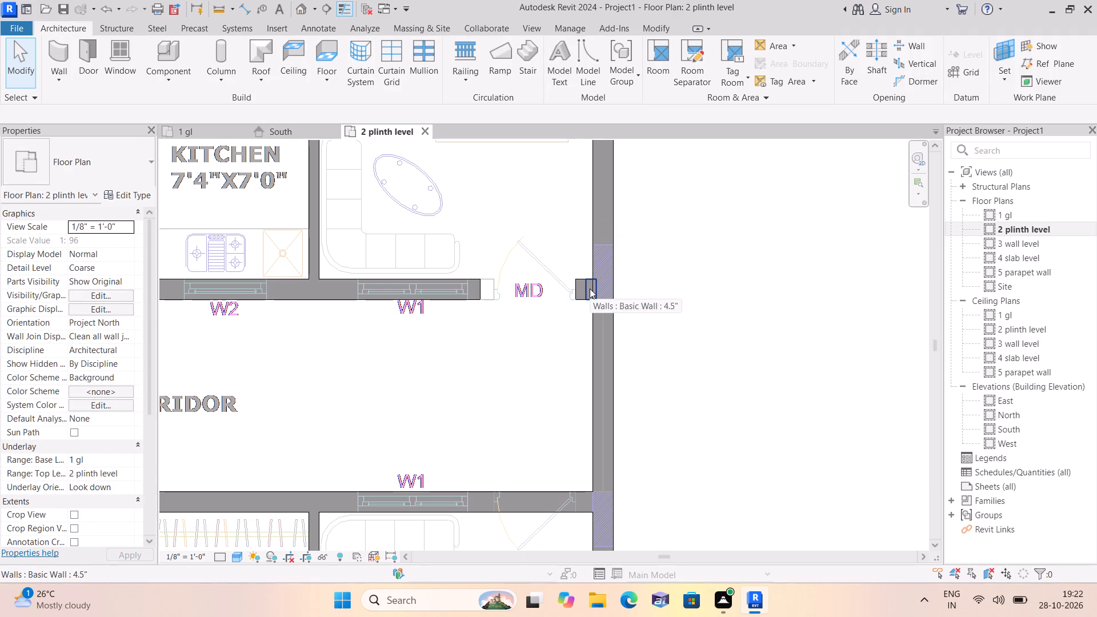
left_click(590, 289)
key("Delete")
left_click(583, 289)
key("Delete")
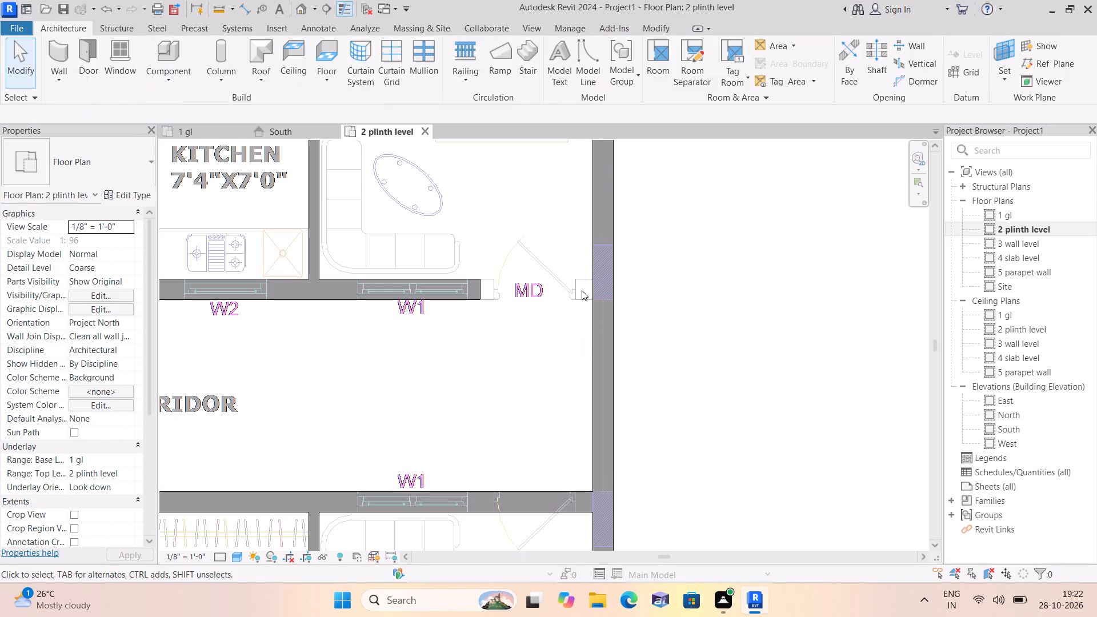
Trim the corridor's north wall across the MD opening to a corner with the northeast flat's east exterior wall, removing the part beside the corridor.
scroll(410, 278, "down", 2)
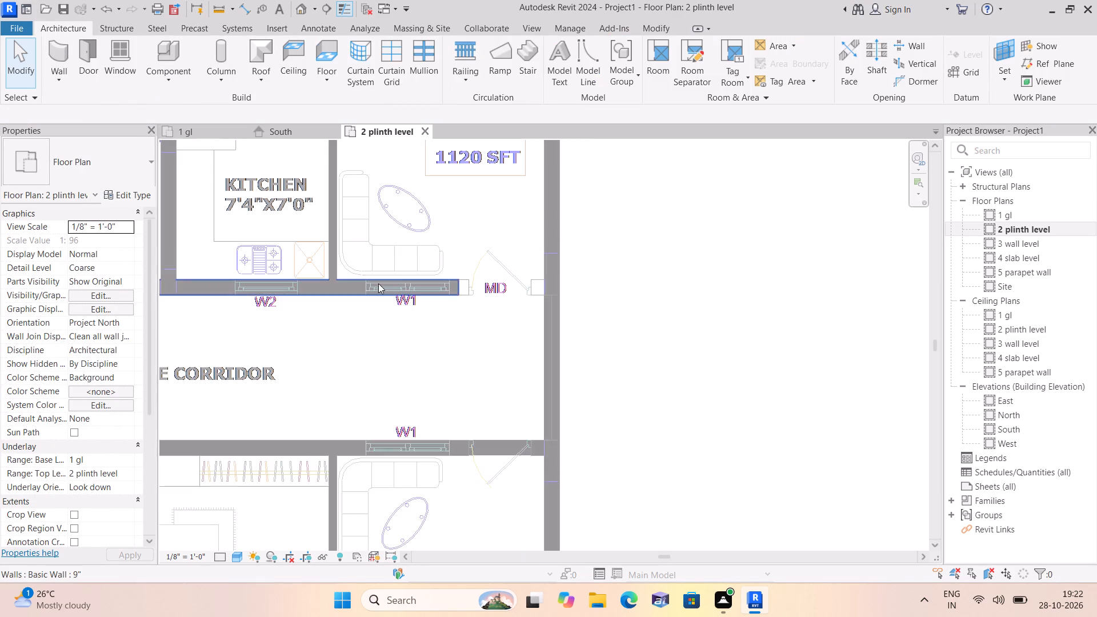
scroll(398, 304, "down", 1)
middle_click_drag(402, 318, 463, 283)
scroll(402, 318, "down", 2)
scroll(463, 283, "down", 1)
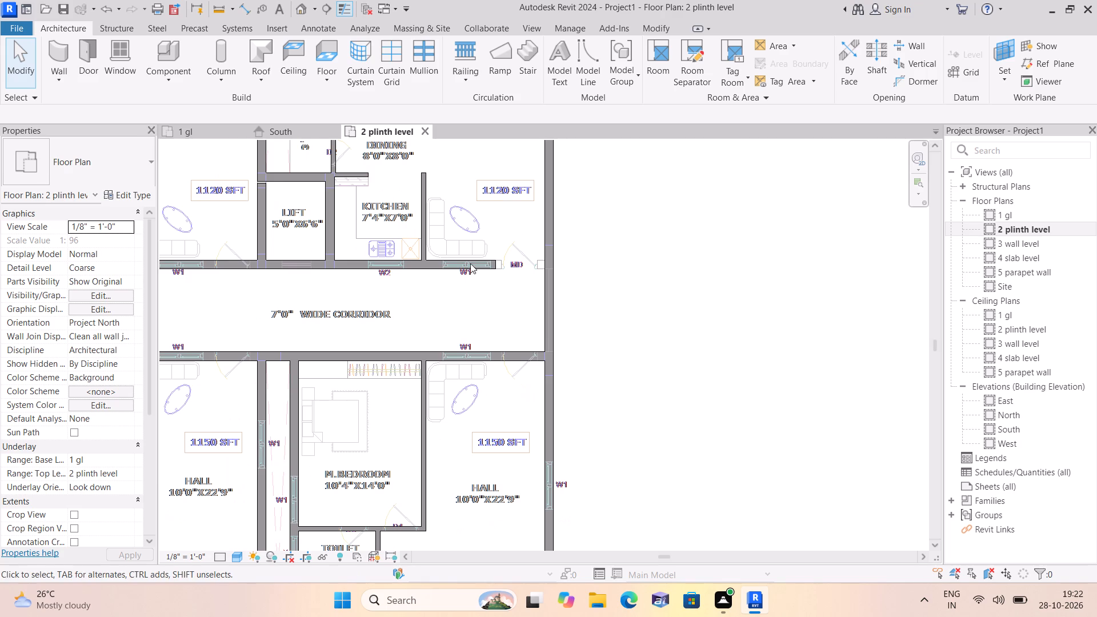
left_click(62, 81)
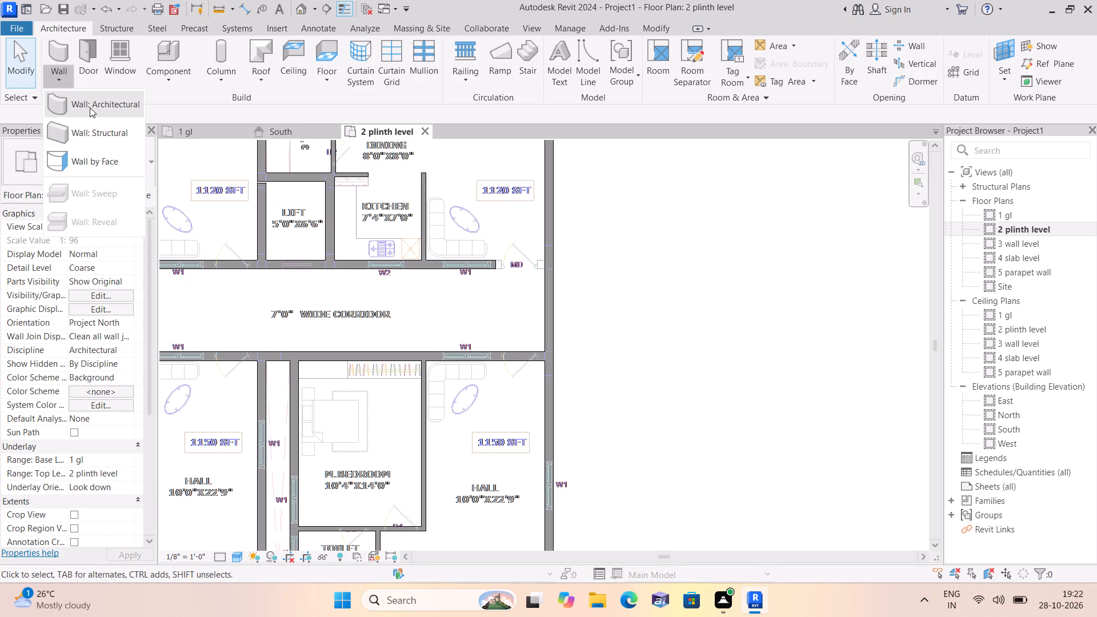
left_click(90, 107)
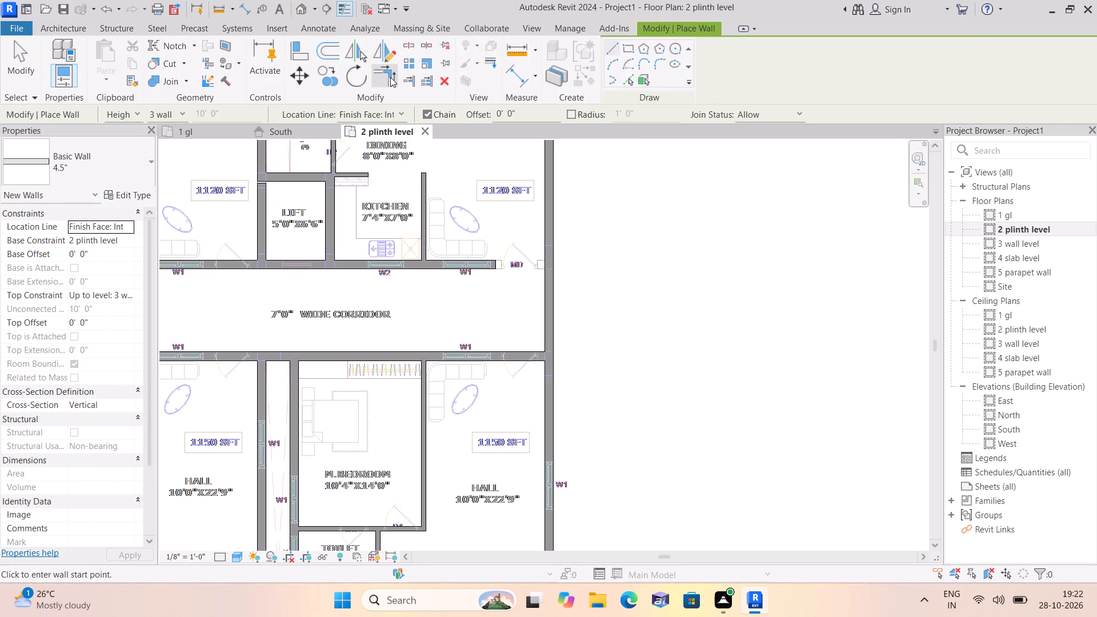
left_click(390, 77)
left_click(485, 262)
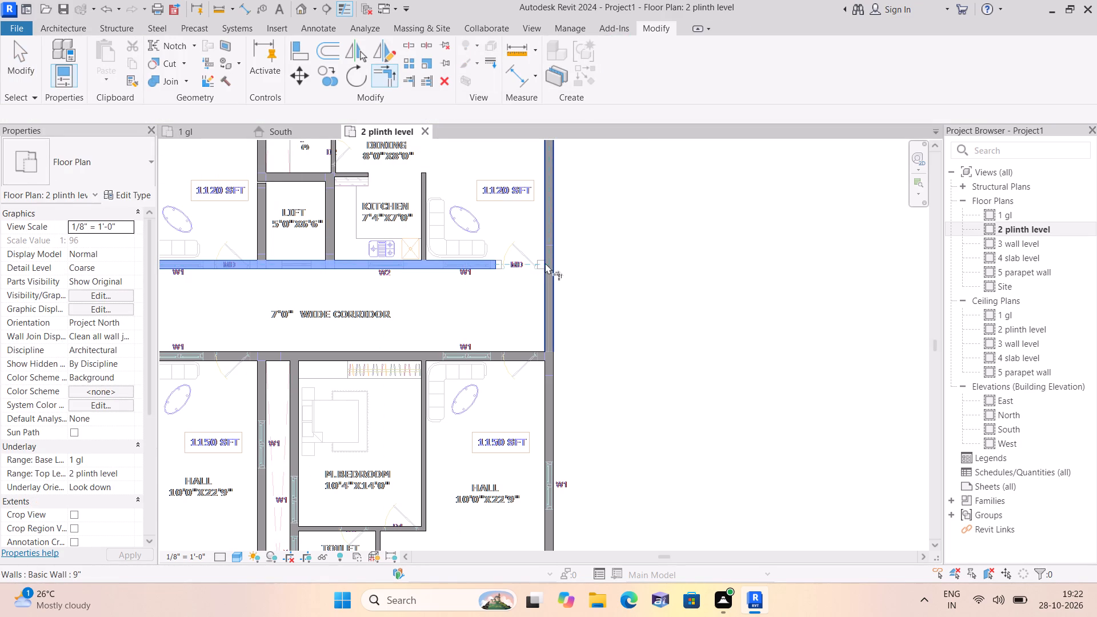
left_click(550, 262)
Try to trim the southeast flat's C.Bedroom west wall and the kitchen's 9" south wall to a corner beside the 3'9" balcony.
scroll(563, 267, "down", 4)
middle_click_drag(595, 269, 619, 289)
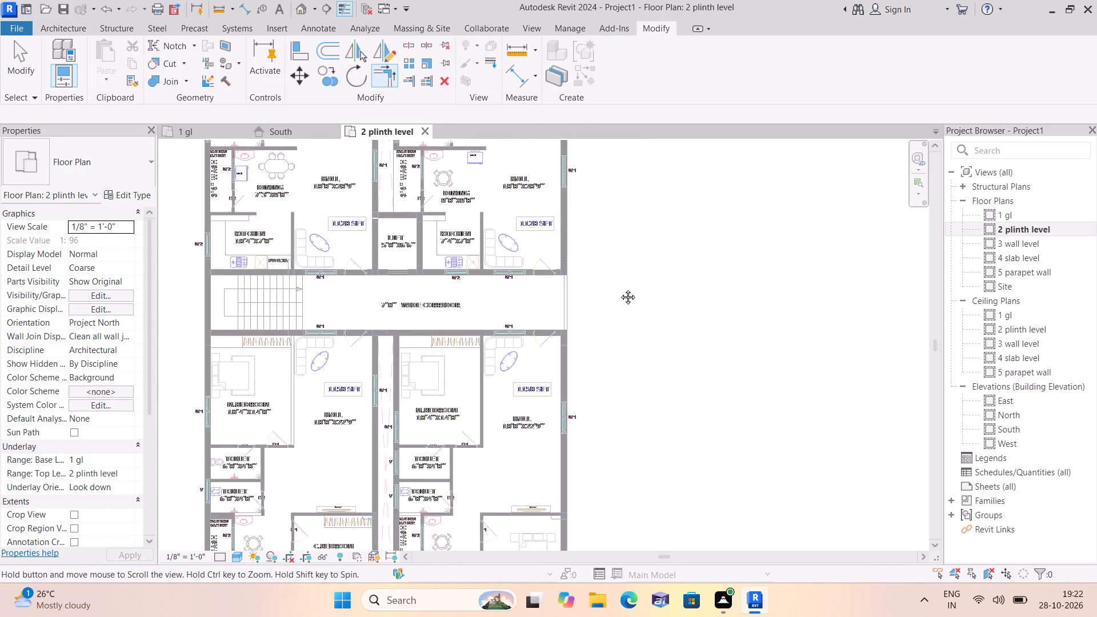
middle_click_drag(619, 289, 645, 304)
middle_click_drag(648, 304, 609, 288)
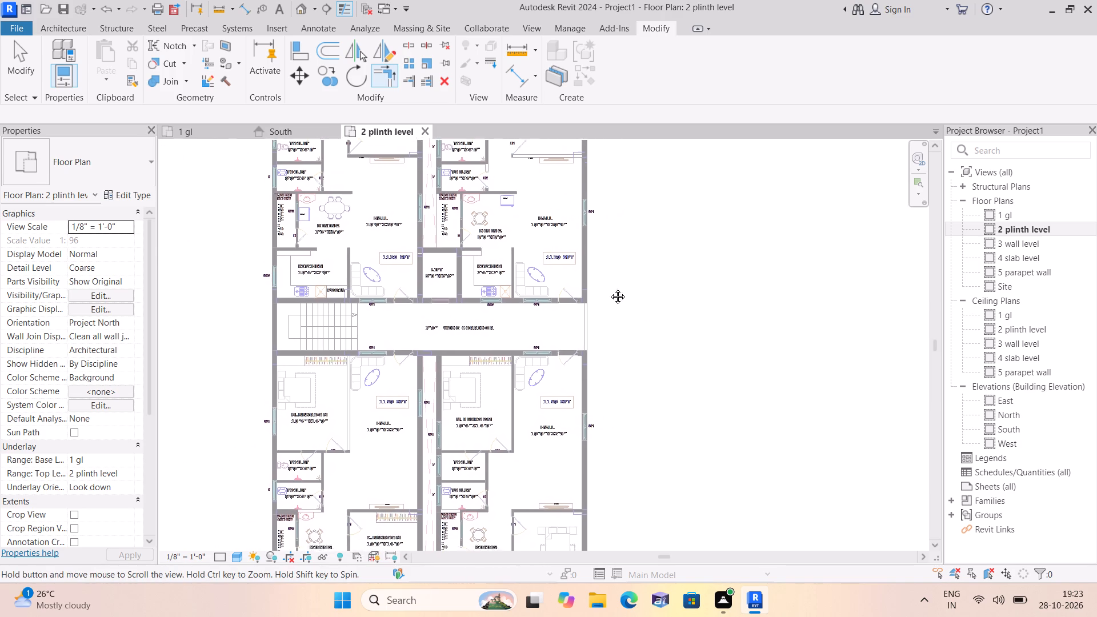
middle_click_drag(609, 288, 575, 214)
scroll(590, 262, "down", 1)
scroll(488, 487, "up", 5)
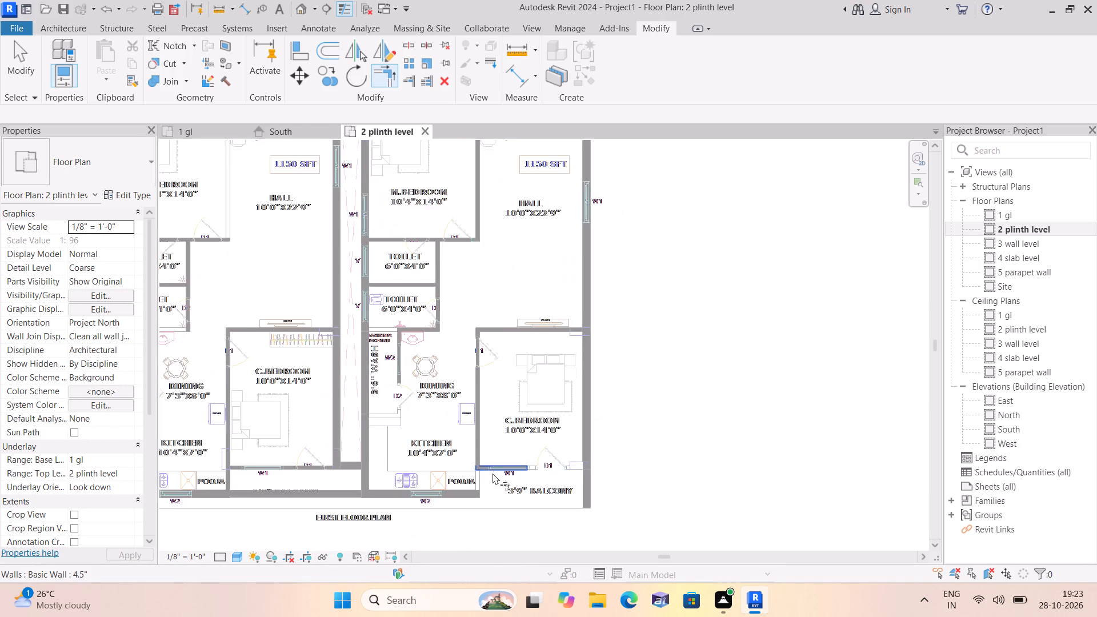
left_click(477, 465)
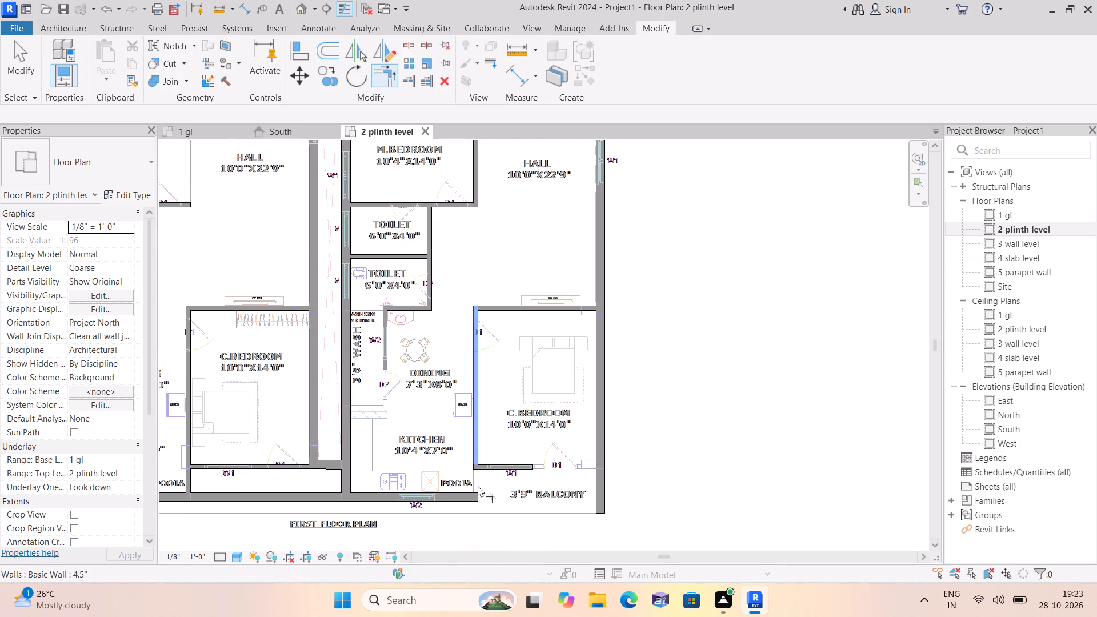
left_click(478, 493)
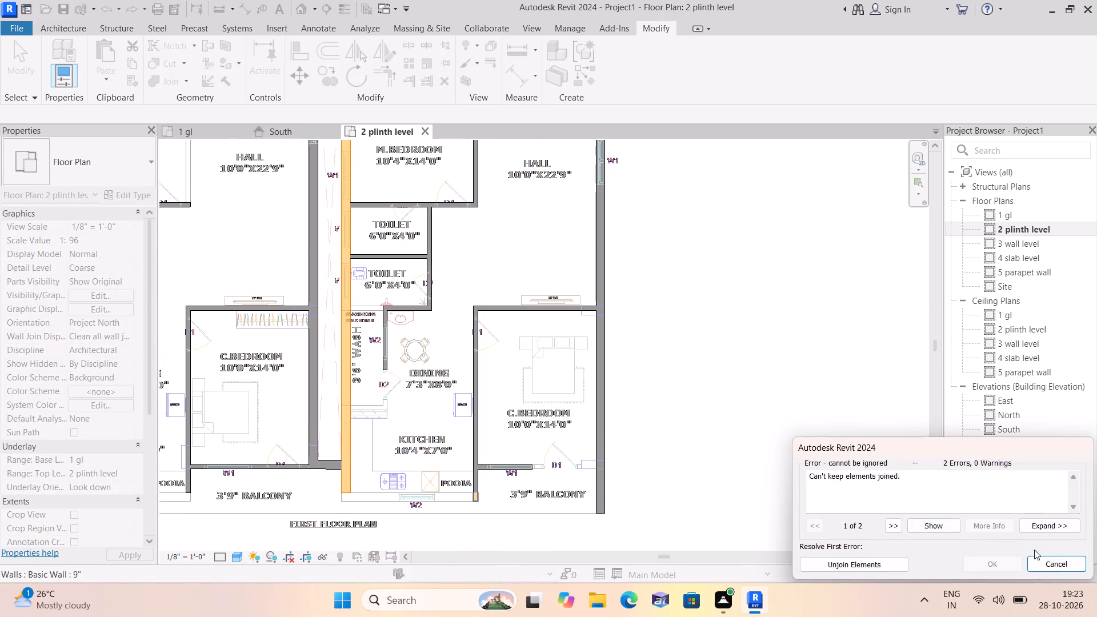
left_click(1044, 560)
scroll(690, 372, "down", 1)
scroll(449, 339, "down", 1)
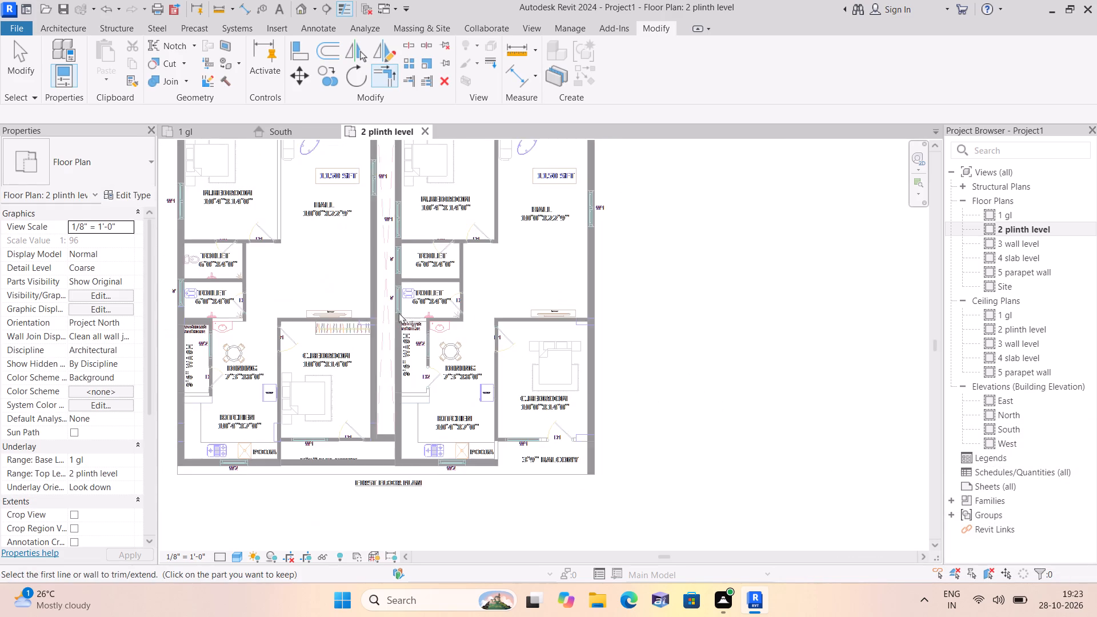
Trace the 4.5" wall between the southwest flat's M.Bedroom and Hall from the CAD line.
middle_click_drag(370, 295, 423, 398)
key("Escape")
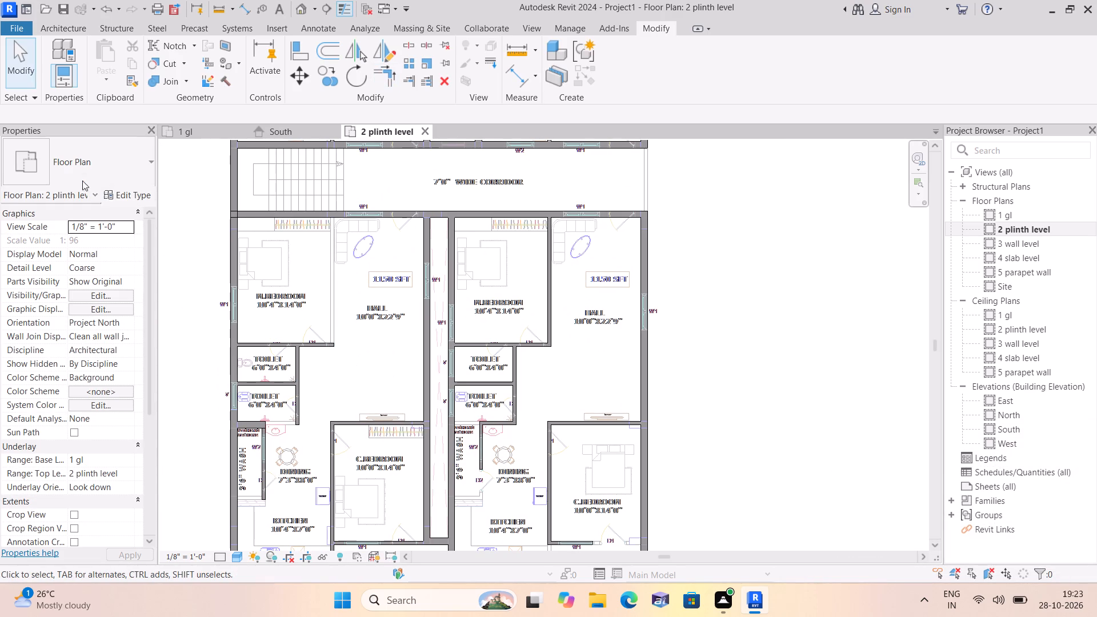
left_click(53, 30)
left_click(60, 78)
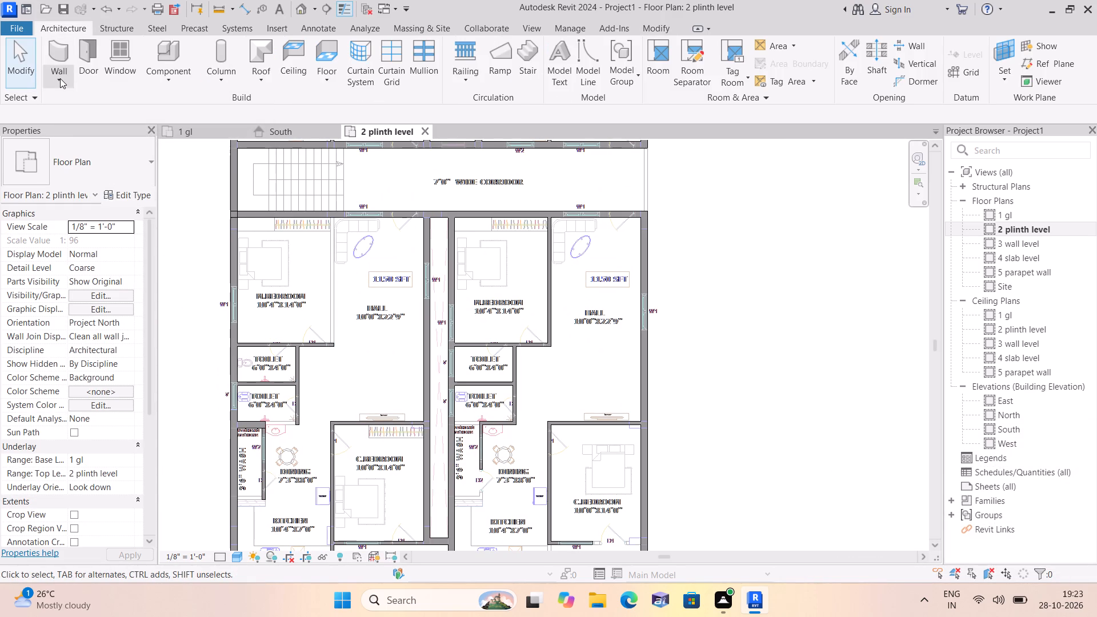
left_click(93, 105)
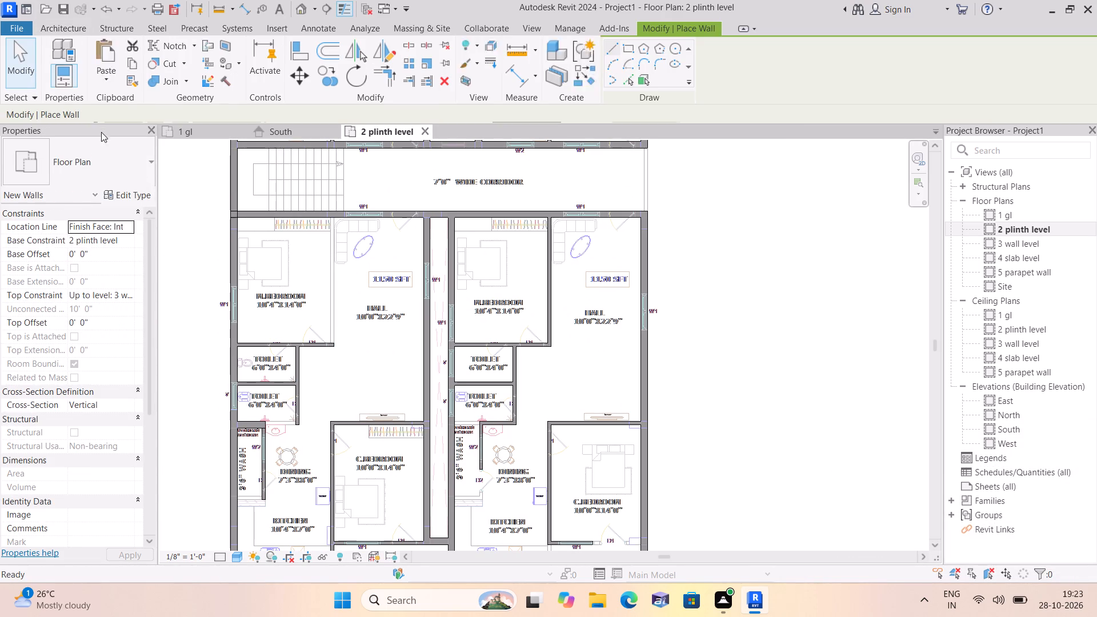
scroll(351, 314, "down", 1)
scroll(347, 318, "up", 3)
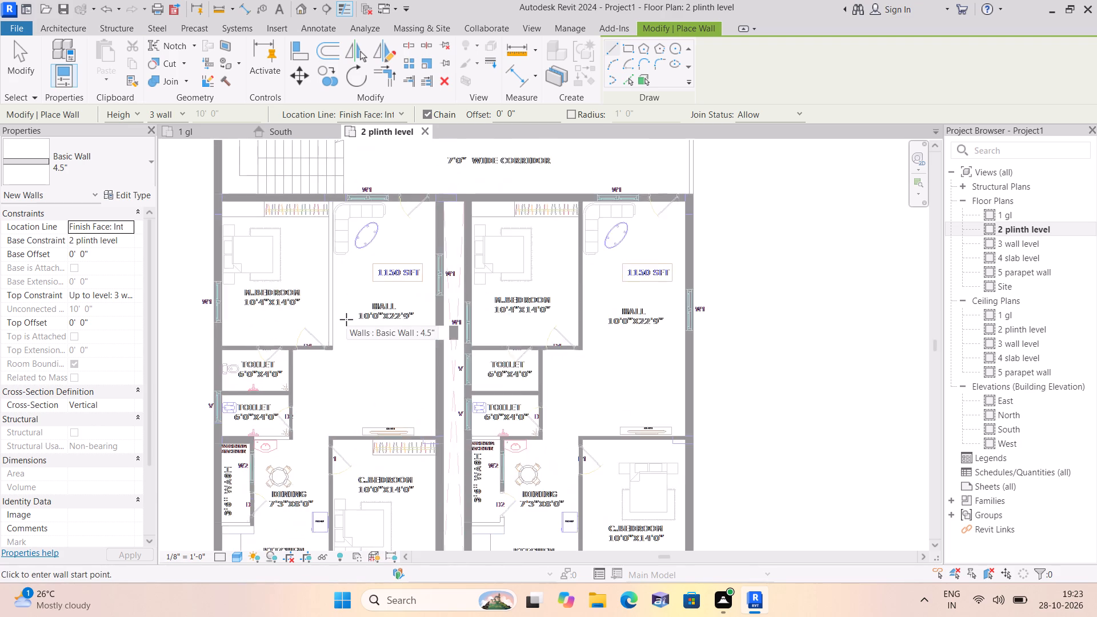
scroll(306, 189, "up", 4)
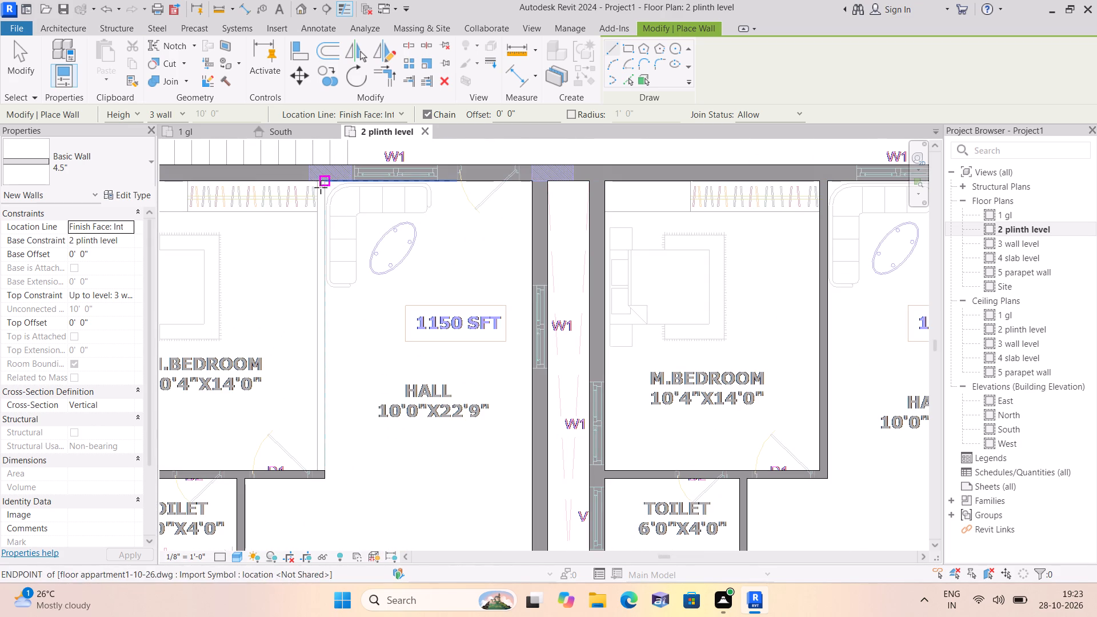
scroll(367, 342, "down", 4)
middle_click_drag(363, 360, 373, 274)
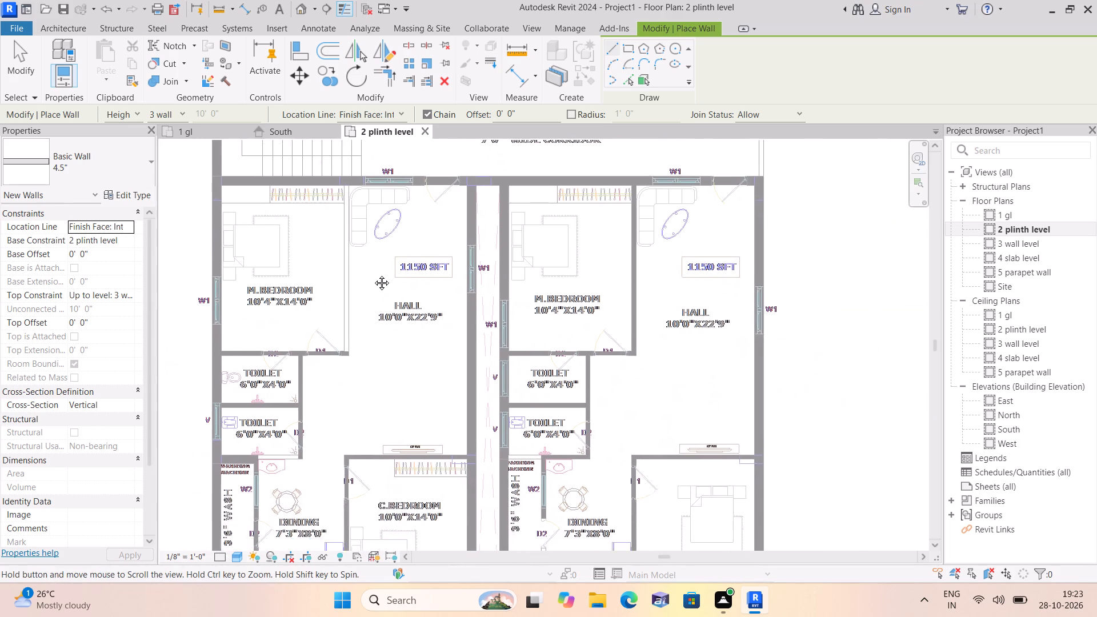
middle_click_drag(373, 274, 375, 263)
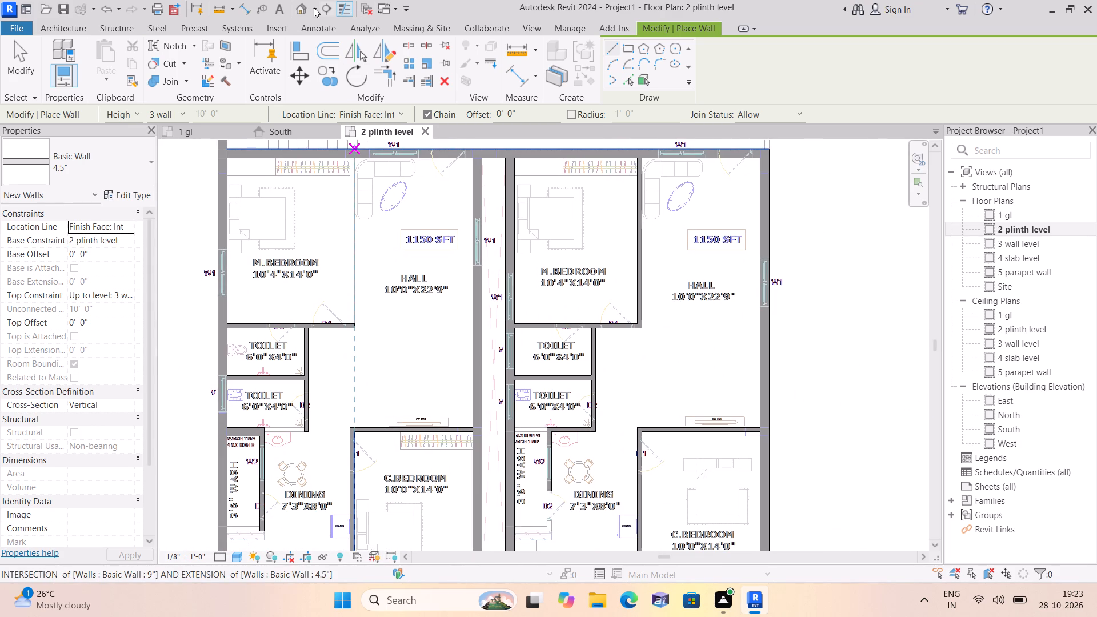
left_click(305, 6)
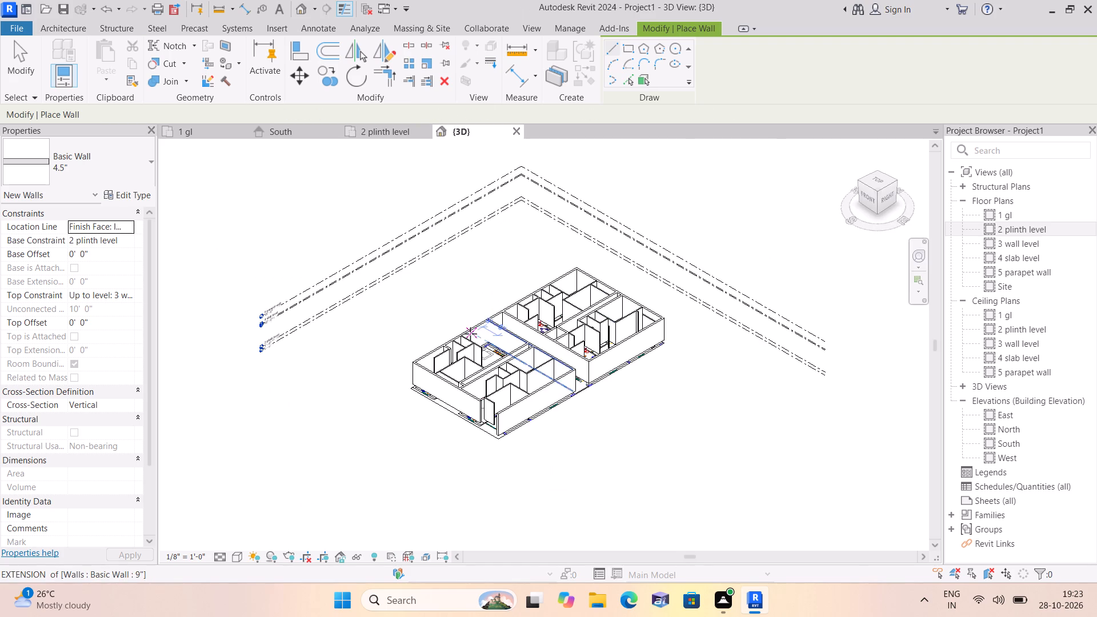
scroll(326, 176, "up", 1)
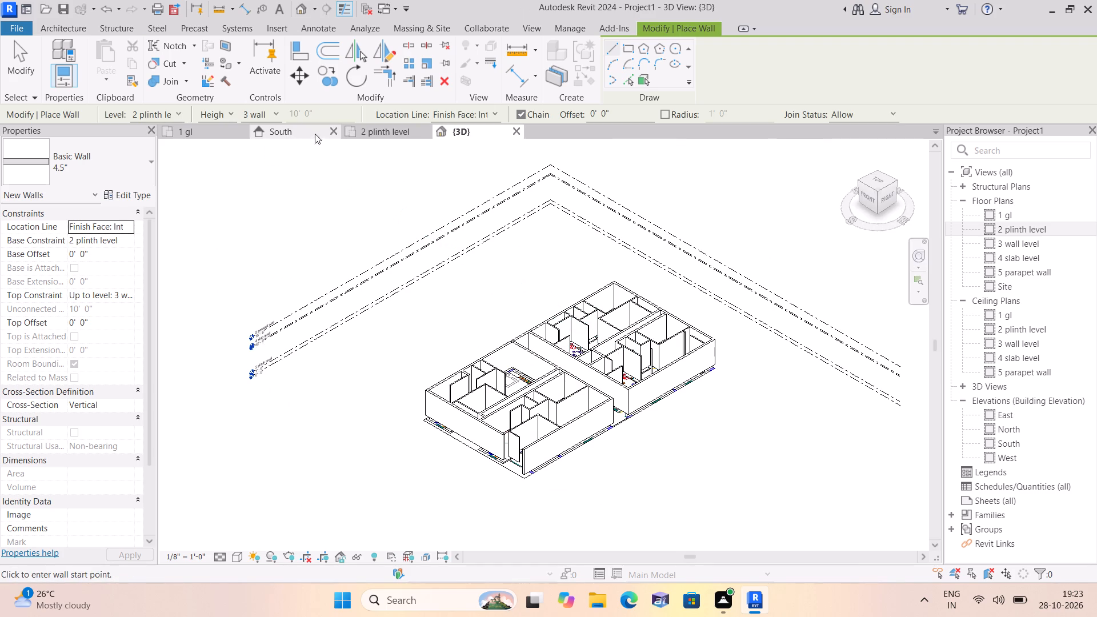
left_click(376, 130)
scroll(391, 162, "down", 2)
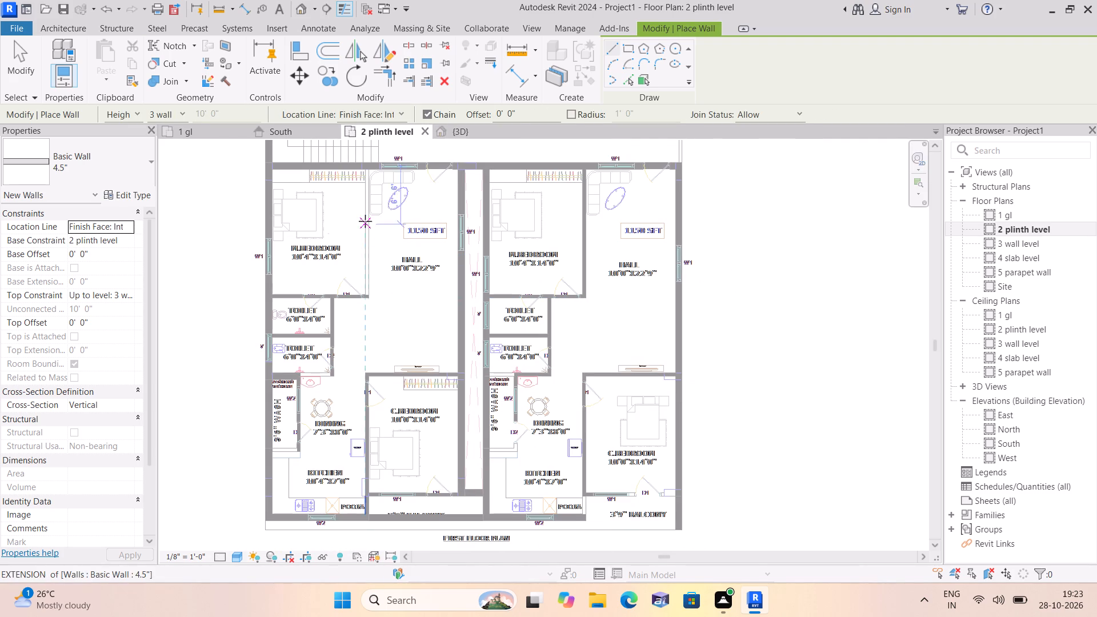
left_click(631, 77)
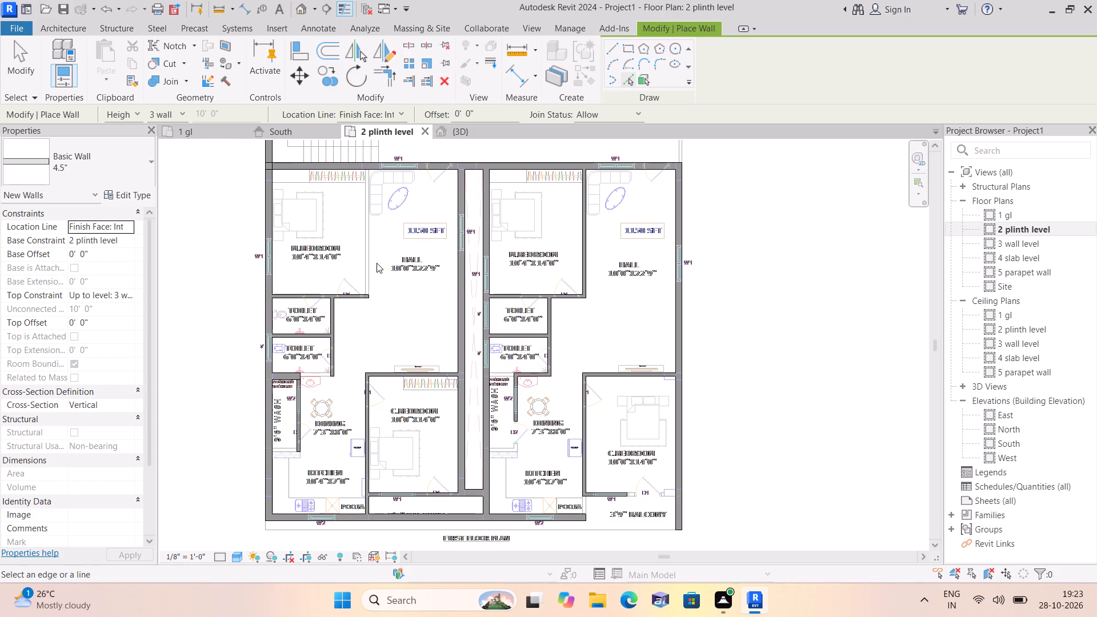
scroll(377, 286, "up", 2)
left_click(363, 287)
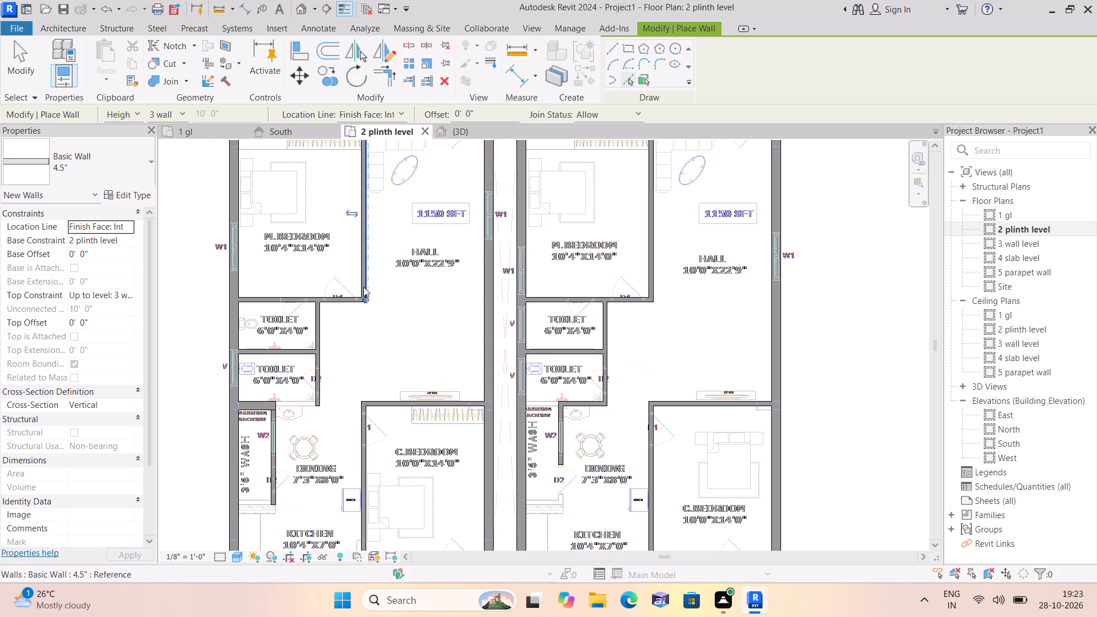
Trace the 4.5" wall between the southwest flat's lower toilet and the dining area from the CAD line.
scroll(372, 285, "down", 1)
middle_click_drag(382, 294, 398, 332)
scroll(398, 337, "down", 1)
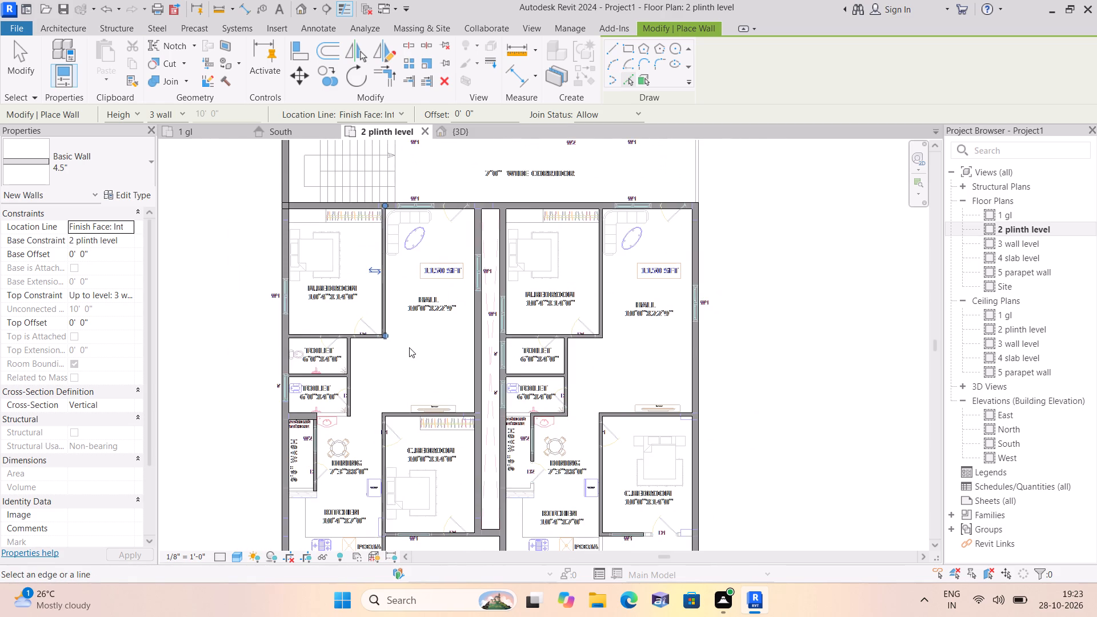
scroll(409, 348, "down", 1)
middle_click_drag(409, 348, 401, 247)
middle_click_drag(403, 278, 400, 227)
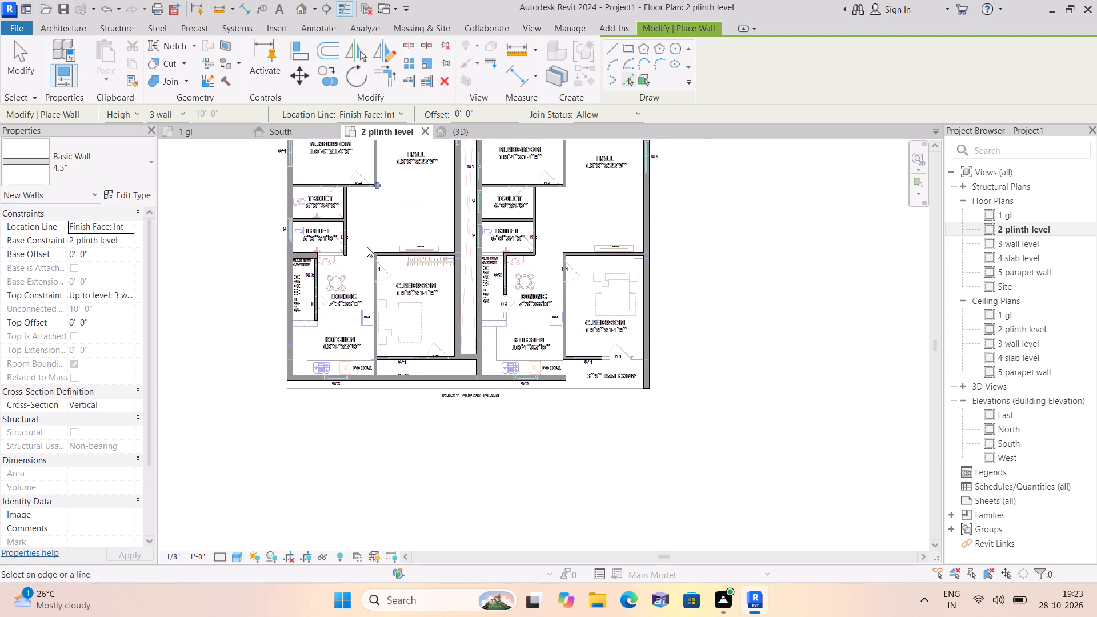
scroll(325, 257, "up", 5)
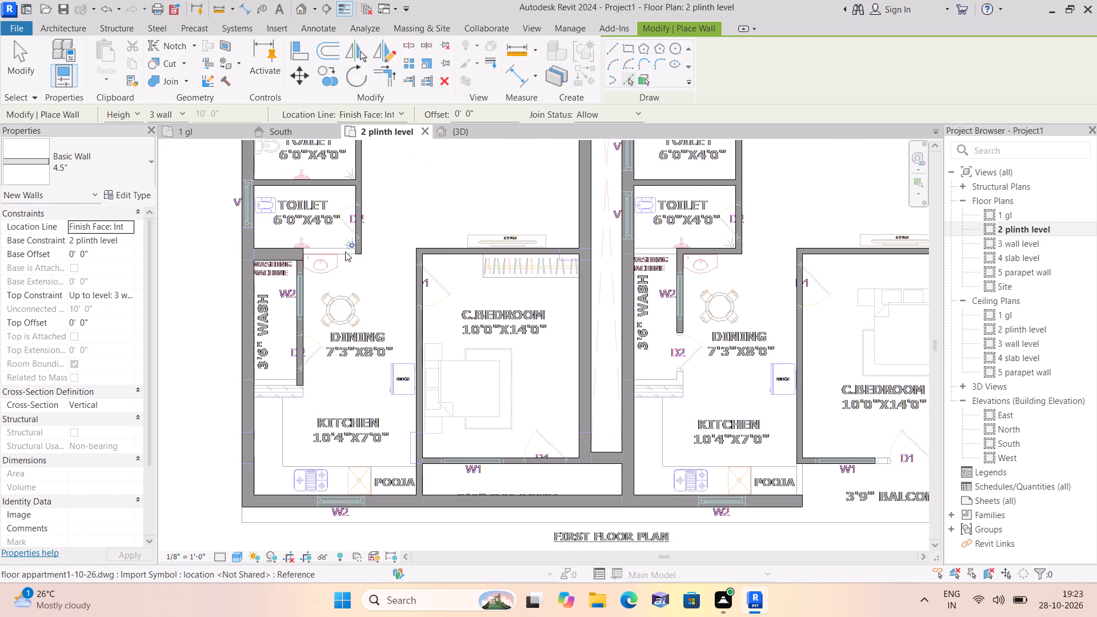
scroll(330, 243, "up", 4)
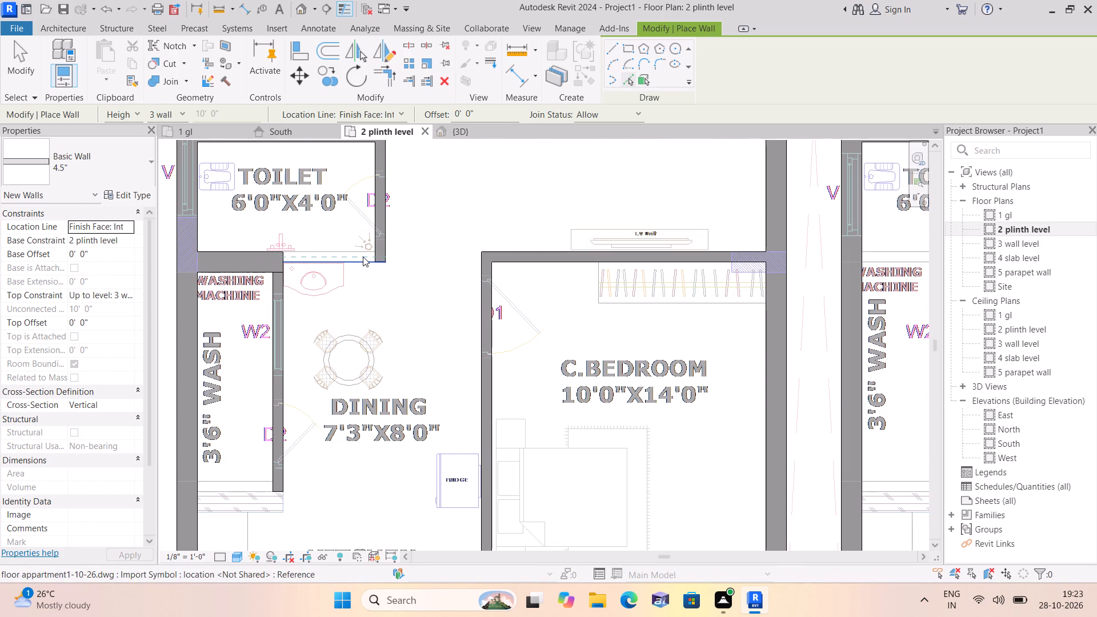
left_click(363, 257)
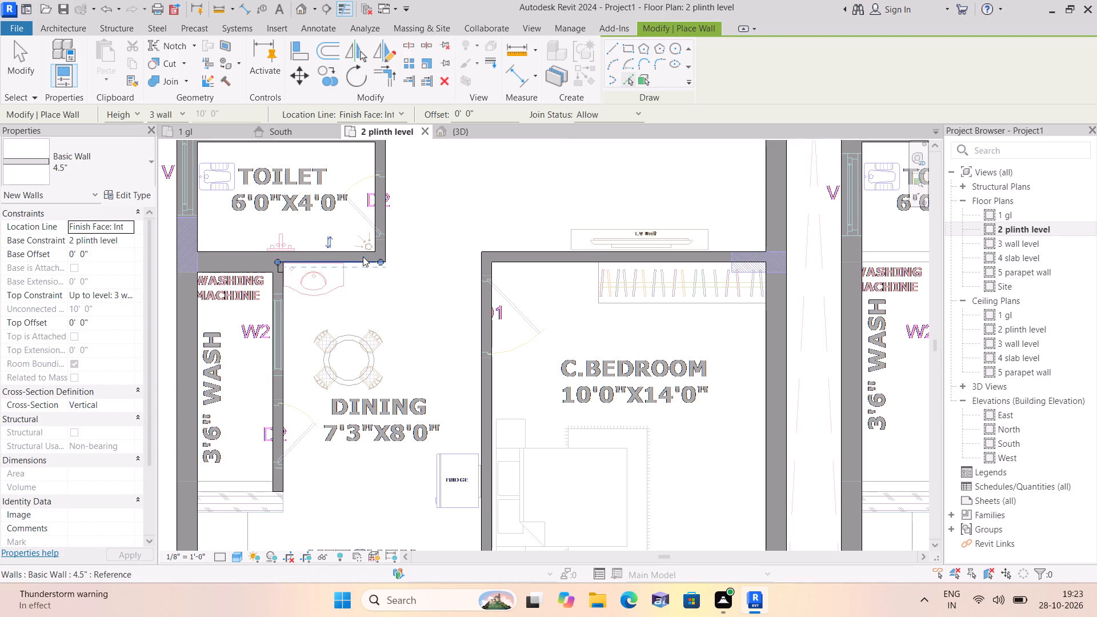
Trace the 4.5" wall closing the south end of the southwest flat's 3'6" wash, beside the kitchen.
scroll(405, 293, "down", 3)
middle_click_drag(405, 293, 384, 244)
middle_click_drag(381, 224, 380, 218)
scroll(276, 371, "up", 2)
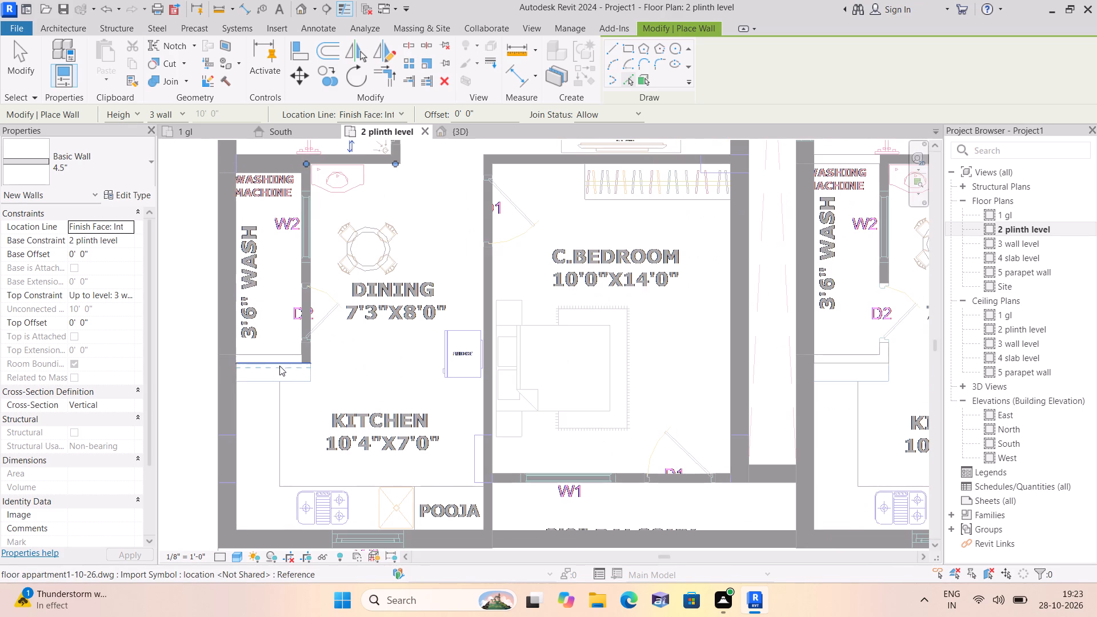
left_click(281, 360)
Trace the 4.5" wall closing the south end of the southeast flat's 3'6" wash, beside the kitchen.
middle_click_drag(383, 364, 319, 247)
scroll(381, 363, "down", 1)
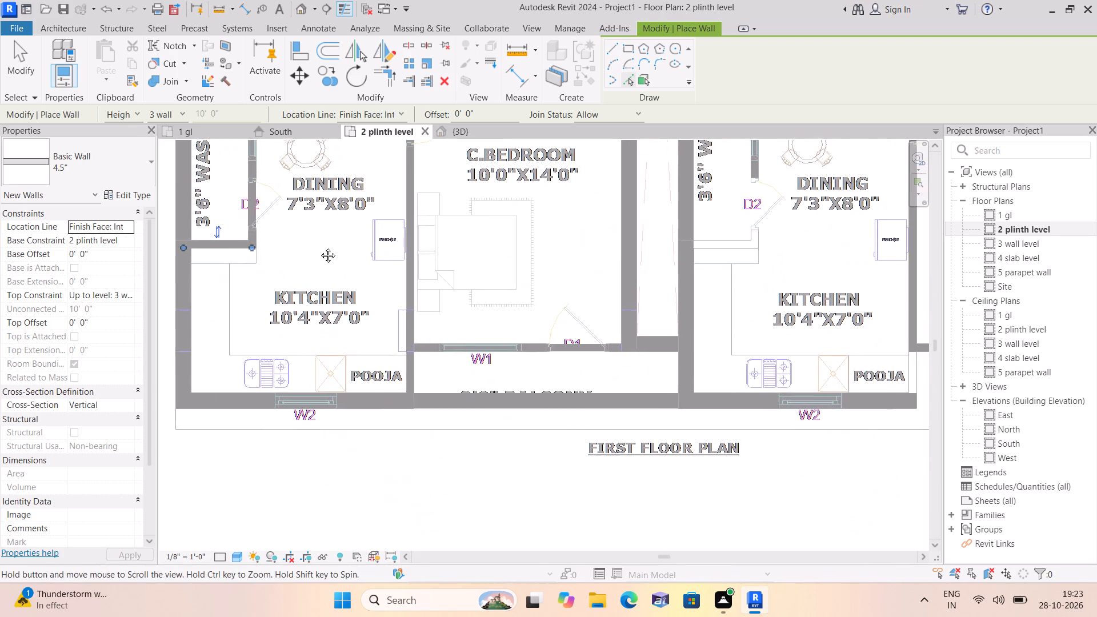
middle_click_drag(319, 247, 319, 247)
scroll(395, 323, "down", 2)
middle_click_drag(637, 321, 571, 344)
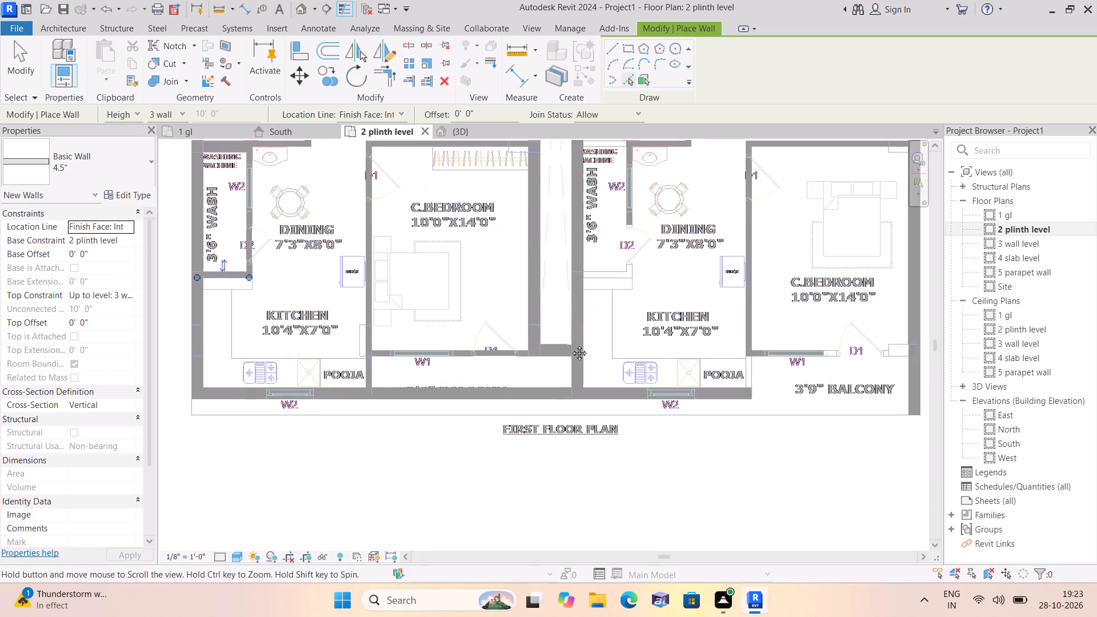
middle_click_drag(571, 344, 487, 381)
scroll(509, 338, "up", 3)
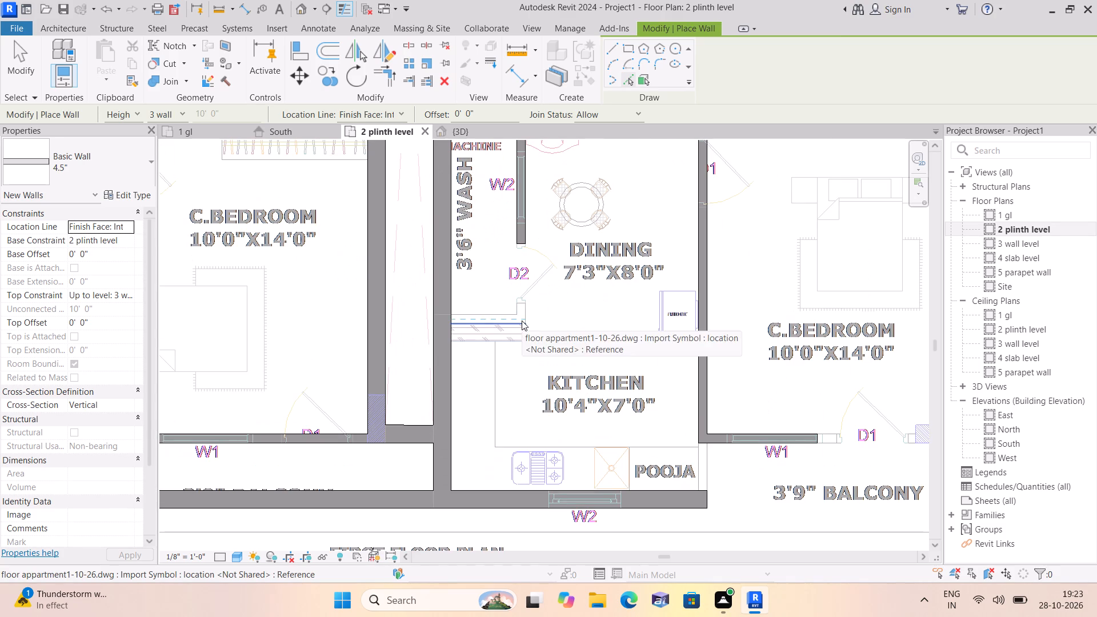
left_click(522, 320)
Trace 4.5" walls at the southeast flat's 3'9" balcony: one beside the pooja and a short piece at the D1 door's east jamb.
scroll(570, 320, "down", 1)
middle_click_drag(584, 327, 508, 314)
scroll(584, 327, "down", 1)
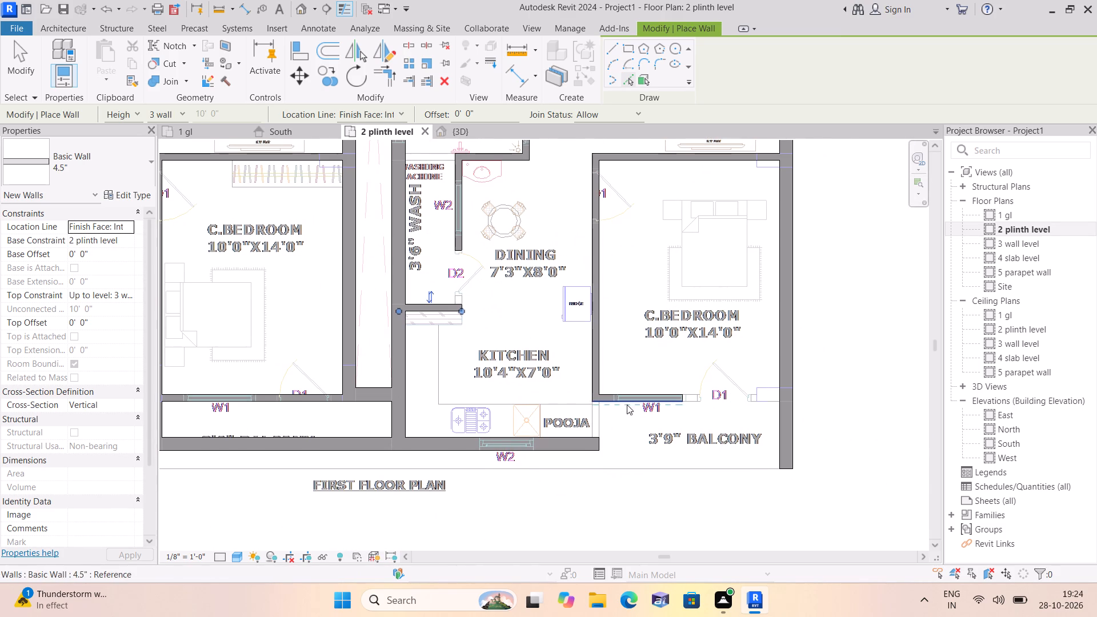
left_click(599, 422)
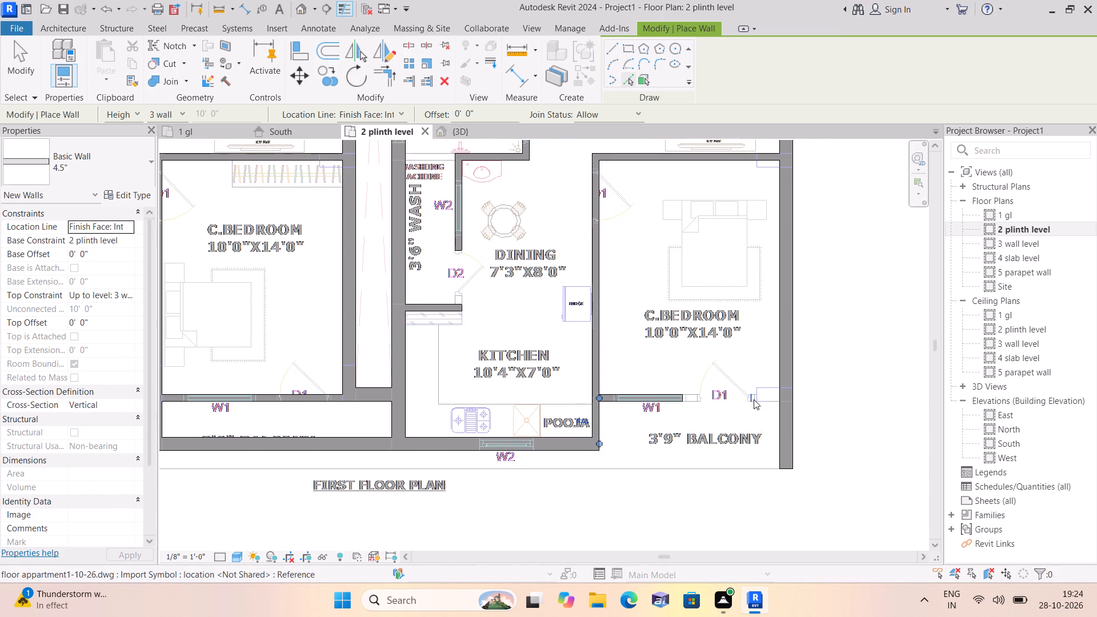
scroll(758, 399, "up", 3)
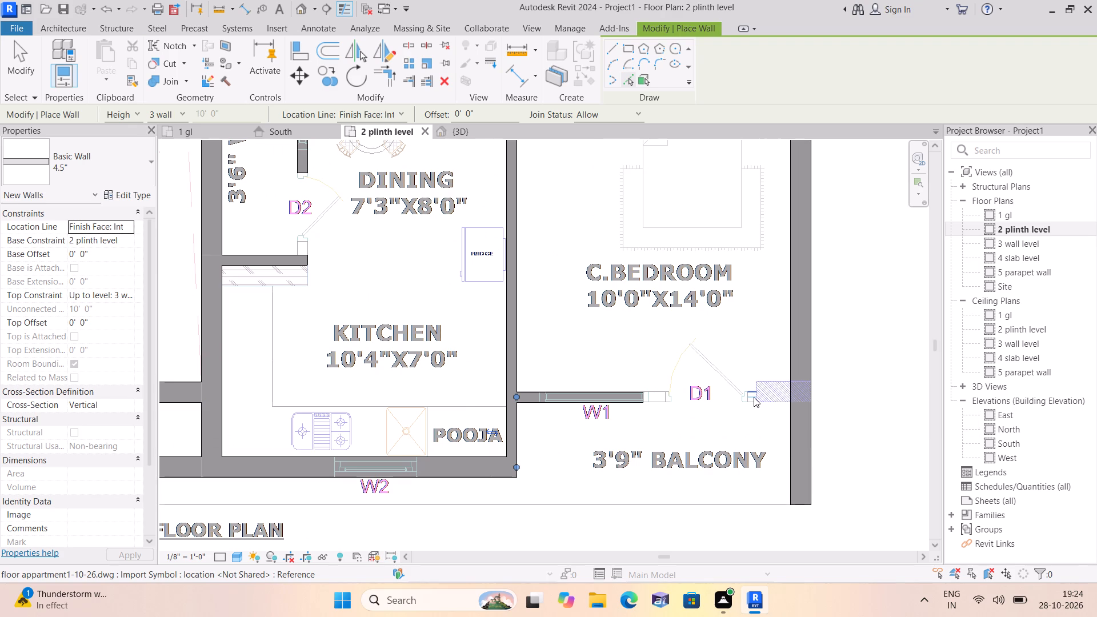
scroll(744, 396, "up", 4)
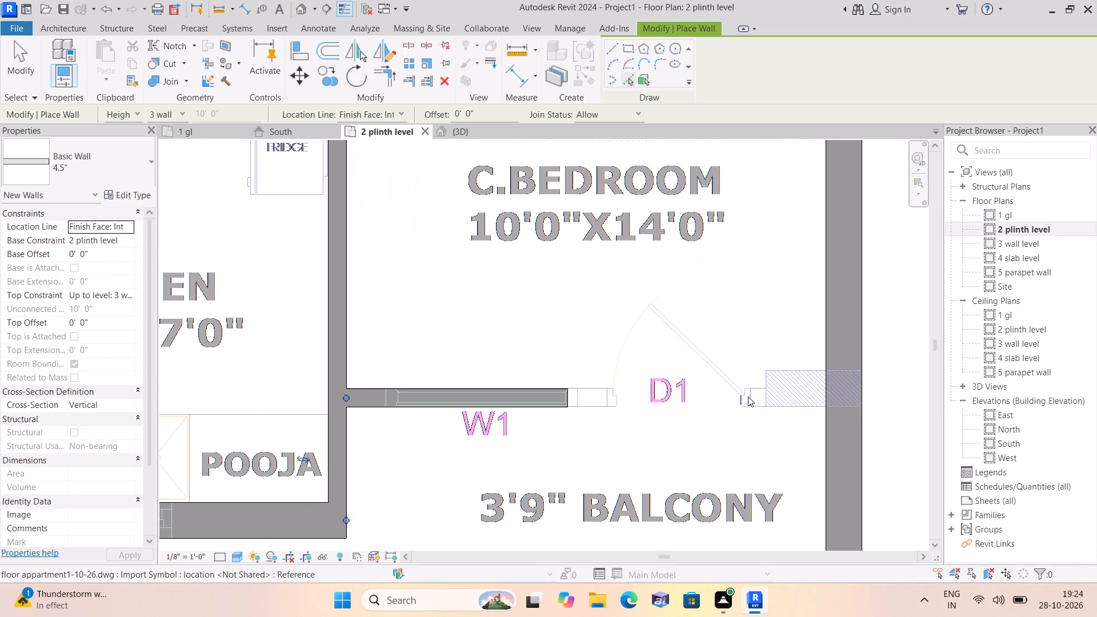
left_click(755, 403)
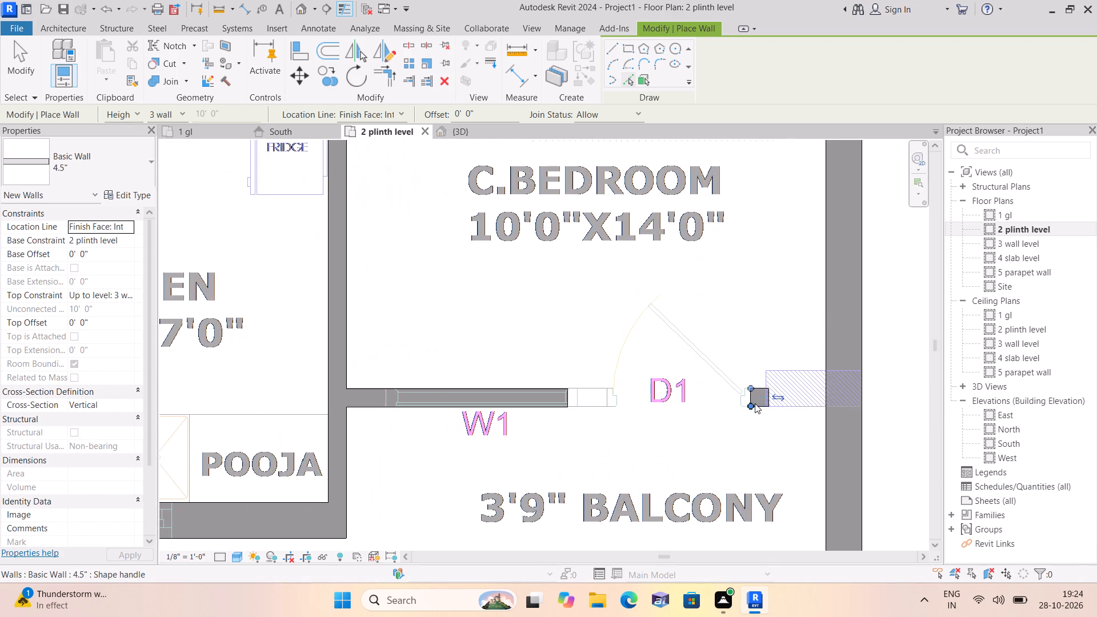
Trace the 4.5" wall closing the east end of the 7'0" wide corridor.
scroll(708, 346, "down", 3)
middle_click_drag(684, 281, 724, 518)
scroll(691, 358, "down", 1)
scroll(725, 523, "down", 2)
scroll(683, 260, "down", 2)
middle_click_drag(683, 260, 686, 531)
middle_click_drag(667, 298, 683, 490)
scroll(668, 330, "down", 1)
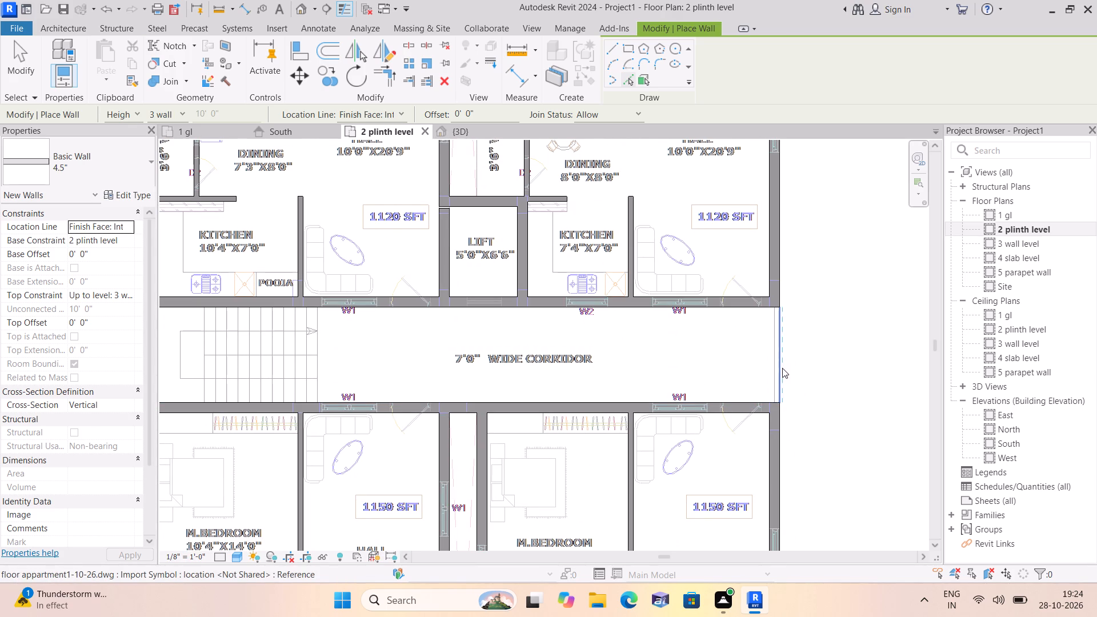
left_click(778, 360)
Trace the 4.5" wall between the northeast flat's C.Bedroom and Hall from the CAD line.
scroll(743, 375, "down", 3)
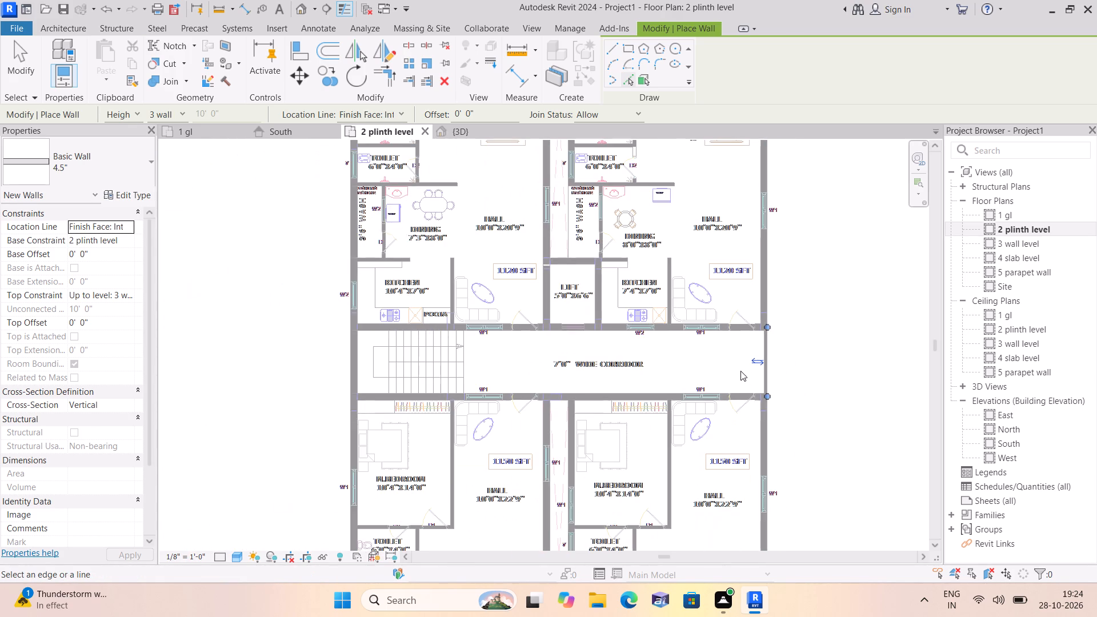
middle_click_drag(478, 233, 450, 281)
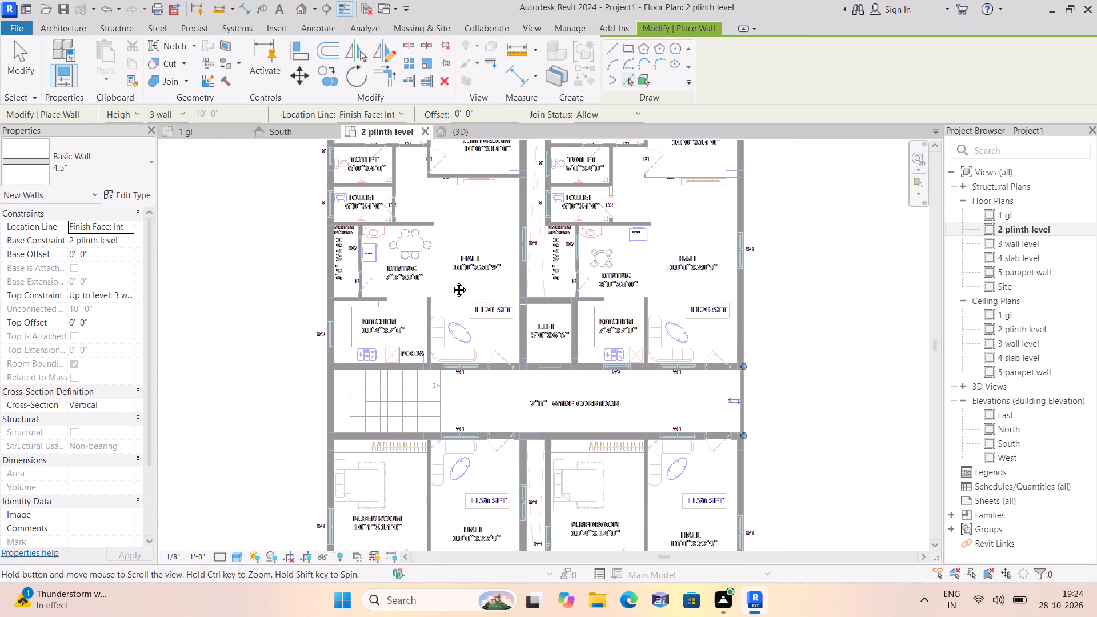
middle_click_drag(450, 281, 426, 327)
middle_click_drag(415, 256, 420, 339)
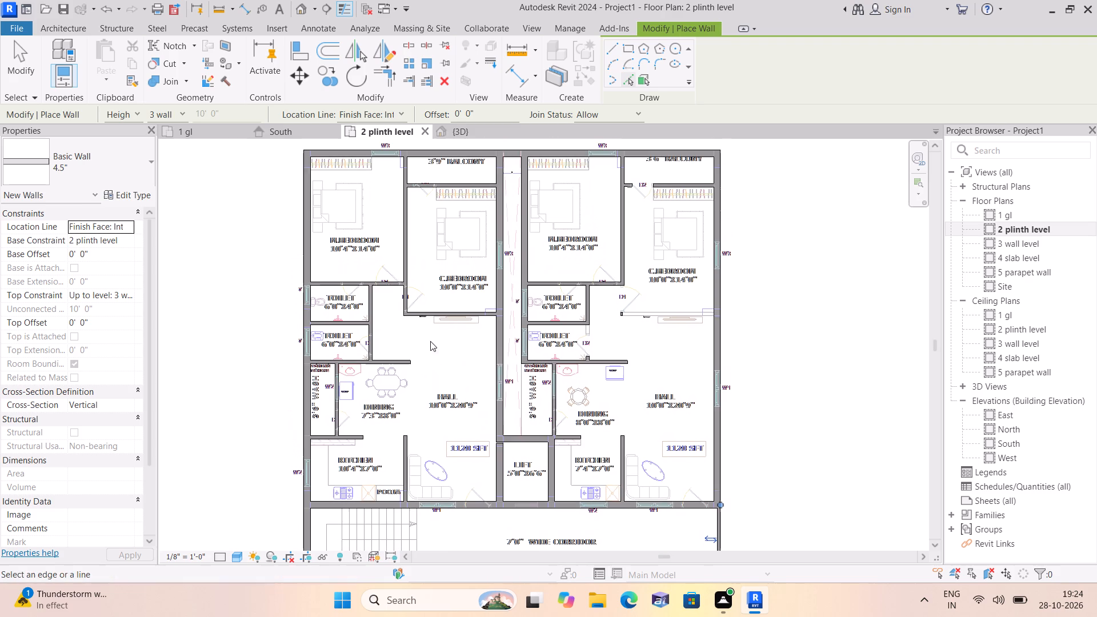
left_click(639, 313)
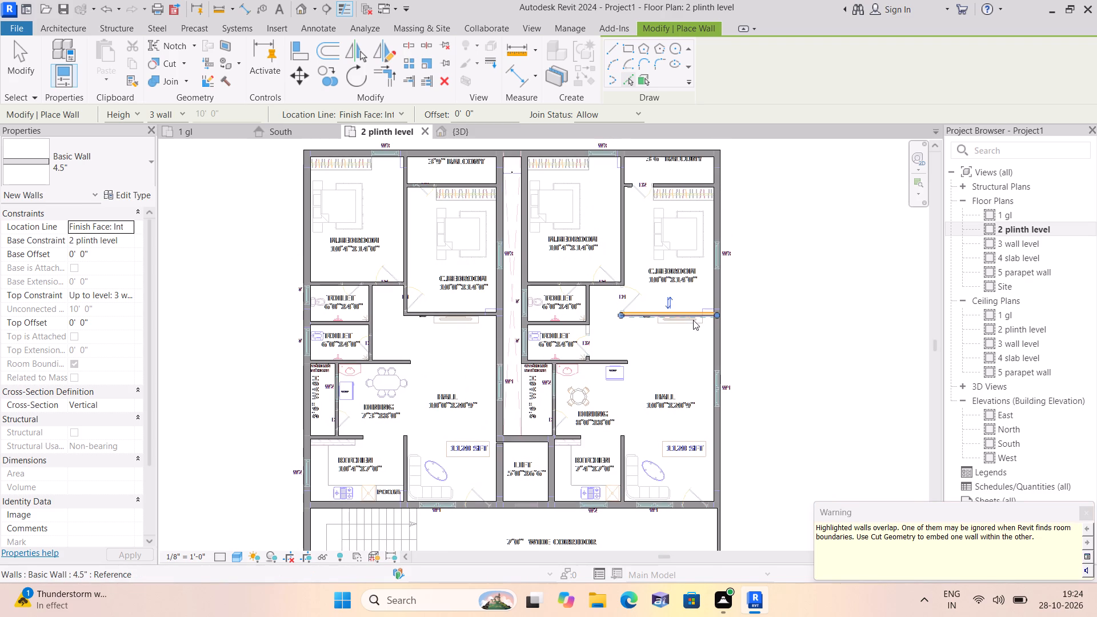
key("Escape")
scroll(693, 313, "up", 4)
key("Escape")
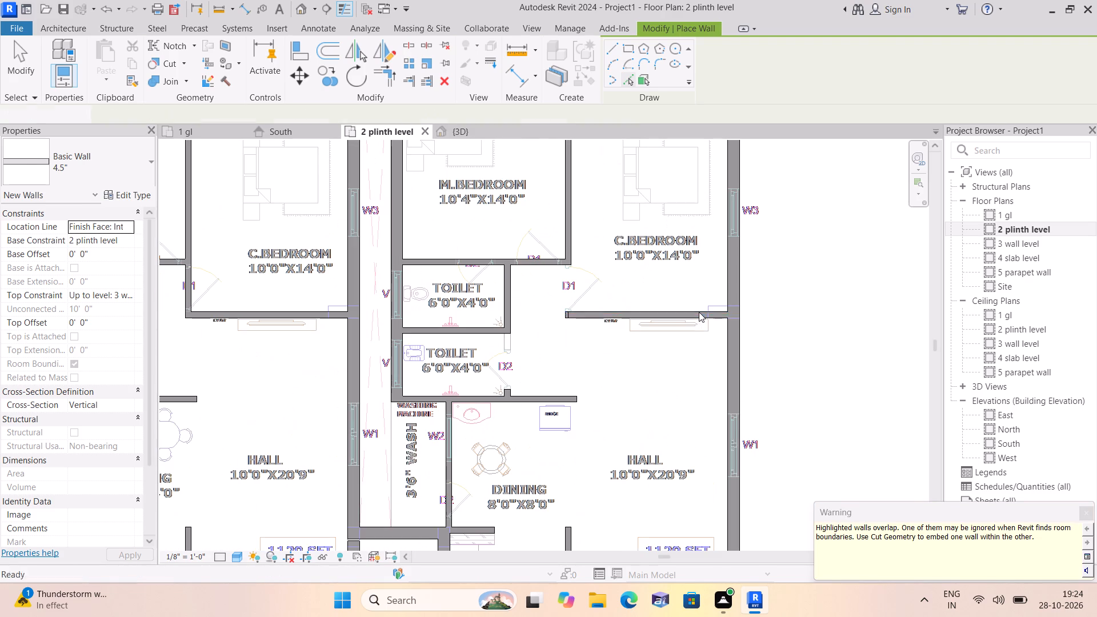
left_click(699, 312)
key("Escape")
scroll(642, 295, "down", 2)
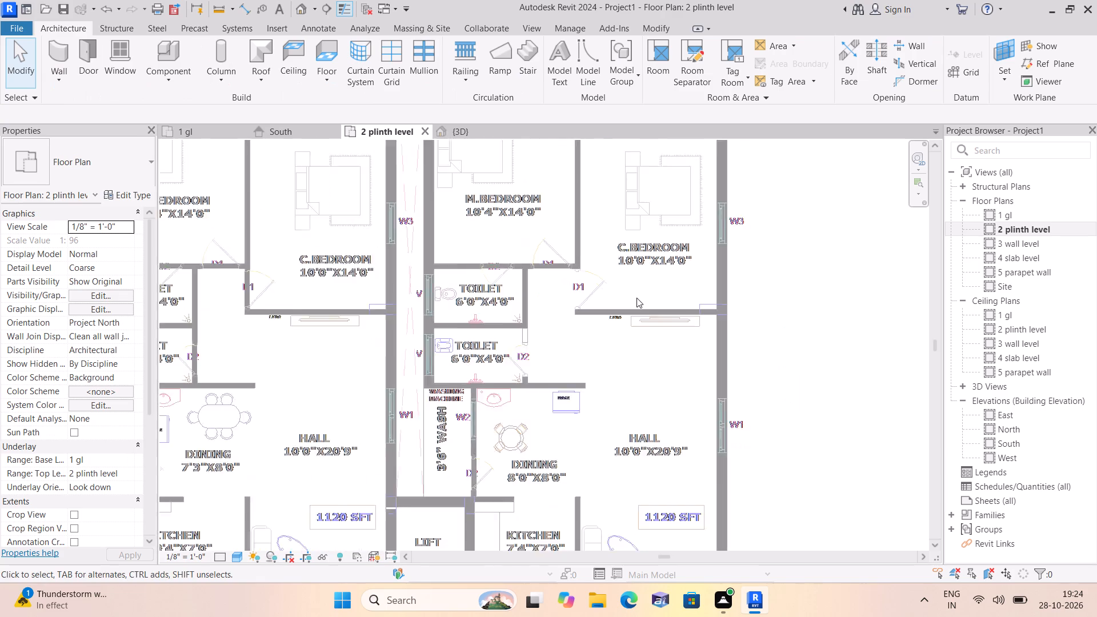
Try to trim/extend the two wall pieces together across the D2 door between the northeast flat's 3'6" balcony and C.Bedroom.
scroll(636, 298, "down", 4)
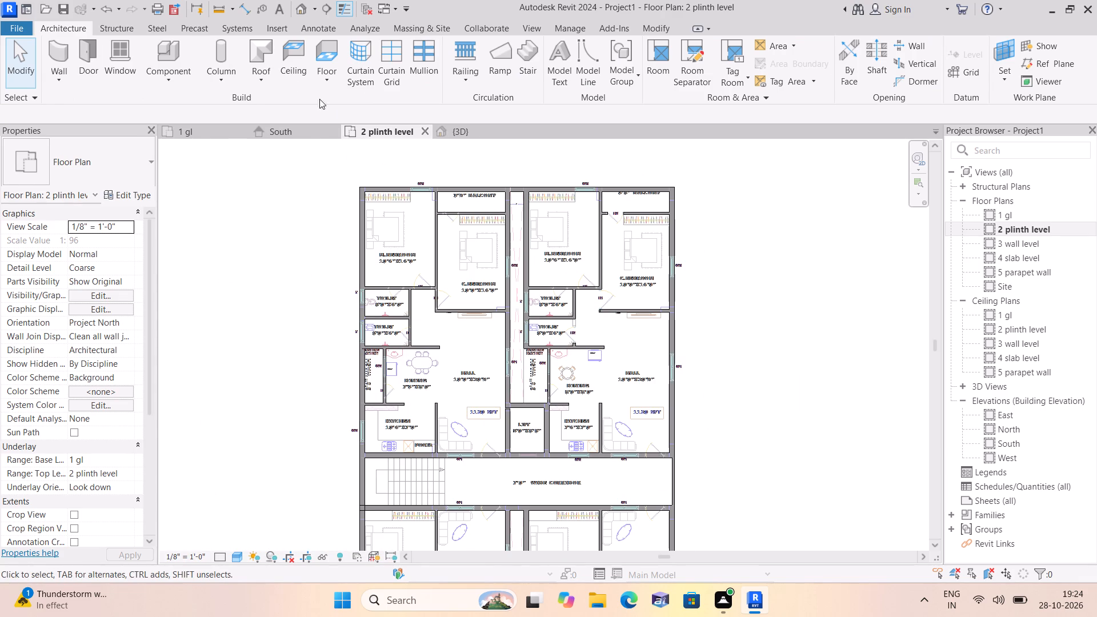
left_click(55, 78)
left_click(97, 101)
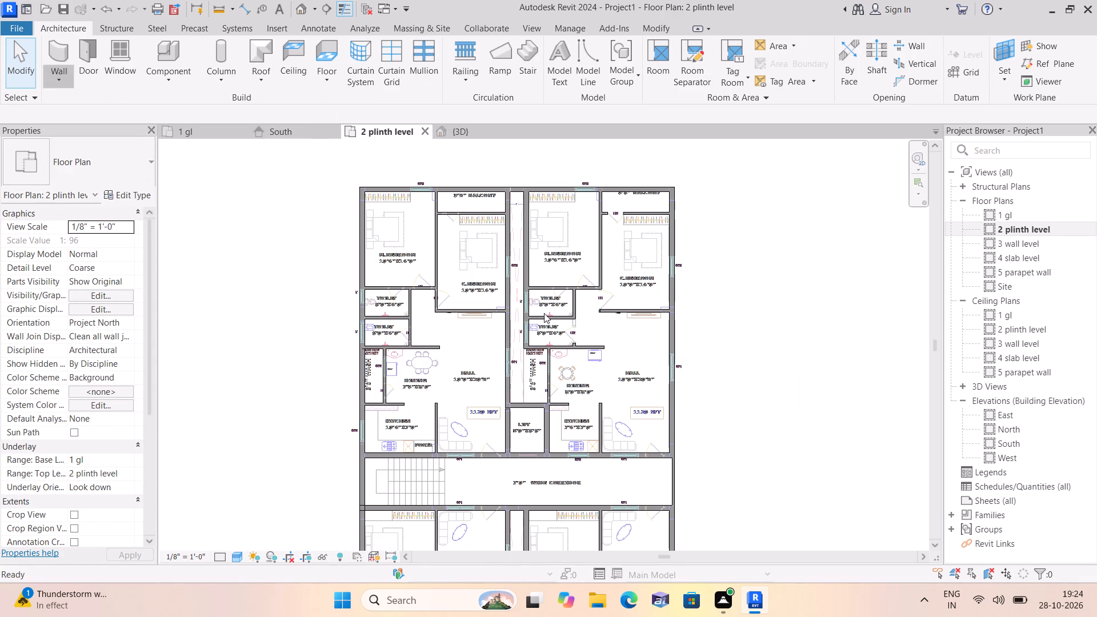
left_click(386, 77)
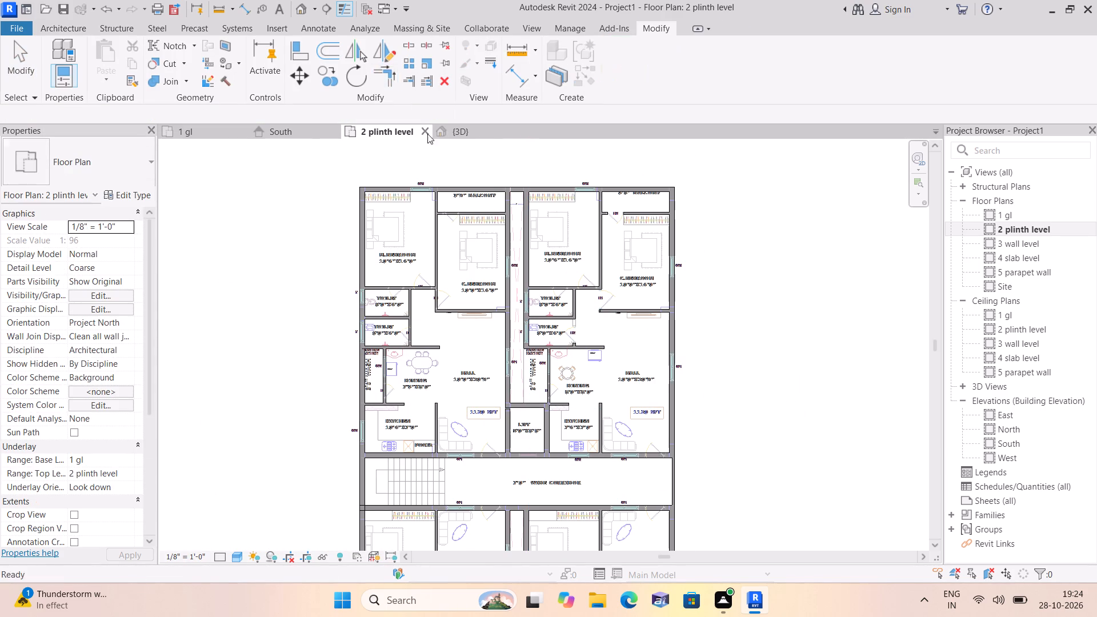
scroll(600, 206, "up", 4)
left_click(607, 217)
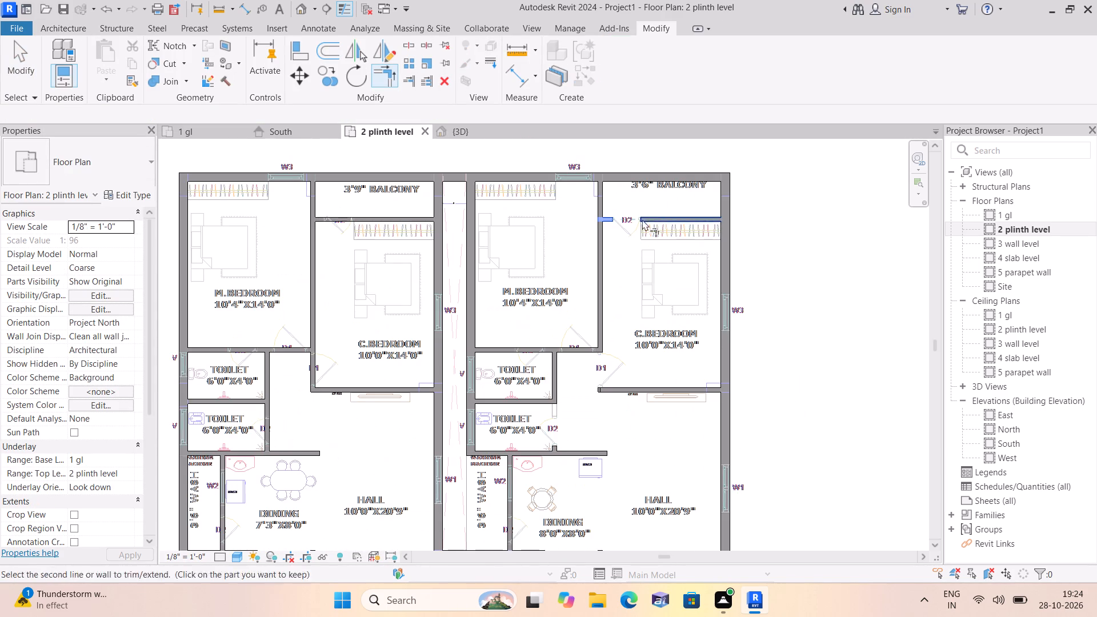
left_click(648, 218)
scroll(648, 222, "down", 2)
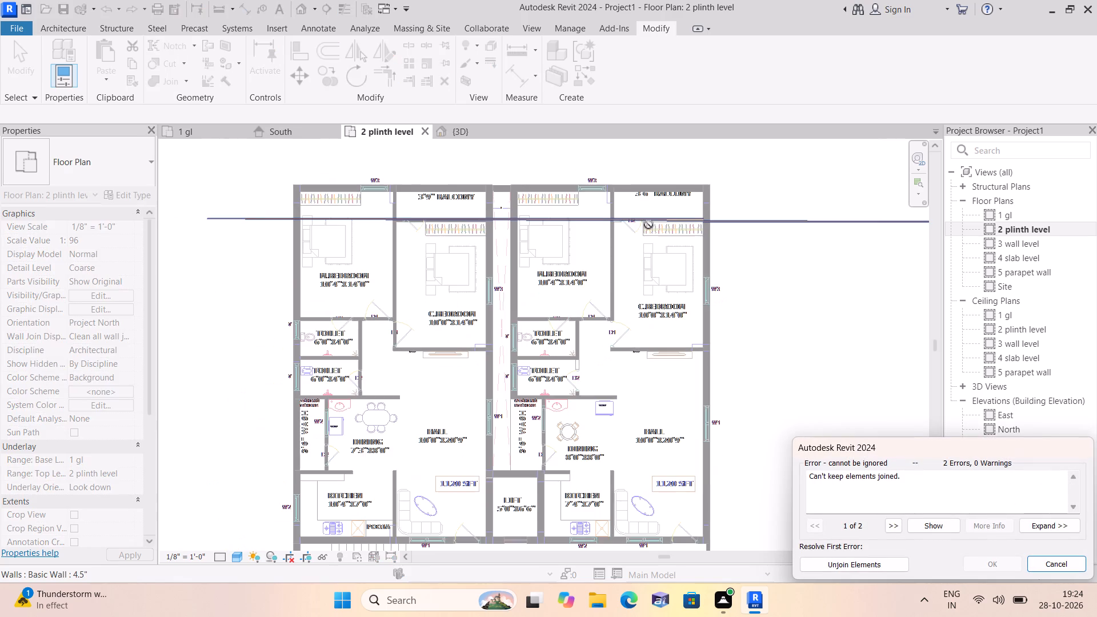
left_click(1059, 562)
Trim/extend the east wall pieces of the northeast flat's lower toilet together across the D2 door opening.
left_click(389, 67)
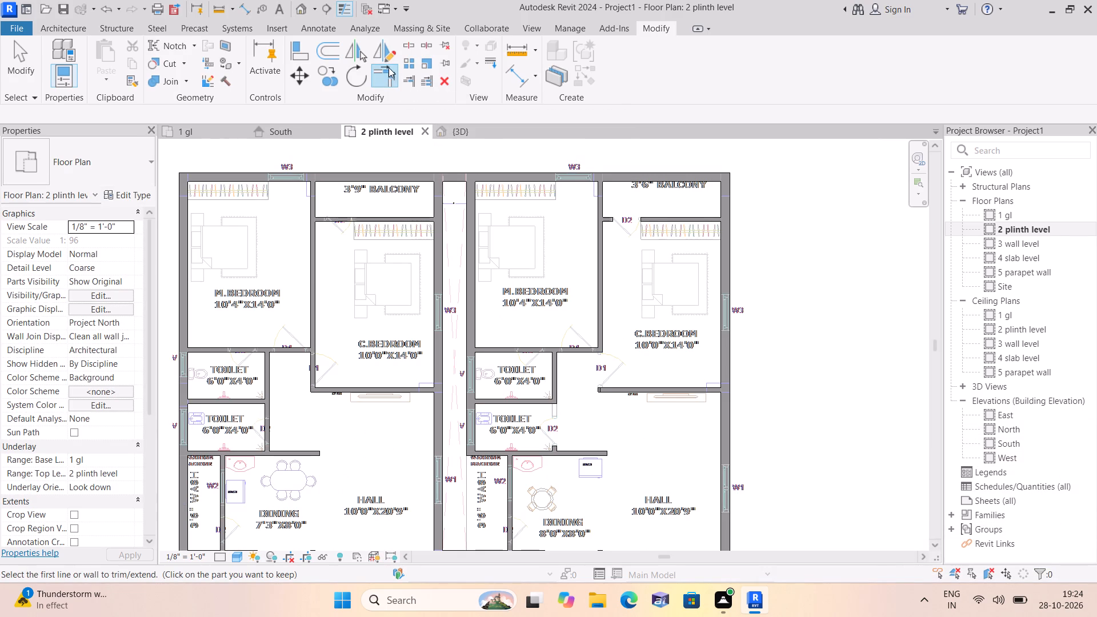
middle_click_drag(611, 402, 588, 338)
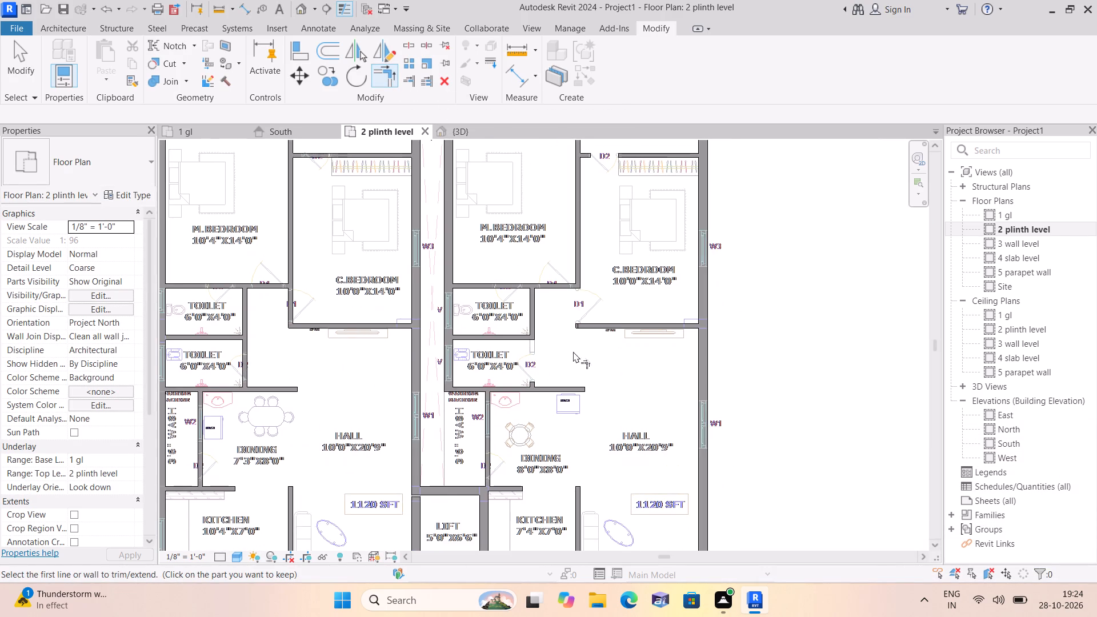
scroll(555, 348, "up", 1)
left_click(531, 335)
left_click(527, 388)
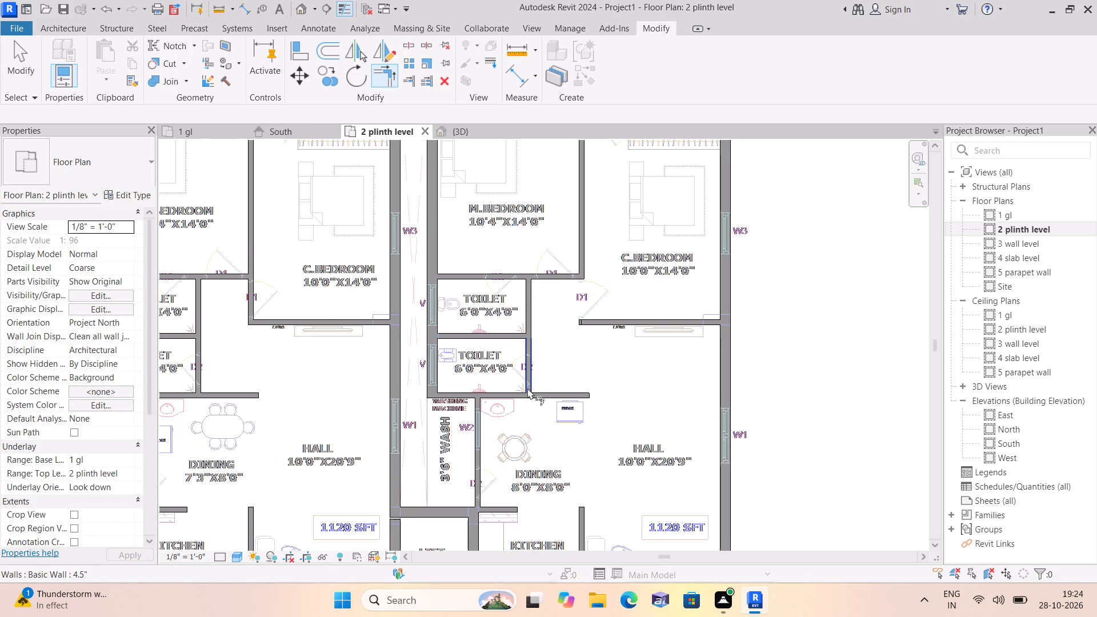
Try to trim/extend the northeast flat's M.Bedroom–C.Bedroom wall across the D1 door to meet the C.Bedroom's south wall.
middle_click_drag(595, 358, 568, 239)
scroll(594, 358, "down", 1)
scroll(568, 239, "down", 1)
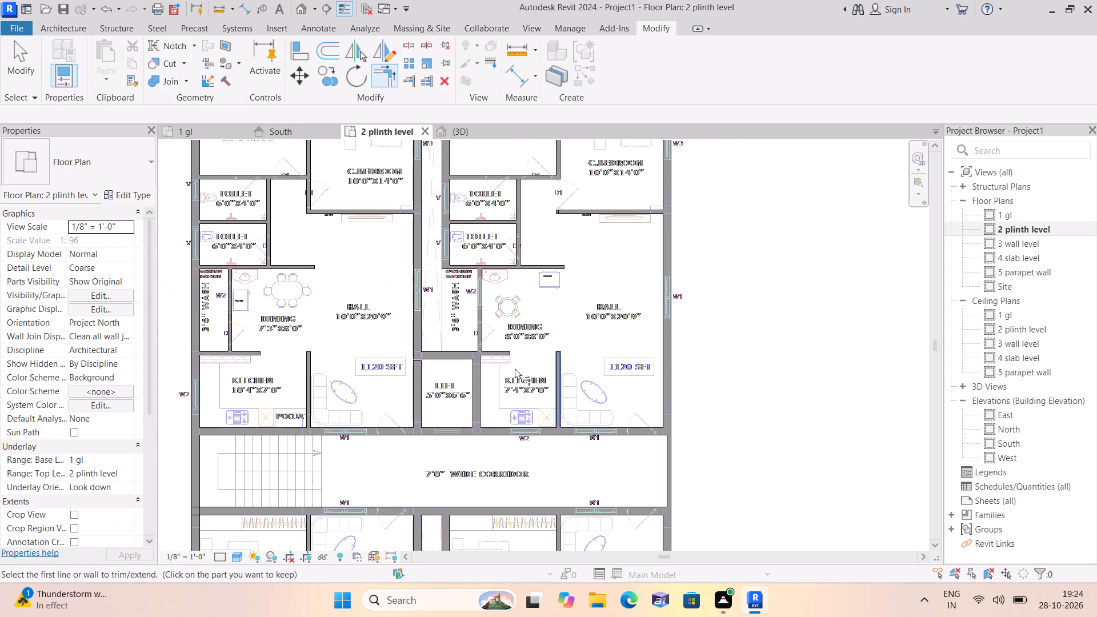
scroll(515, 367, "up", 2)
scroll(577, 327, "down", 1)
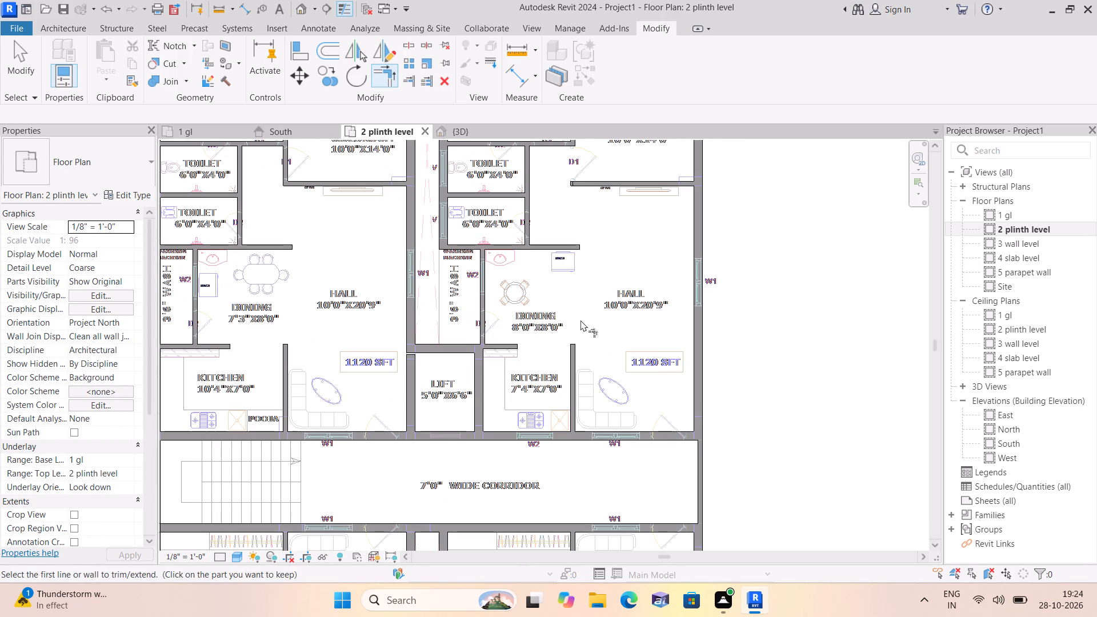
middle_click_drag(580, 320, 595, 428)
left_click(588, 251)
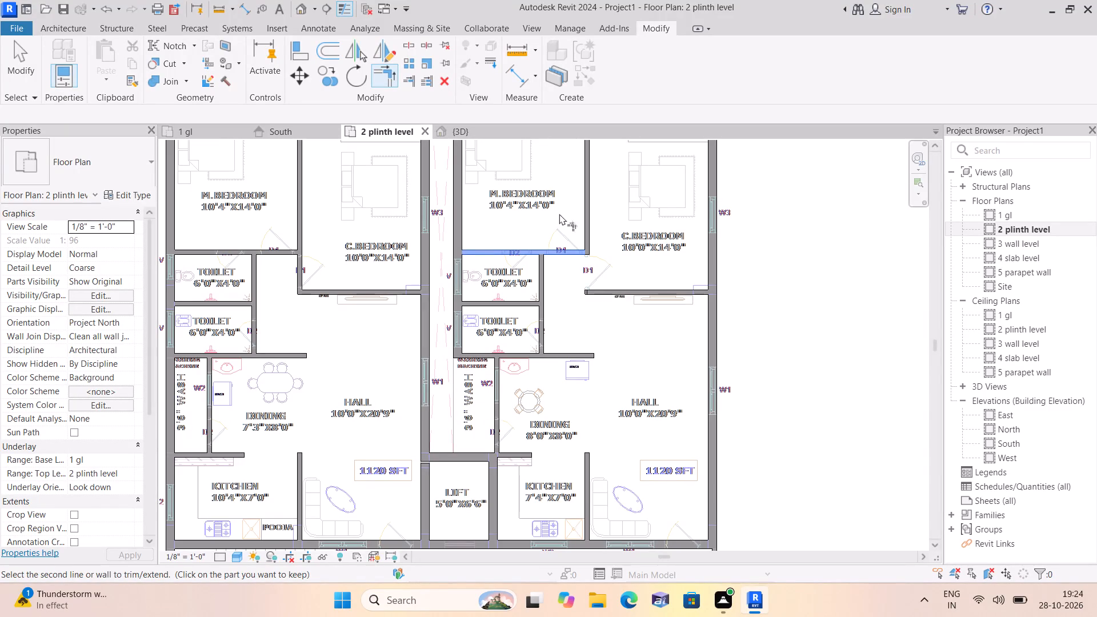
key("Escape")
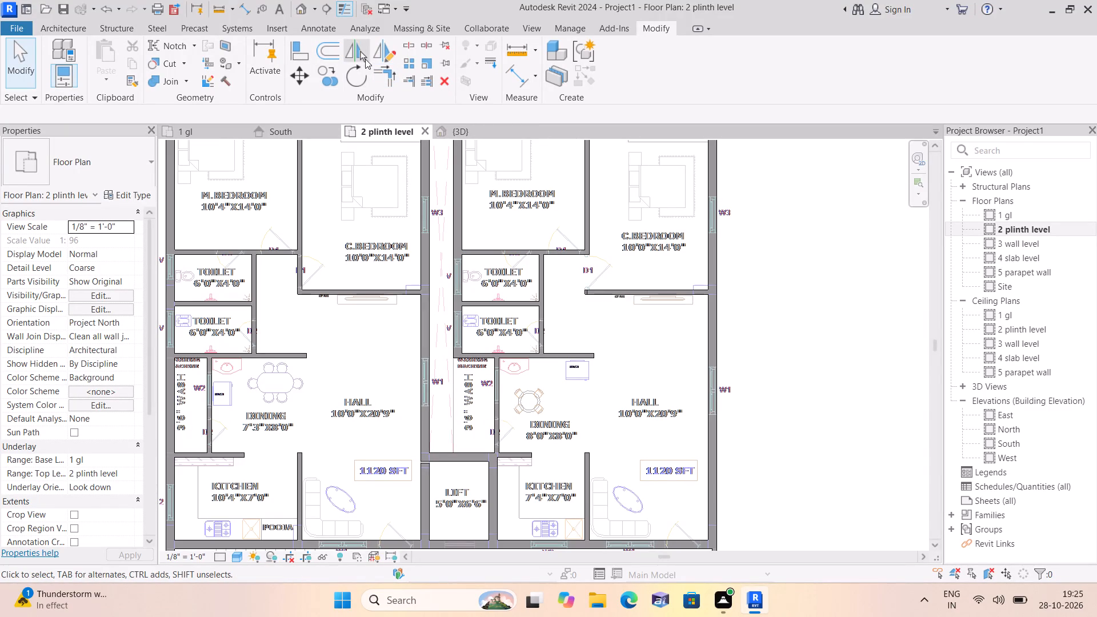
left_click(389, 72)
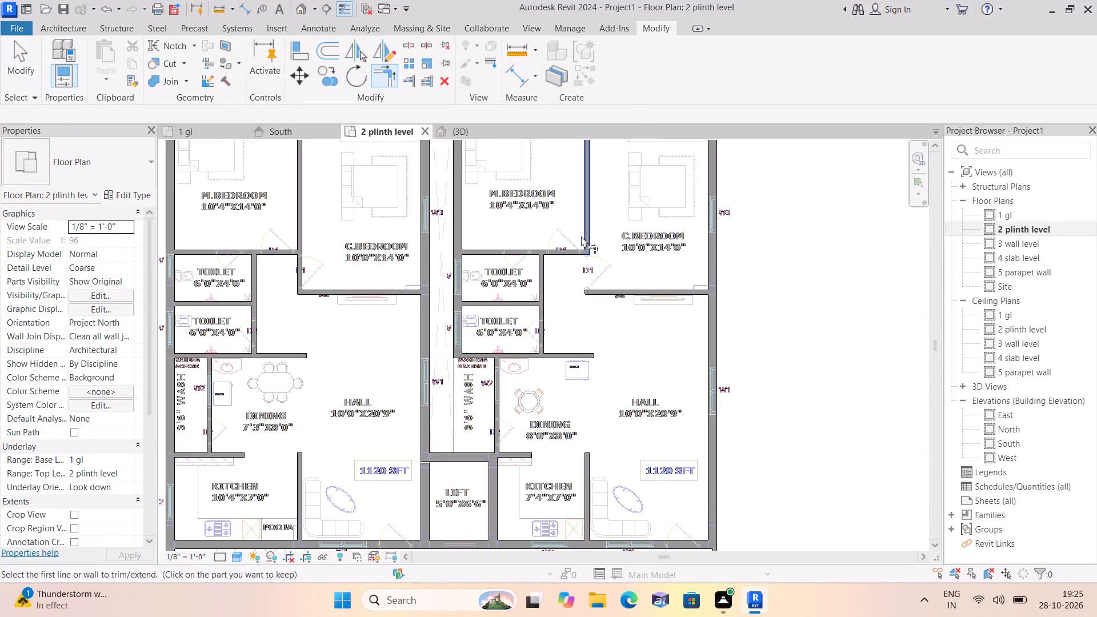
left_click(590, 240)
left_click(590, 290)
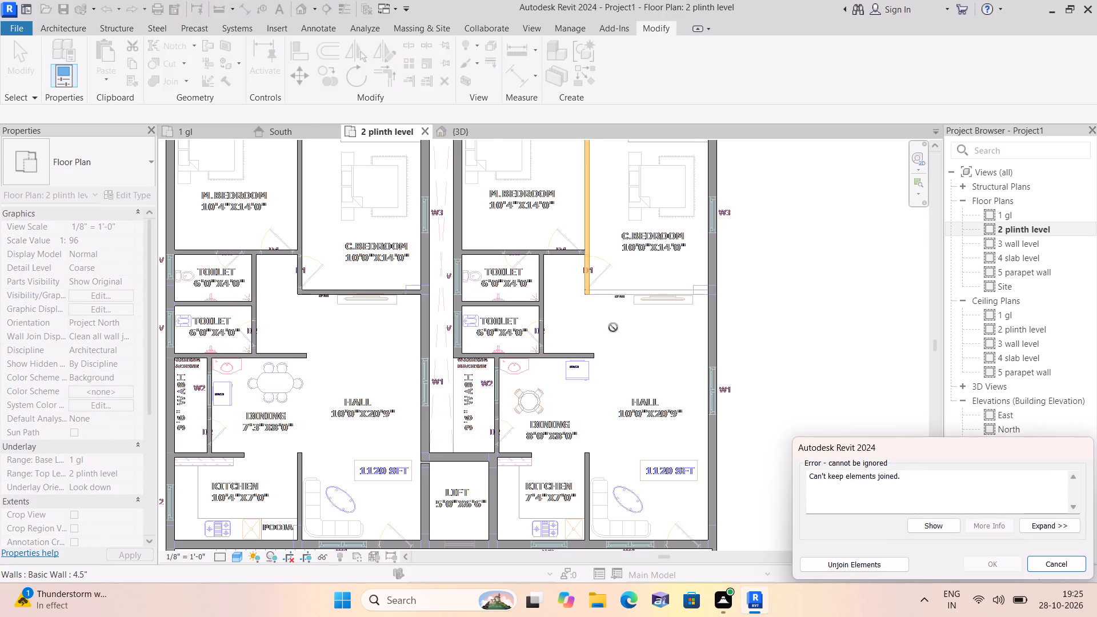
Inspect the northeast flat's walls from the 3'6" balcony to the 7'0" wide corridor, and cancel the pending trim.
scroll(621, 337, "down", 4)
middle_click_drag(646, 326, 632, 359)
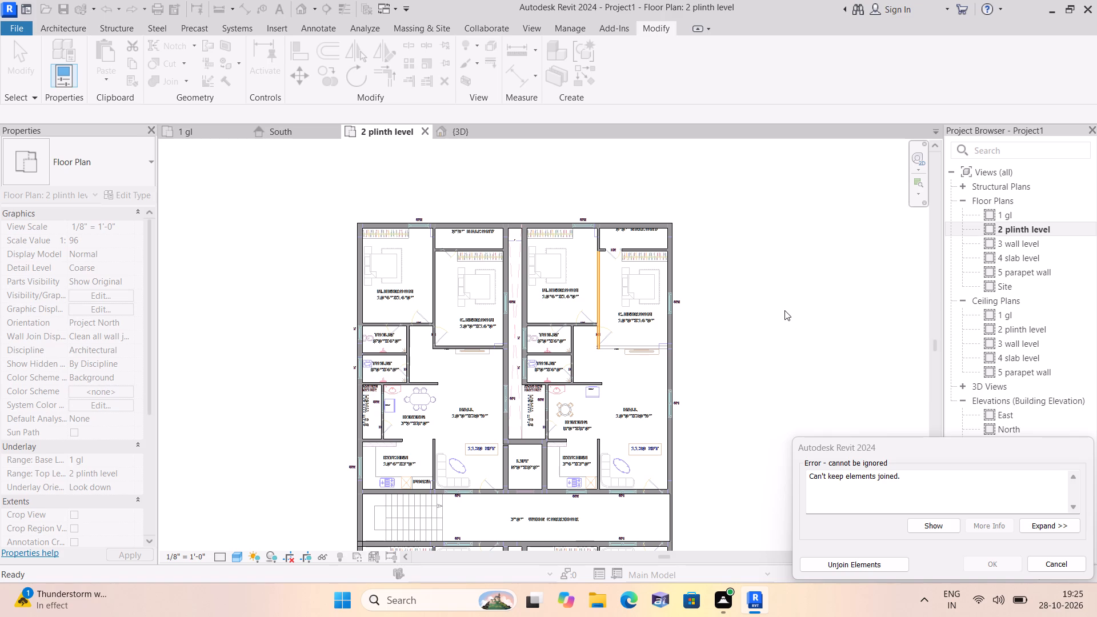
key("Escape")
scroll(640, 305, "up", 2)
scroll(609, 356, "up", 1)
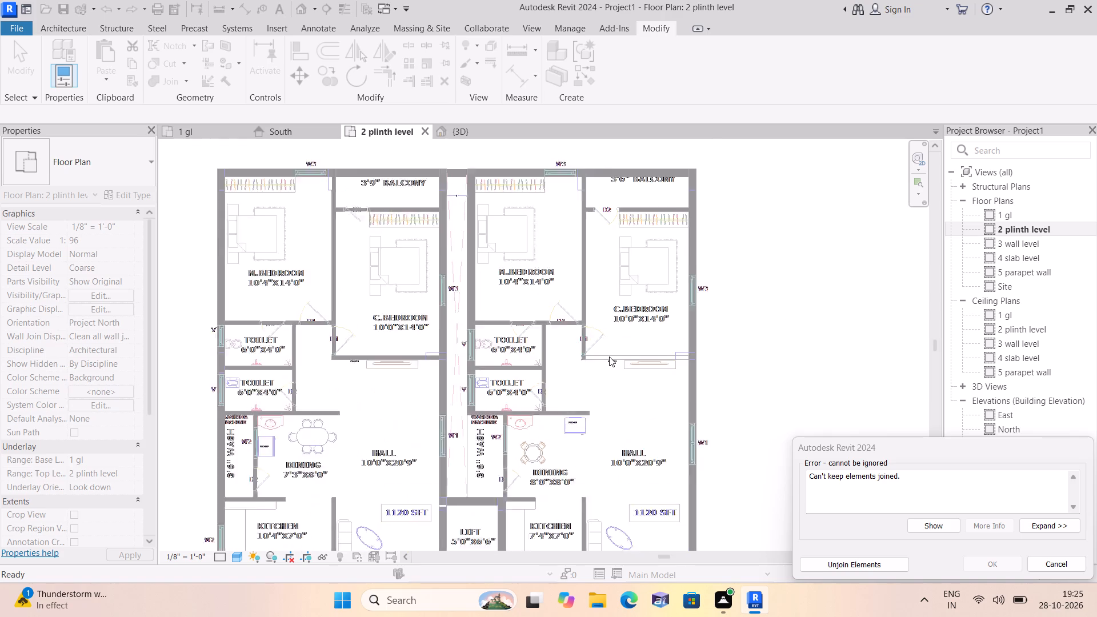
scroll(609, 356, "up", 1)
middle_click_drag(610, 294, 546, 402)
scroll(531, 290, "up", 3)
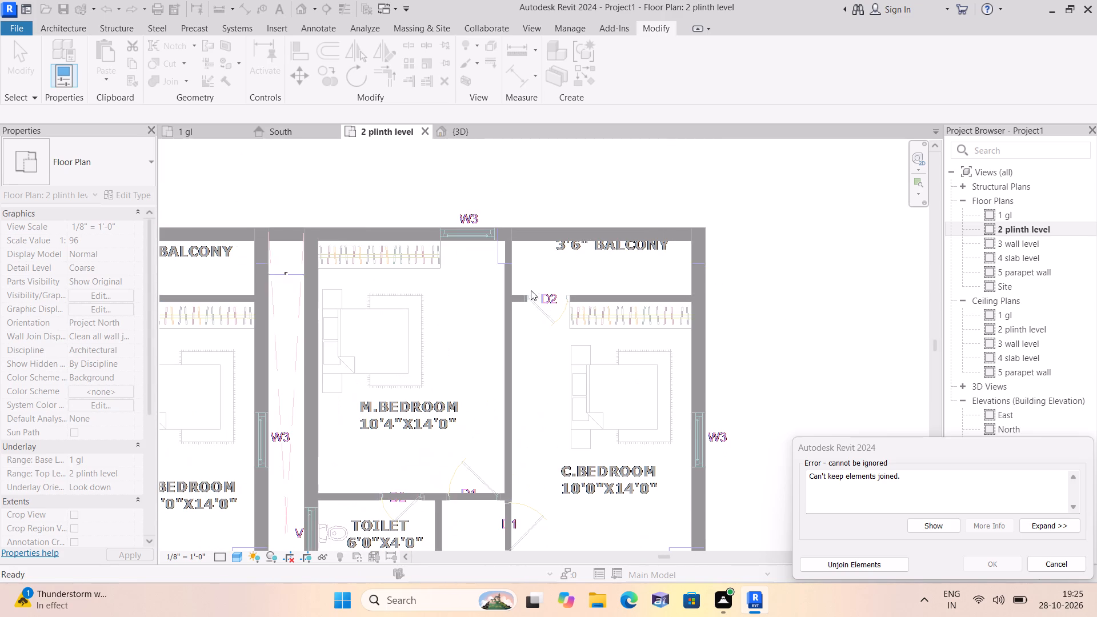
scroll(528, 301, "up", 4)
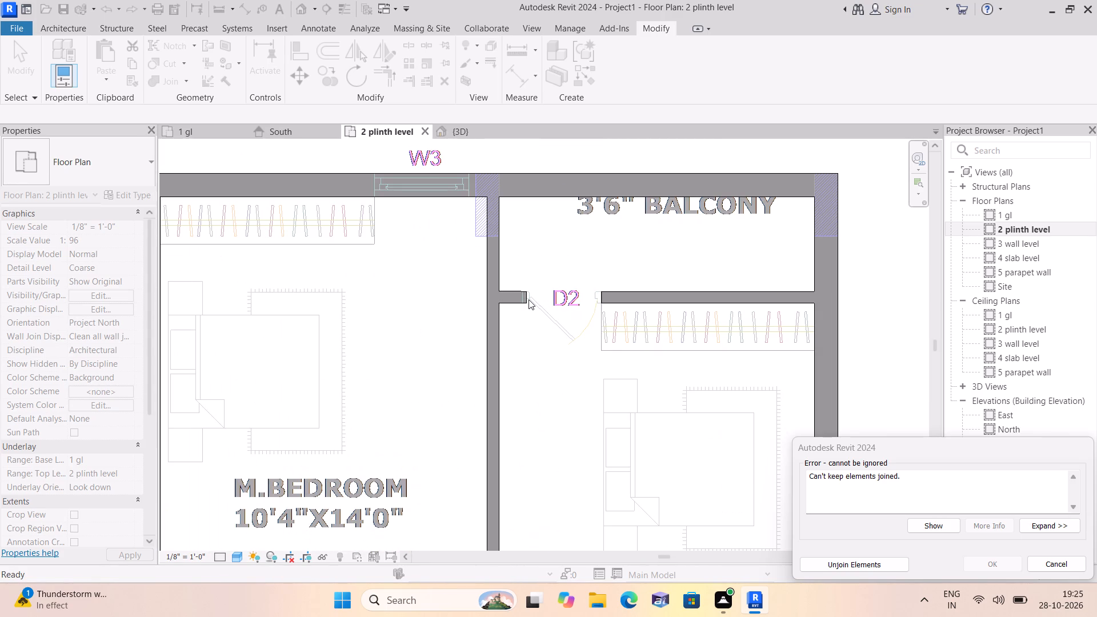
scroll(621, 324, "down", 2)
scroll(616, 372, "down", 1)
middle_click_drag(612, 371, 569, 207)
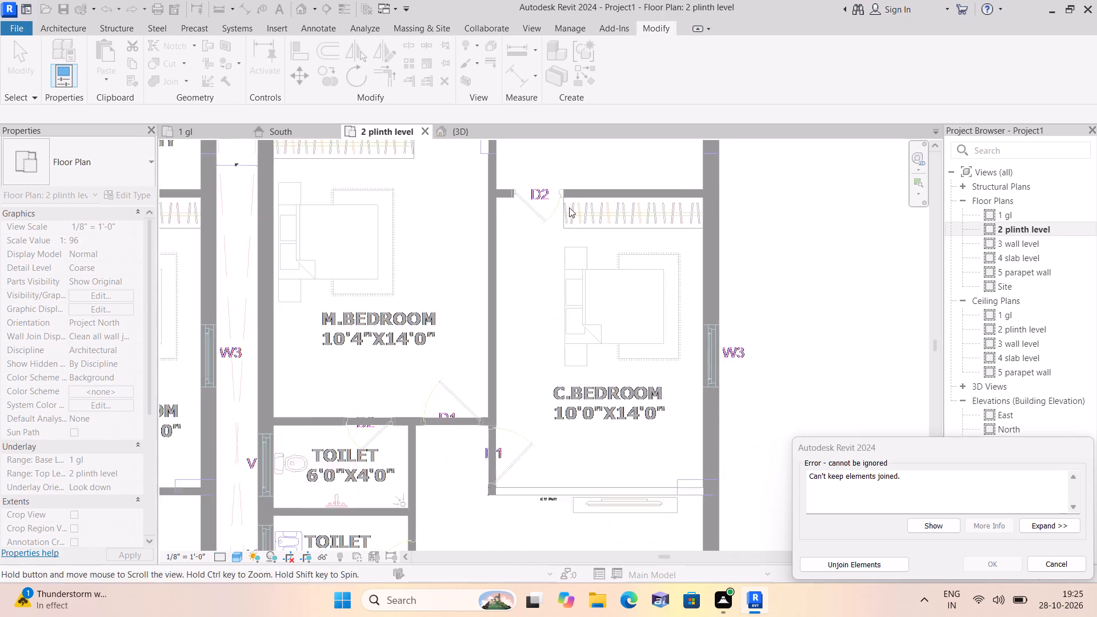
middle_click_drag(569, 207, 569, 212)
scroll(569, 207, "down", 1)
middle_click_drag(575, 415, 590, 223)
middle_click_drag(603, 364, 596, 358)
scroll(603, 364, "down", 1)
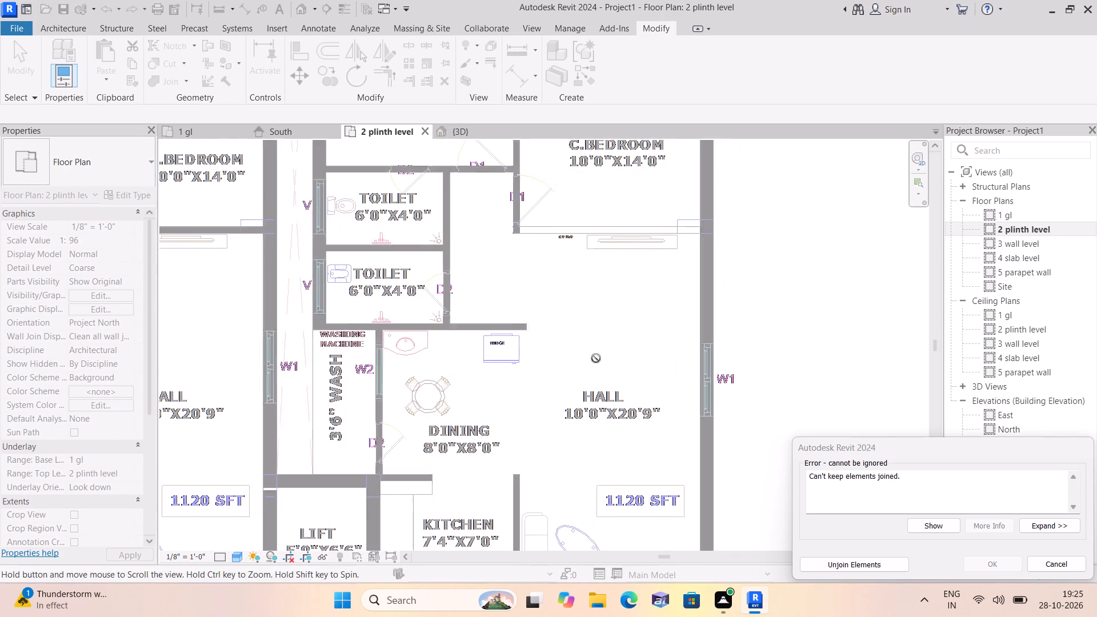
middle_click_drag(596, 358, 566, 201)
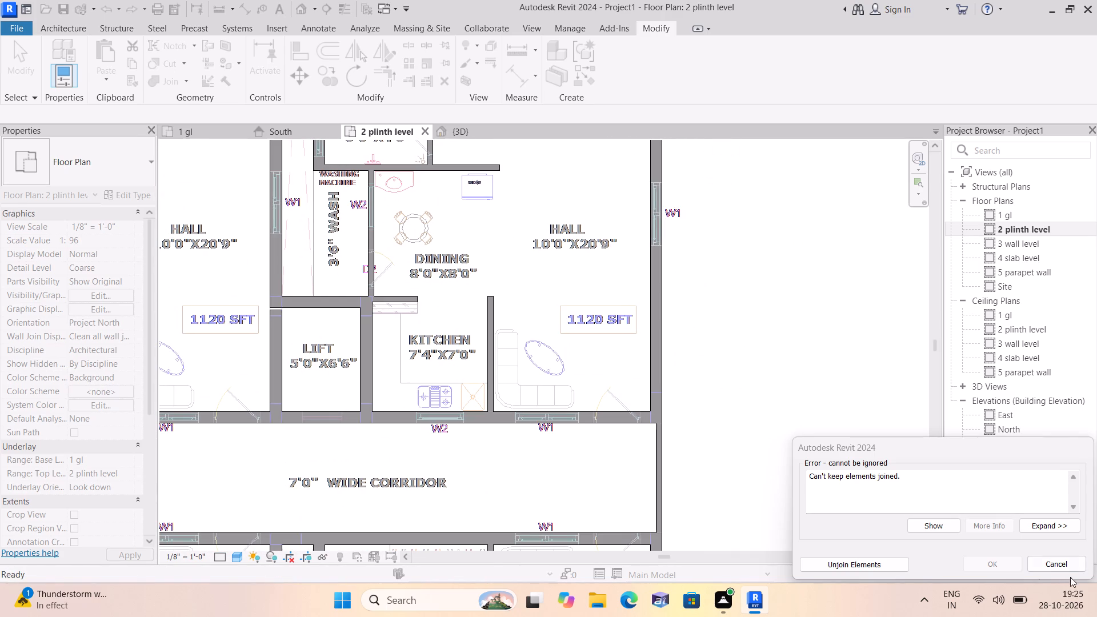
left_click(1041, 560)
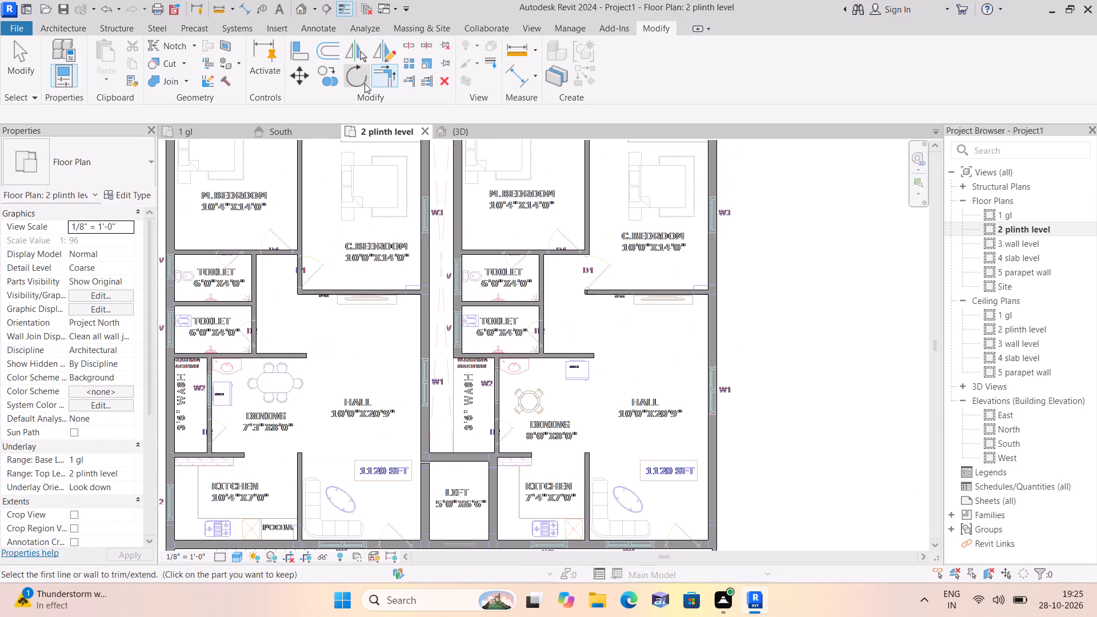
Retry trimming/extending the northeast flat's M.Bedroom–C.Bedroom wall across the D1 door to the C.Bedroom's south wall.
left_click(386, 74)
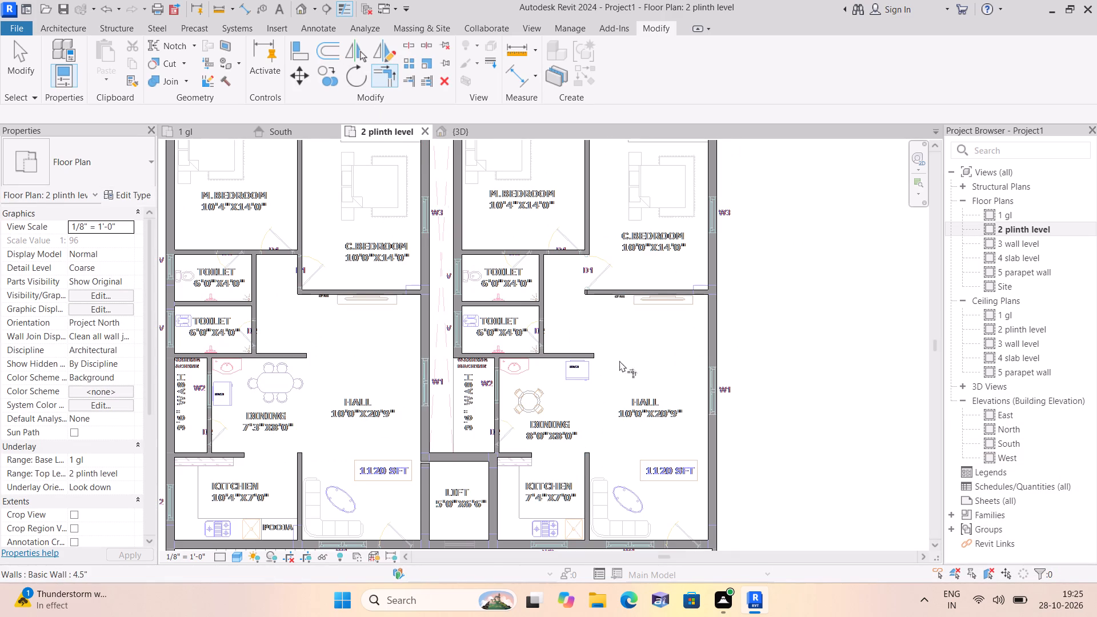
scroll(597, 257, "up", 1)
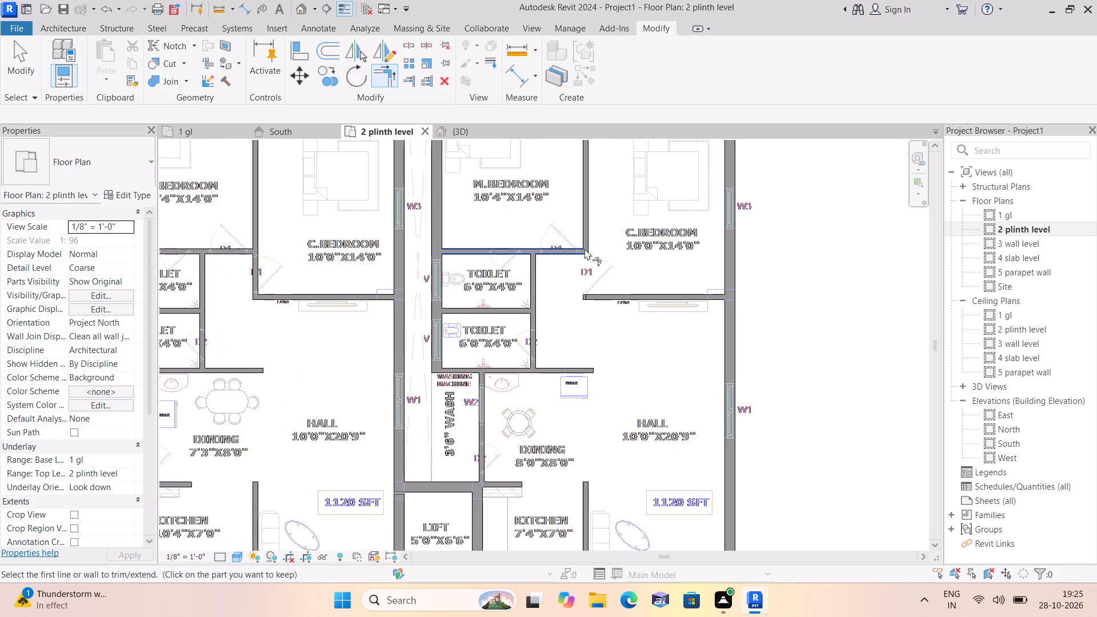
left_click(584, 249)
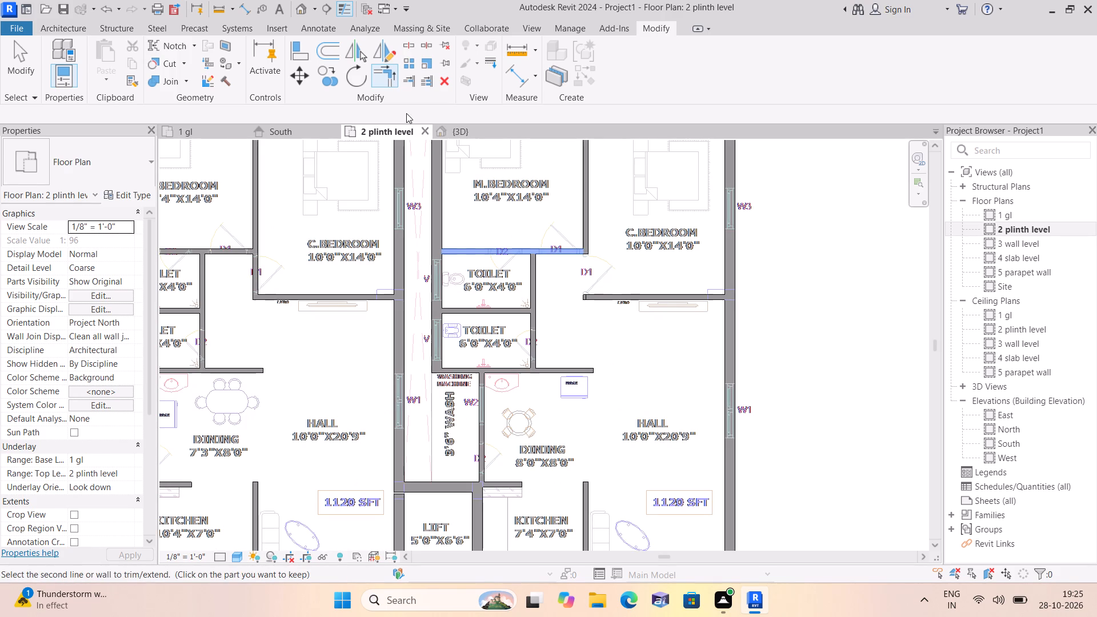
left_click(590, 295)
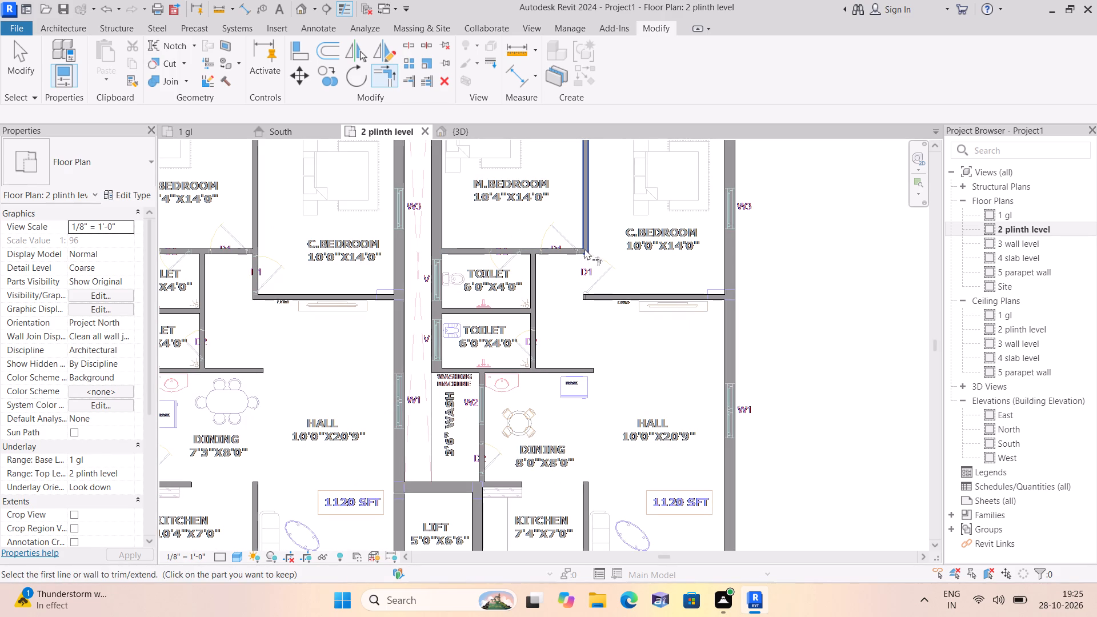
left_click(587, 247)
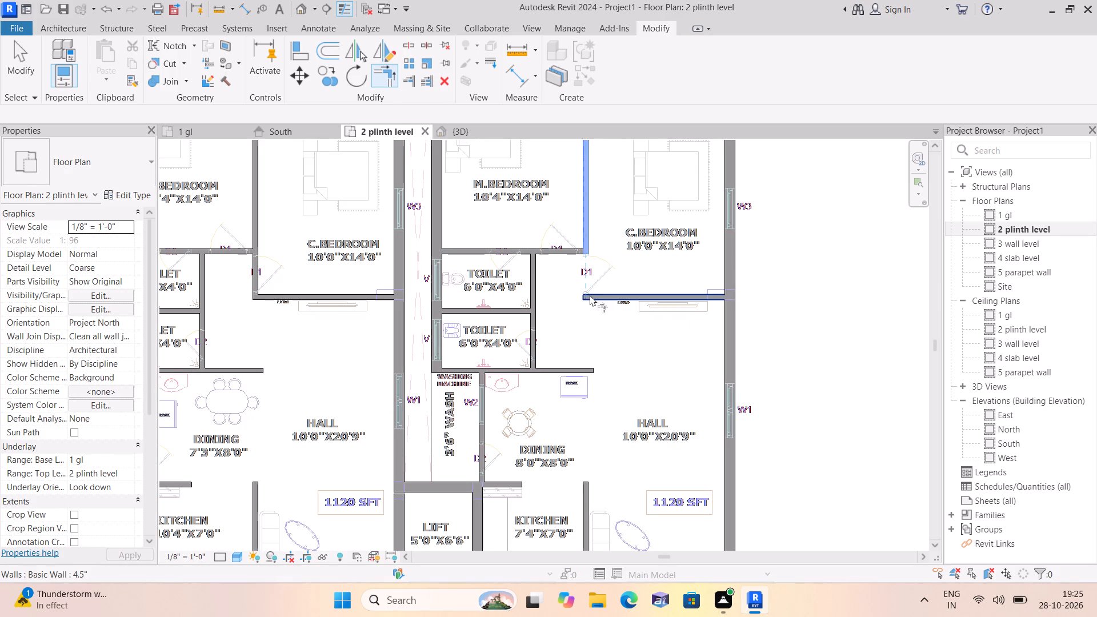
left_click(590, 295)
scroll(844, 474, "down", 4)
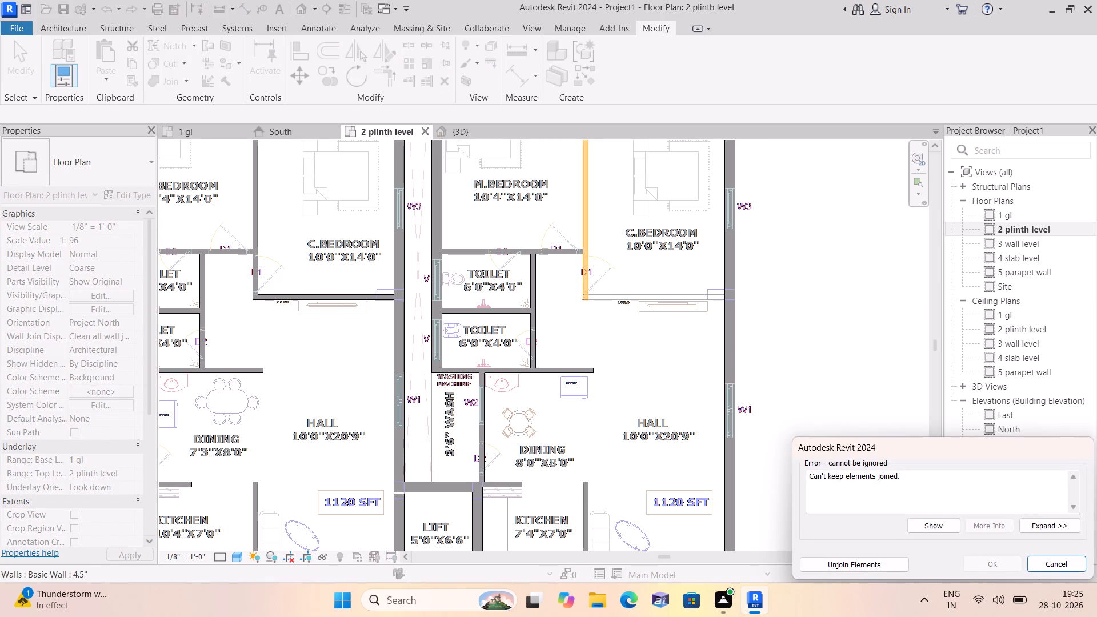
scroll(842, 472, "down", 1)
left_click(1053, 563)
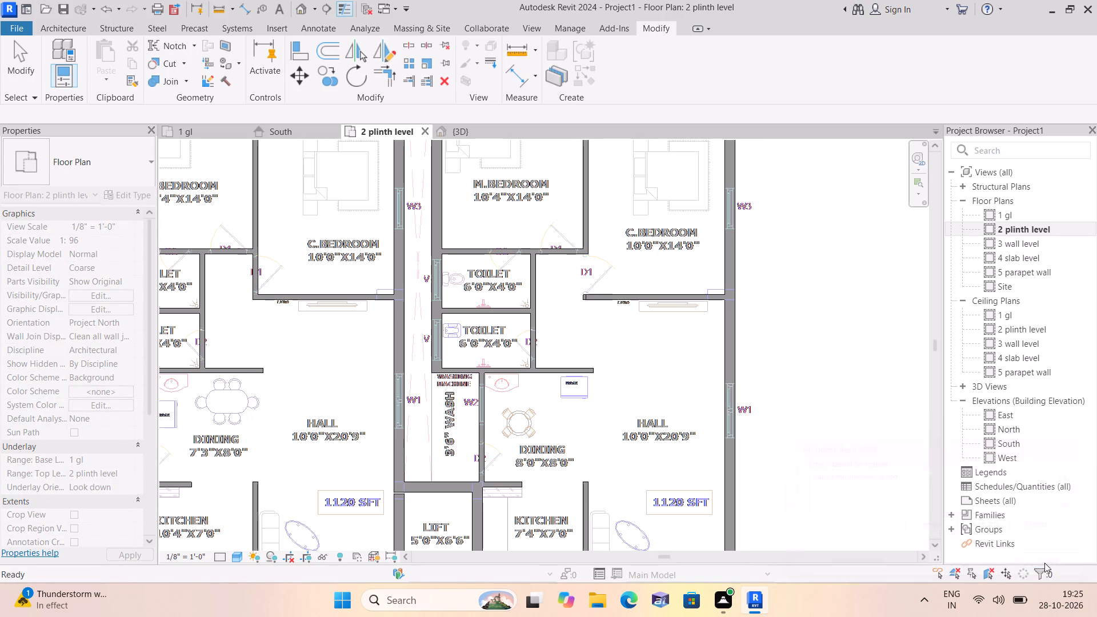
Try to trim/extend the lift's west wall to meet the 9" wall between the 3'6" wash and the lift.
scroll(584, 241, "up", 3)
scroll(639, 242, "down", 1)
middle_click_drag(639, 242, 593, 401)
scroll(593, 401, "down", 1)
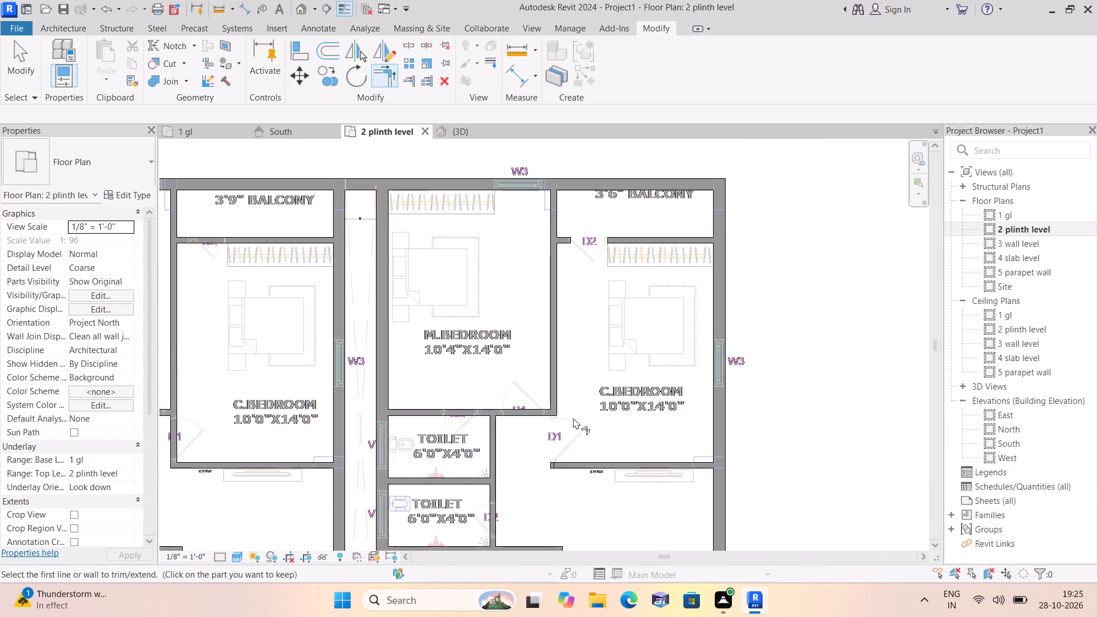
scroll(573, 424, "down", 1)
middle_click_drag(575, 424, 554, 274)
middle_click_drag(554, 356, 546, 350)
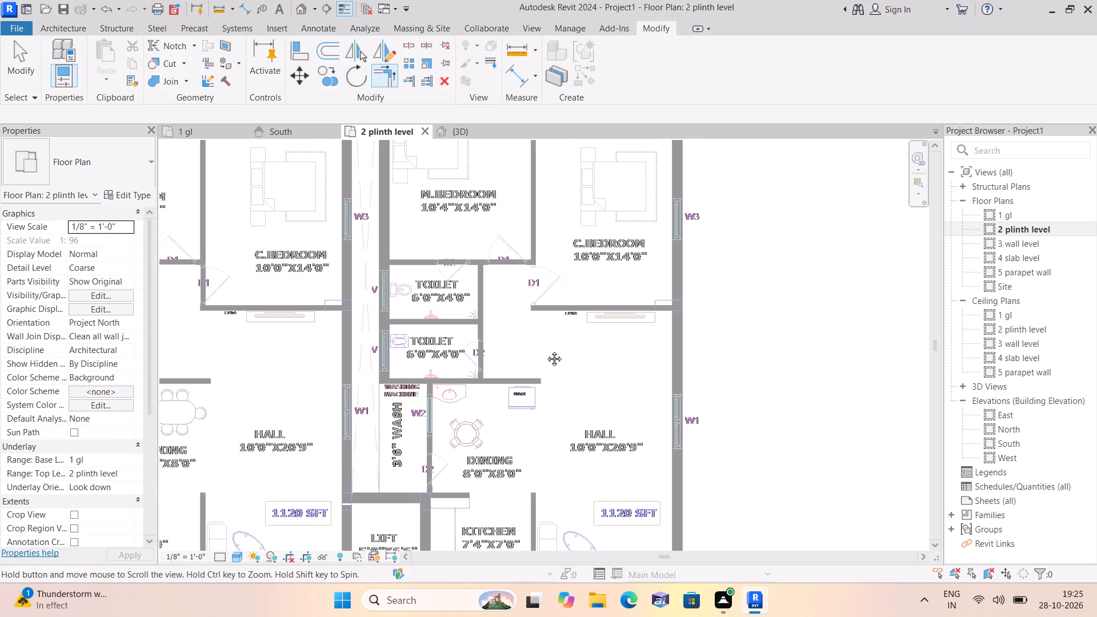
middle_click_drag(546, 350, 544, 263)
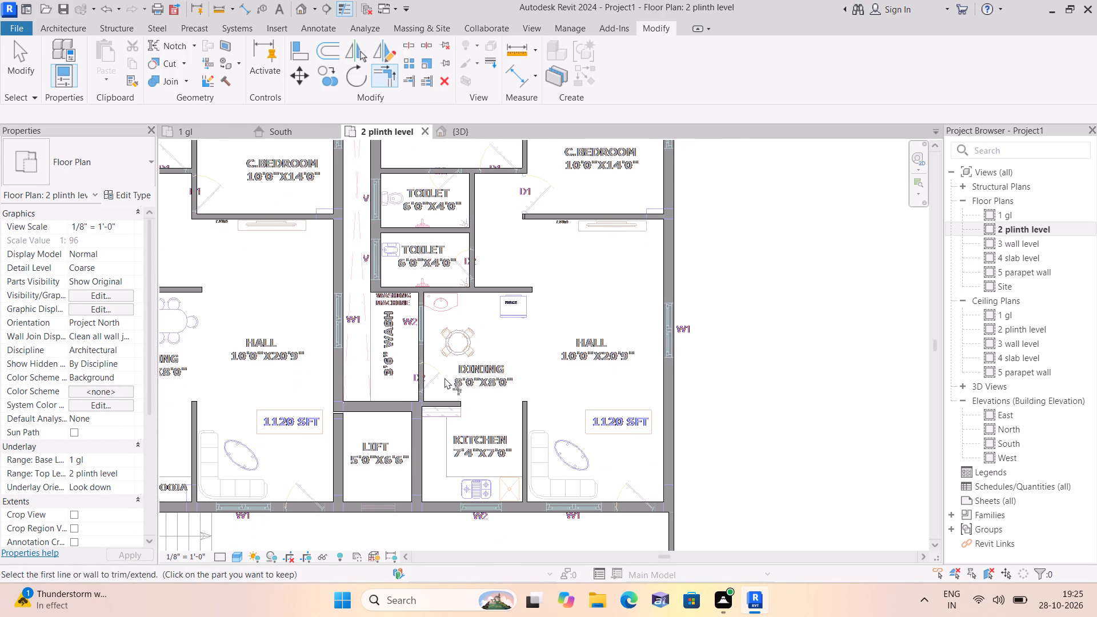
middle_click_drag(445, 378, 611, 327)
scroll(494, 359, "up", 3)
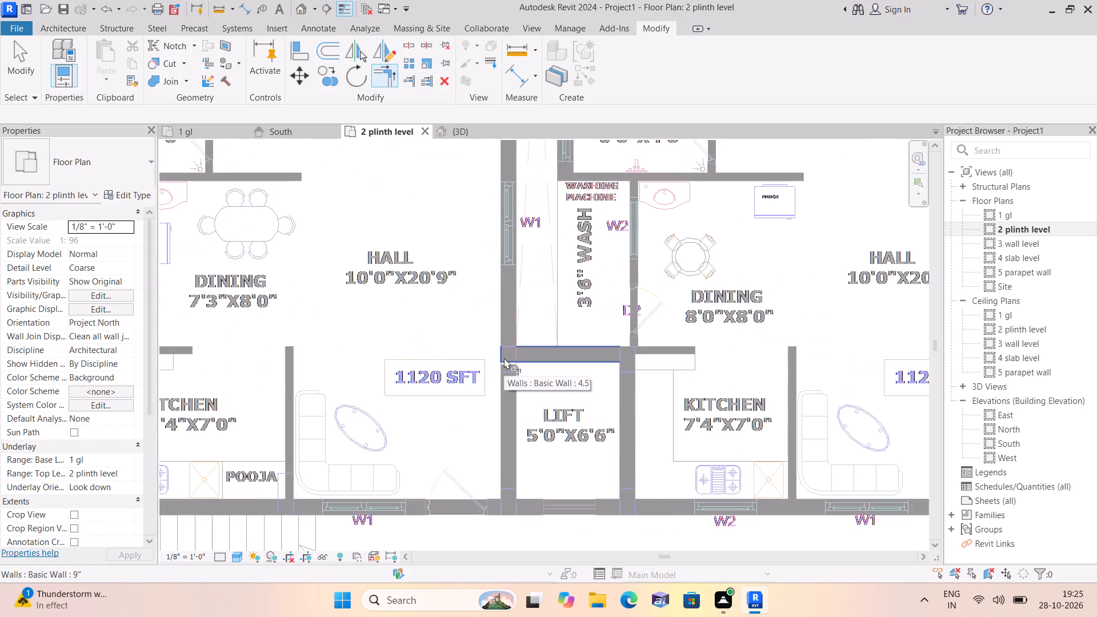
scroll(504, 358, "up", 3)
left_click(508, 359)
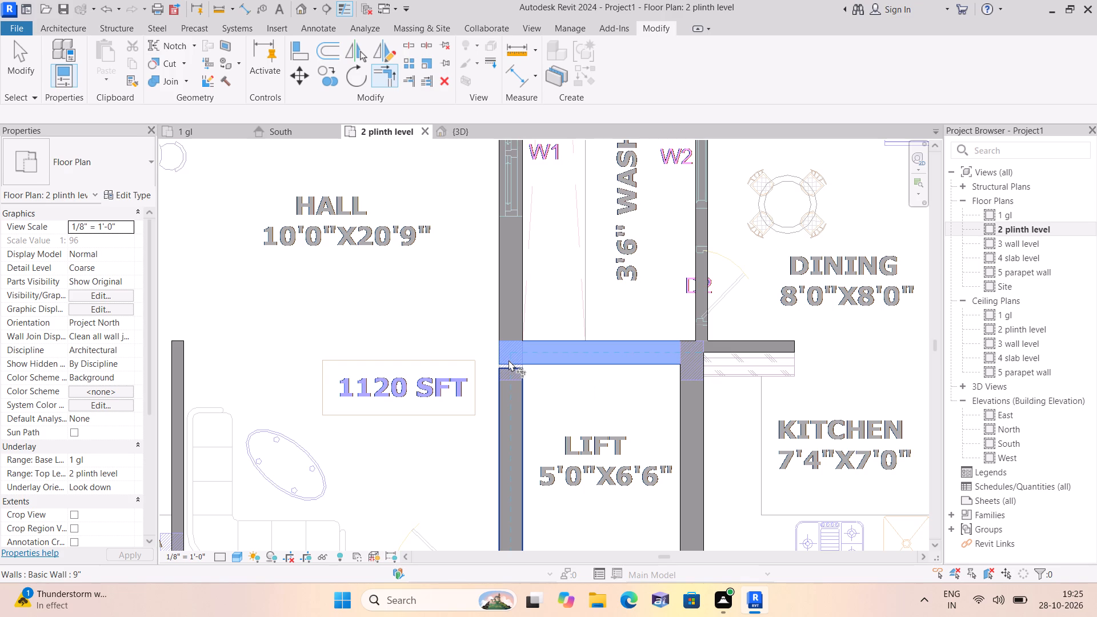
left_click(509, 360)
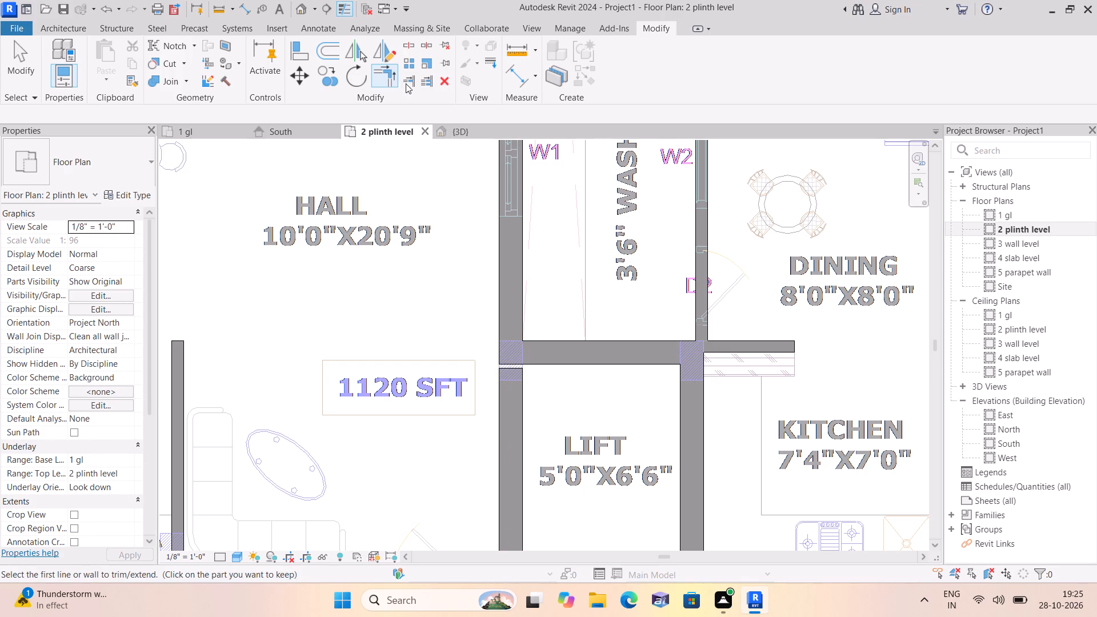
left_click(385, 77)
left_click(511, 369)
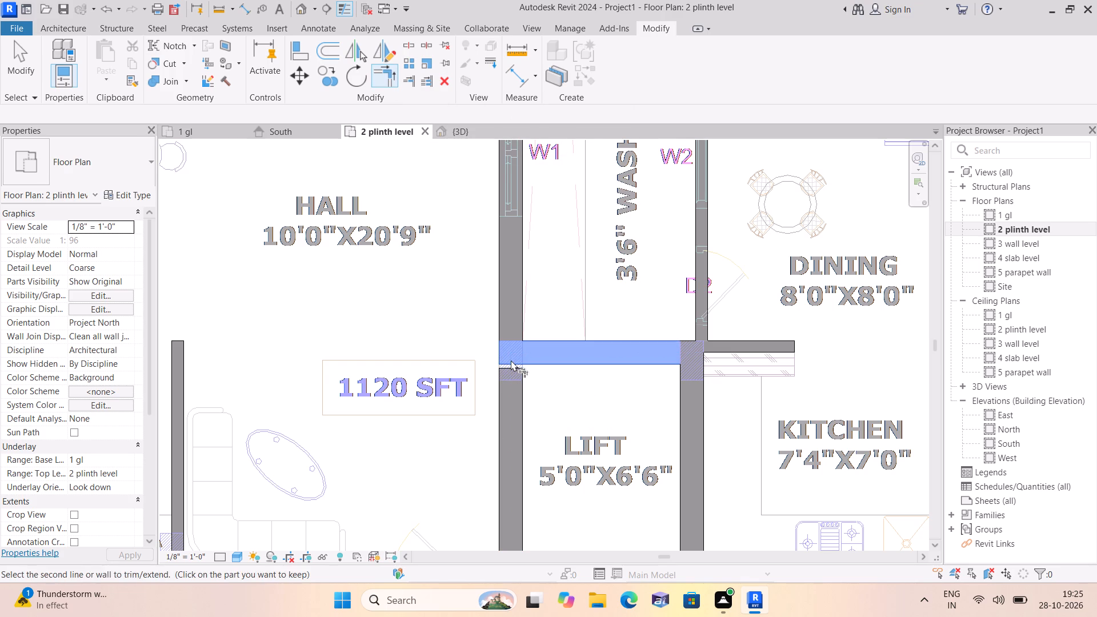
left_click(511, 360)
Align the 9" wall between the wash and the lift with the north end of the lift's west wall.
left_click(299, 55)
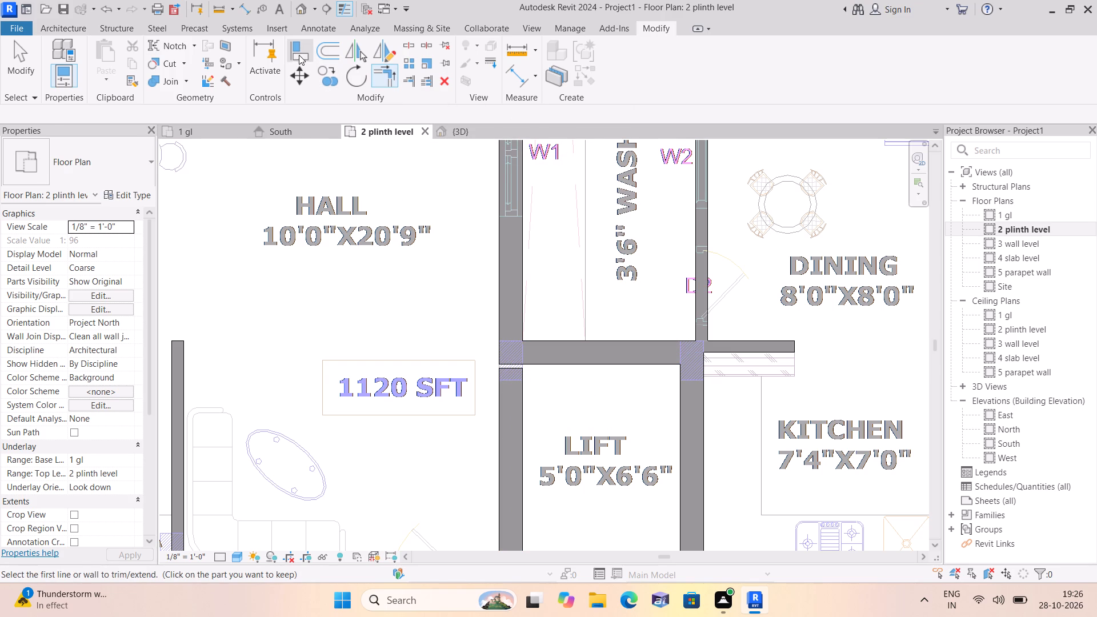
left_click(515, 363)
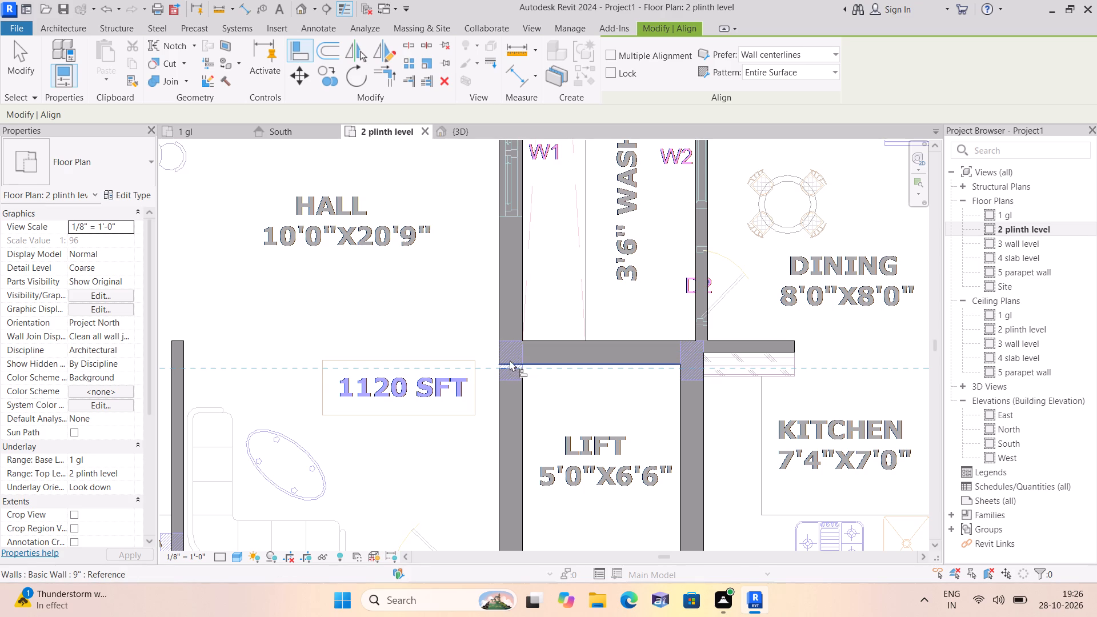
left_click(510, 359)
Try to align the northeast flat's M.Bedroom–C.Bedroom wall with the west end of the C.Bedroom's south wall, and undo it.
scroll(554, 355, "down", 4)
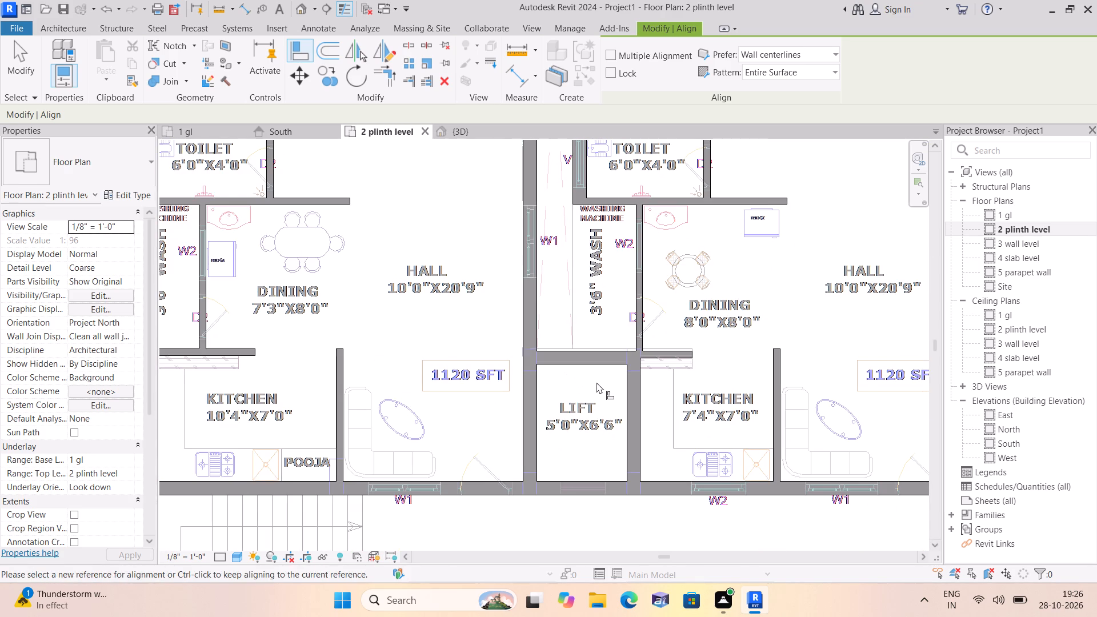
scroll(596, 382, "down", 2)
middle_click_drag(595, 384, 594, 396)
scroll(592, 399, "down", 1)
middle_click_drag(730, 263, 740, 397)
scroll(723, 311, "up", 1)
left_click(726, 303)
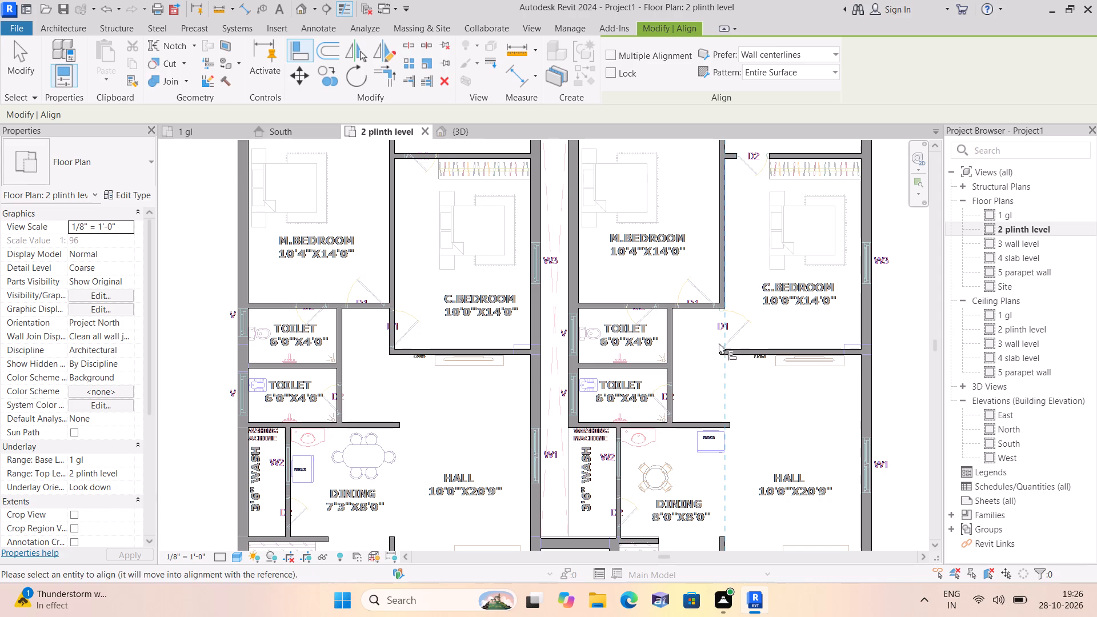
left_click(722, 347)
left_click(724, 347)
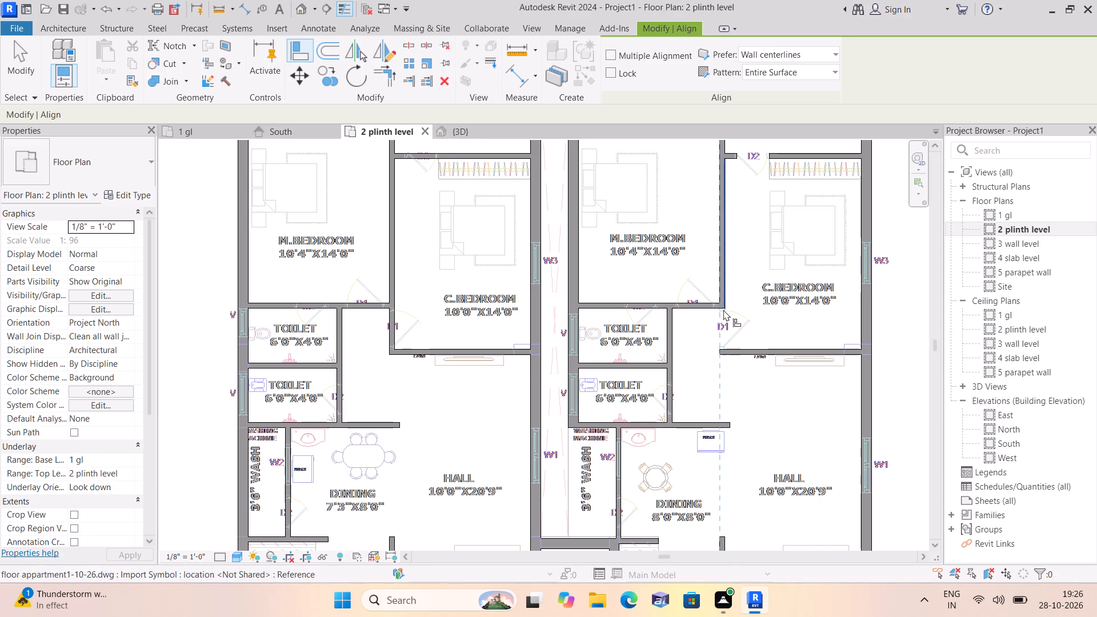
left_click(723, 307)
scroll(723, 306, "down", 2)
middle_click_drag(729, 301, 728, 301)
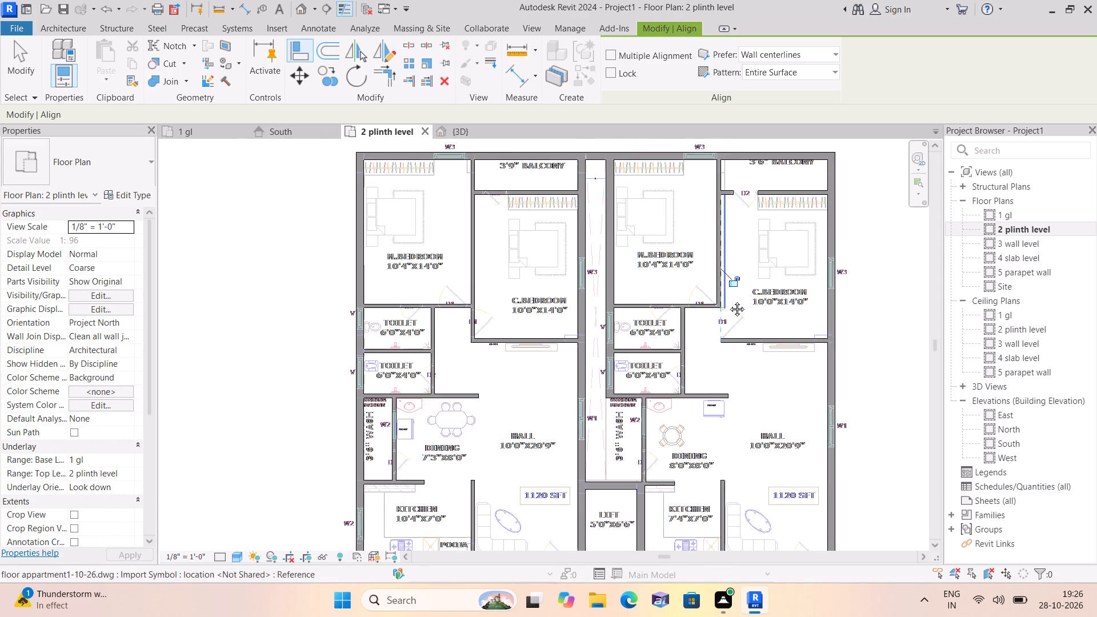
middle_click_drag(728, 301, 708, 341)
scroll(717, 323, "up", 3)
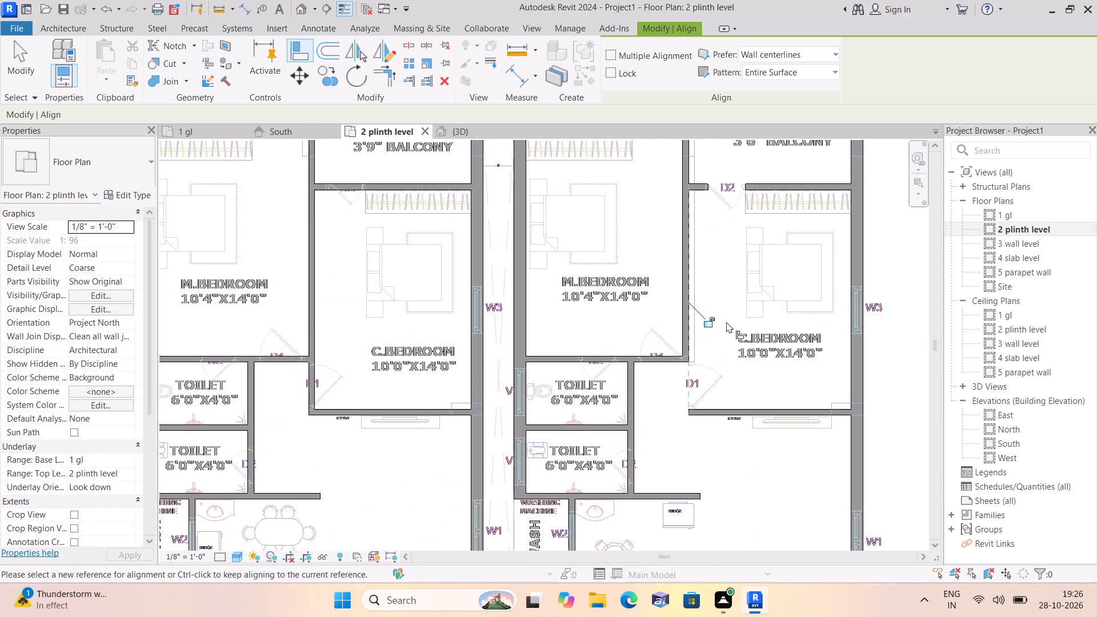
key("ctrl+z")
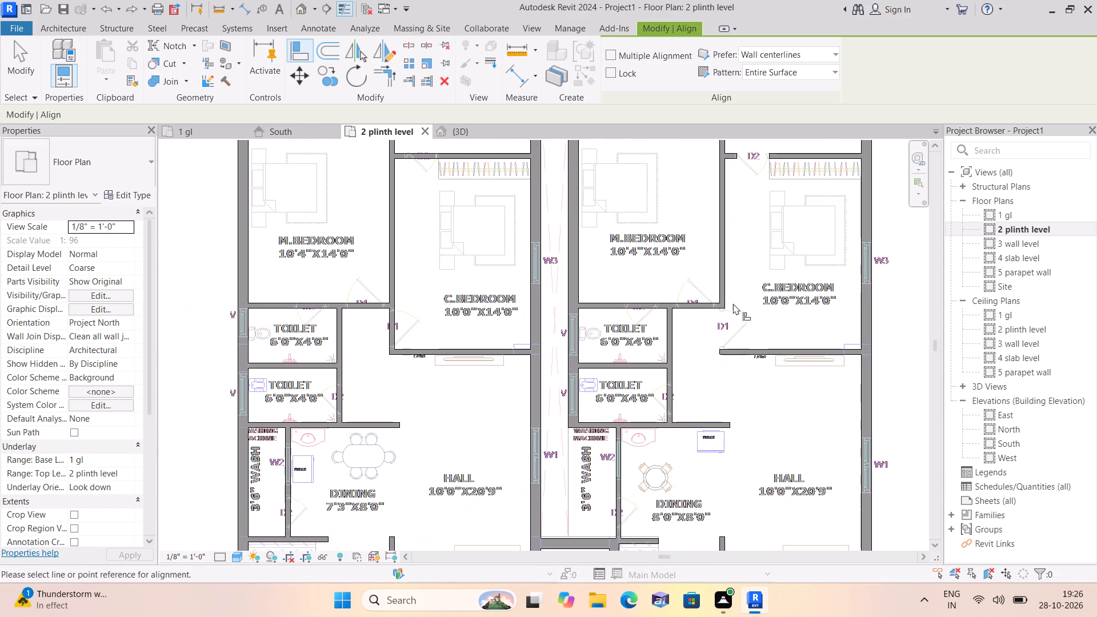
Align the two wall ends across the D2 door between the northeast flat's C.Bedroom and 3'6" balcony.
middle_click_drag(734, 298, 675, 384)
scroll(674, 402, "down", 1)
scroll(712, 256, "up", 1)
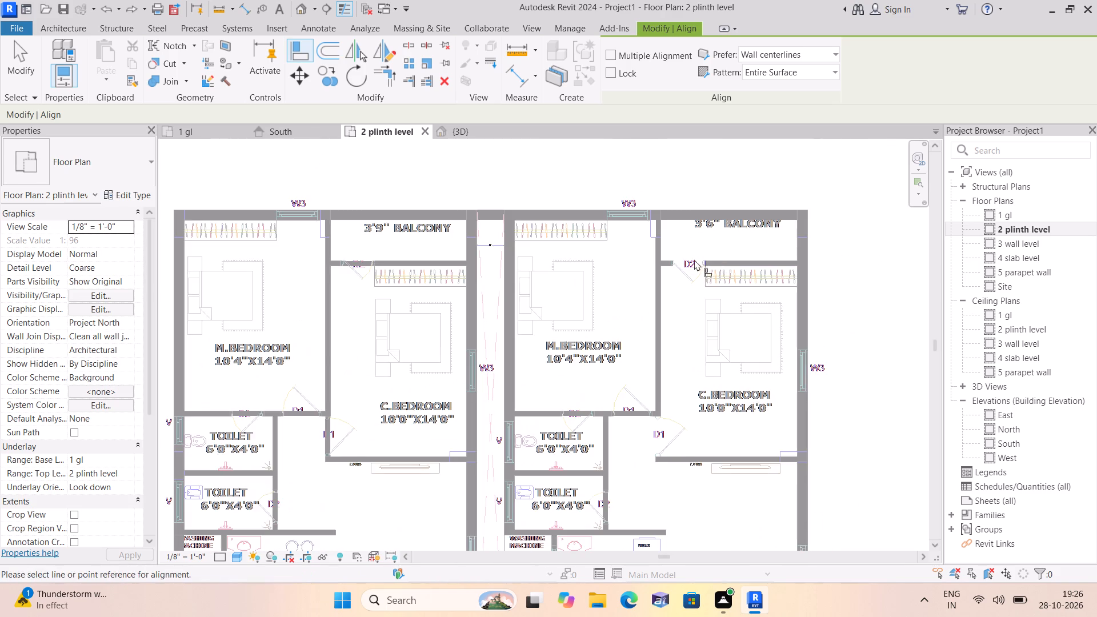
scroll(690, 261, "up", 2)
left_click(663, 262)
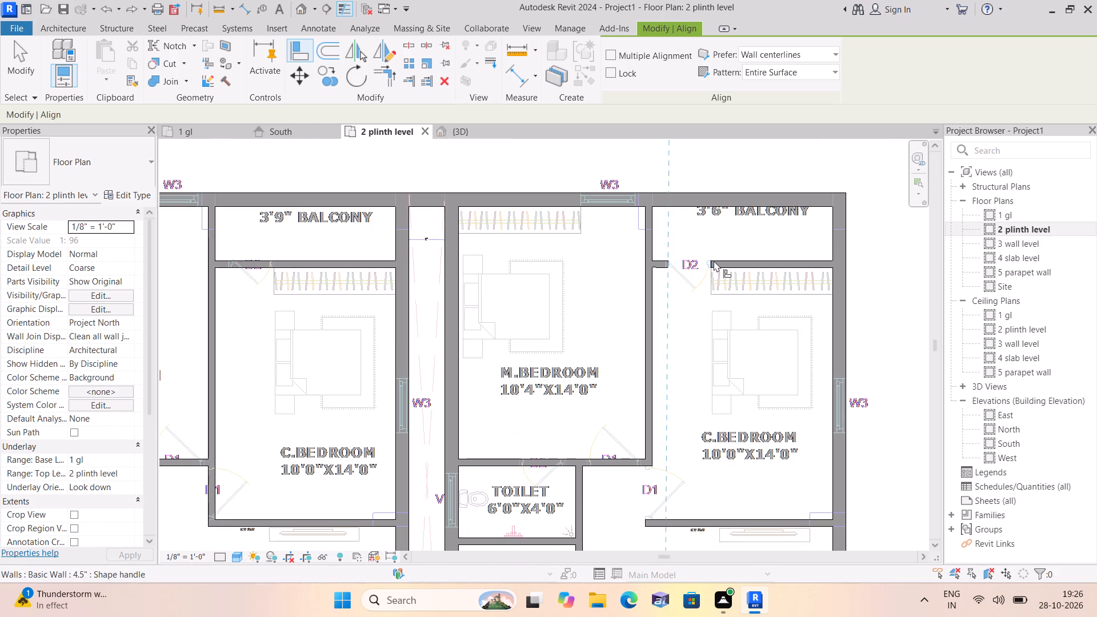
left_click(714, 261)
Inspect the walls for gaps from the northwest flat's 3'9" balcony, across the 7'0" wide corridor, to the two south flats.
scroll(717, 266, "down", 3)
scroll(710, 314, "down", 2)
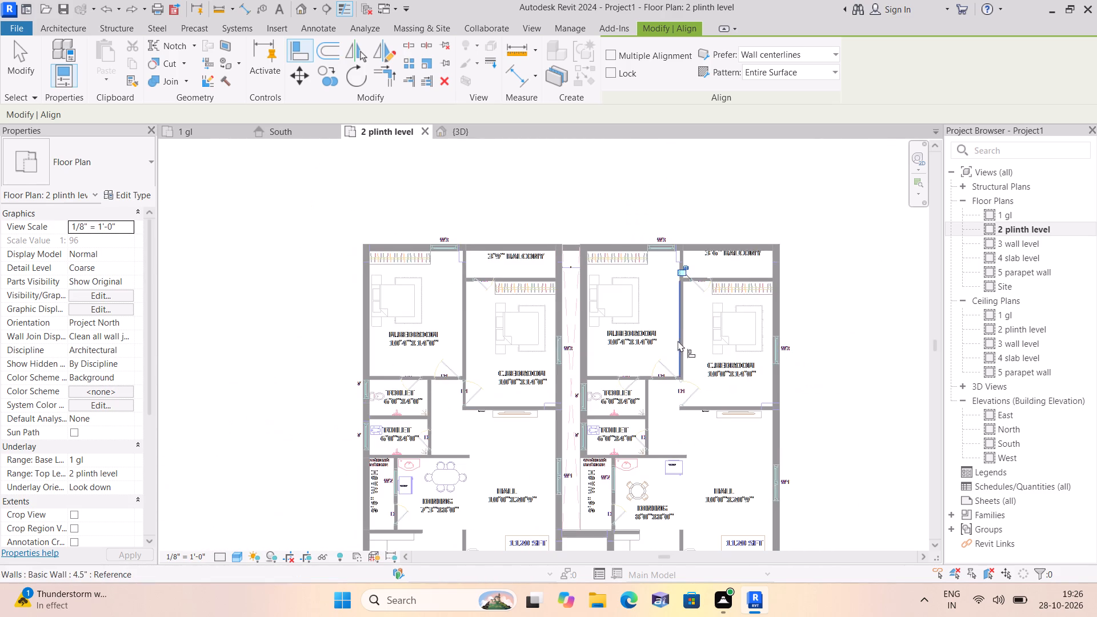
middle_click_drag(631, 326, 653, 248)
scroll(486, 171, "up", 6)
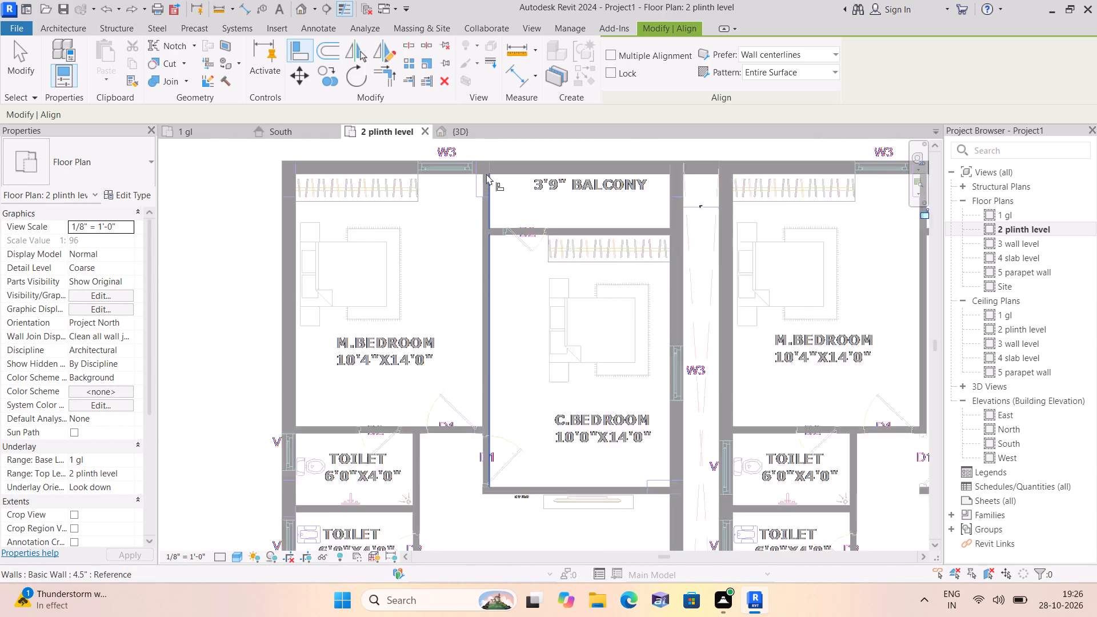
middle_click_drag(485, 179, 510, 239)
scroll(501, 233, "up", 3)
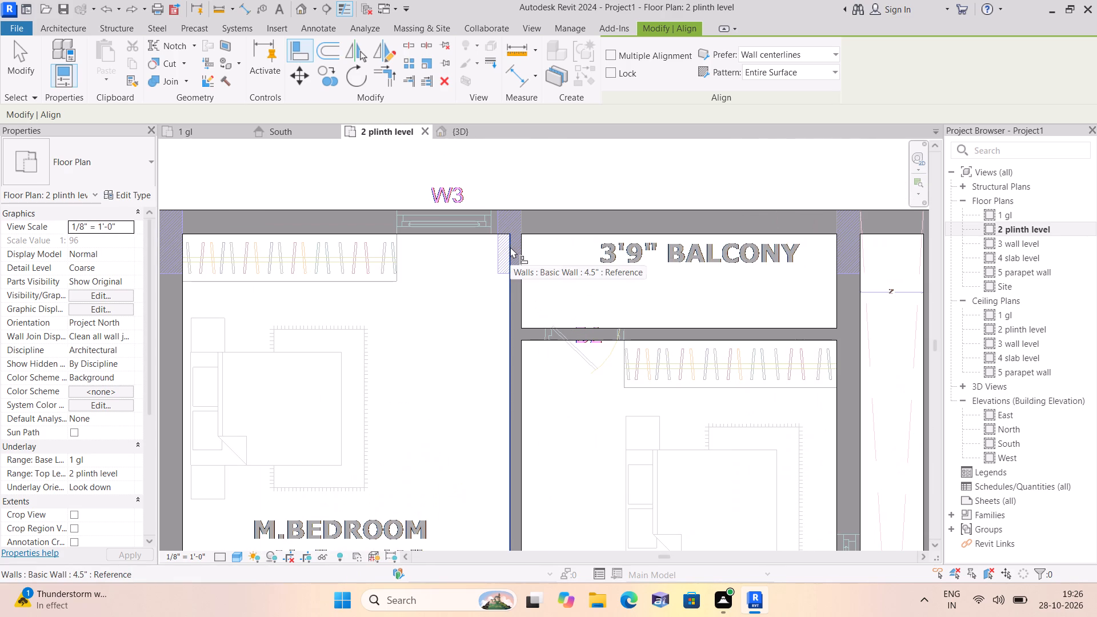
scroll(523, 261, "down", 2)
middle_click_drag(542, 261, 539, 258)
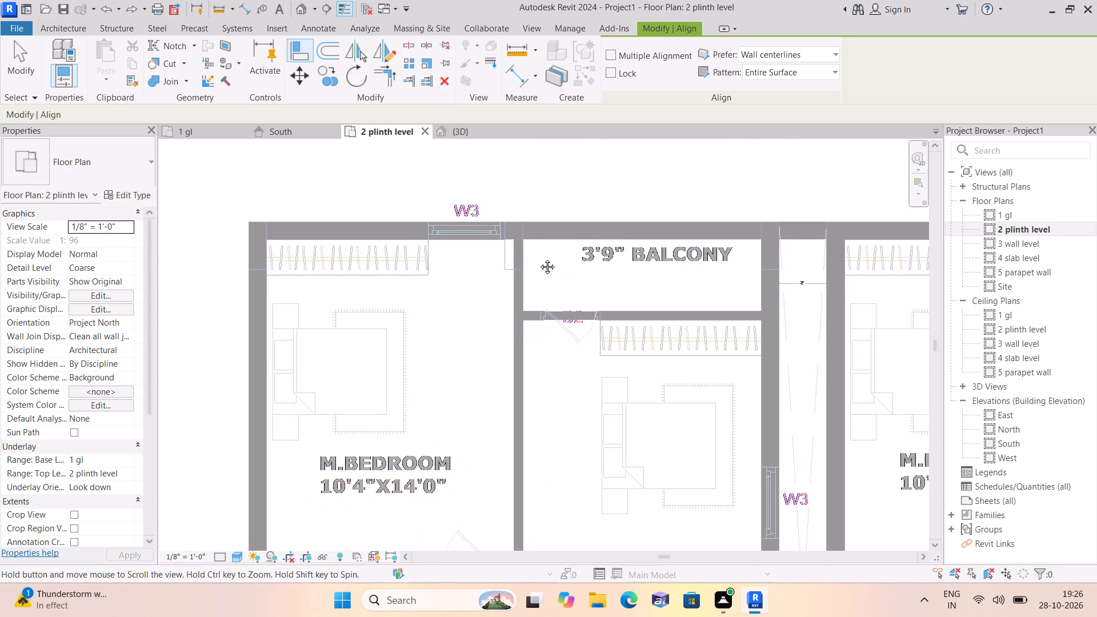
middle_click_drag(539, 258, 495, 141)
scroll(507, 193, "down", 2)
scroll(507, 365, "down", 1)
middle_click_drag(507, 365, 495, 229)
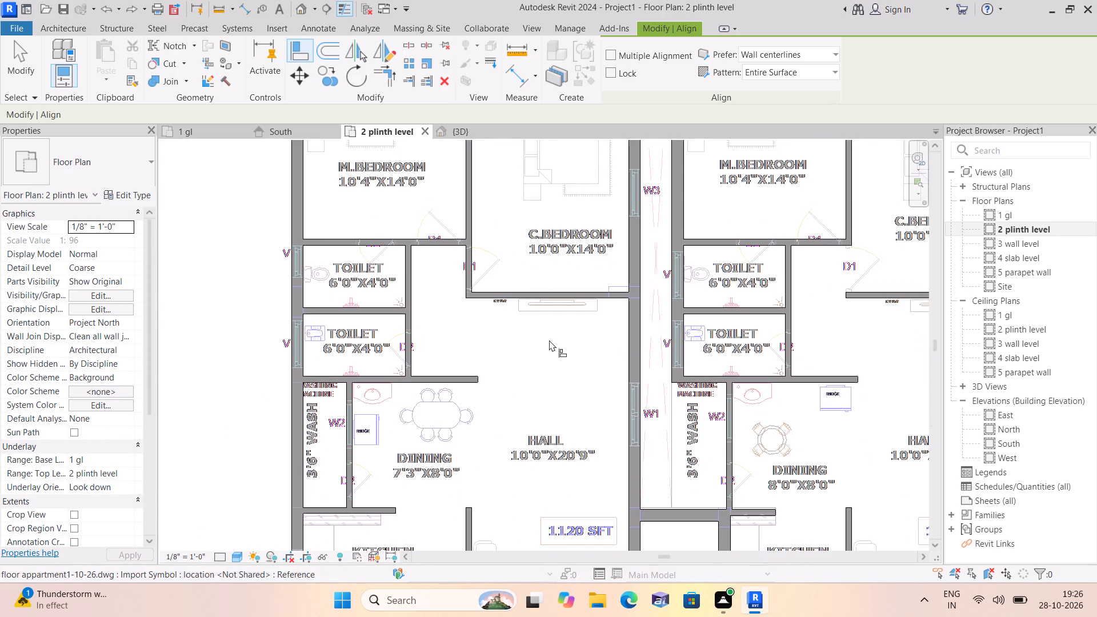
middle_click_drag(546, 335, 499, 142)
scroll(538, 297, "down", 1)
middle_click_drag(515, 359, 491, 225)
scroll(628, 338, "down", 1)
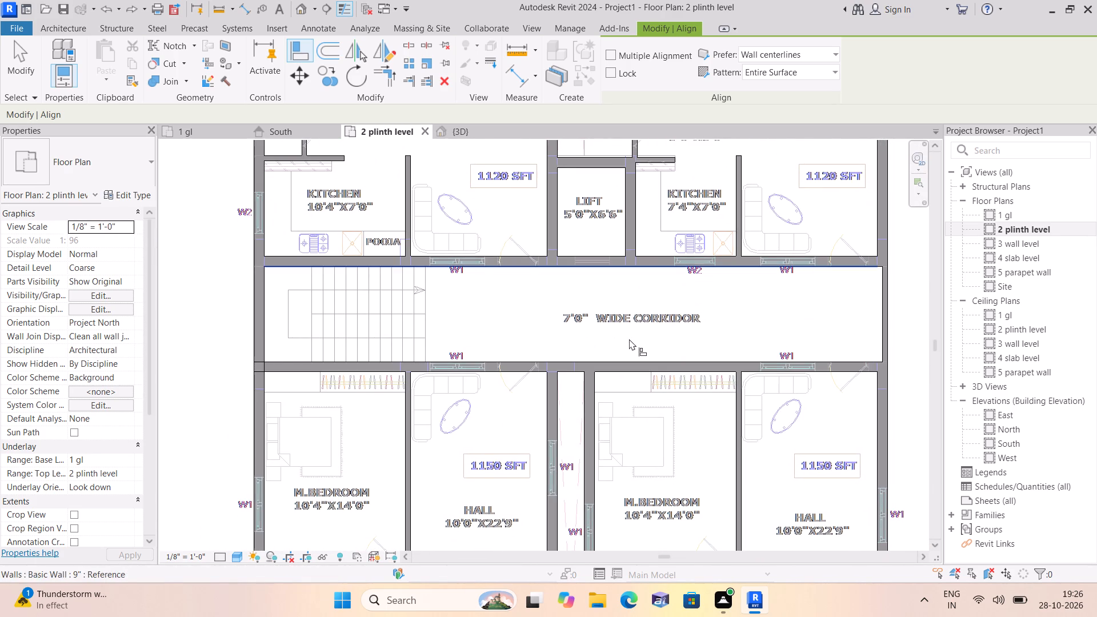
scroll(777, 394, "down", 1)
middle_click_drag(776, 394, 654, 217)
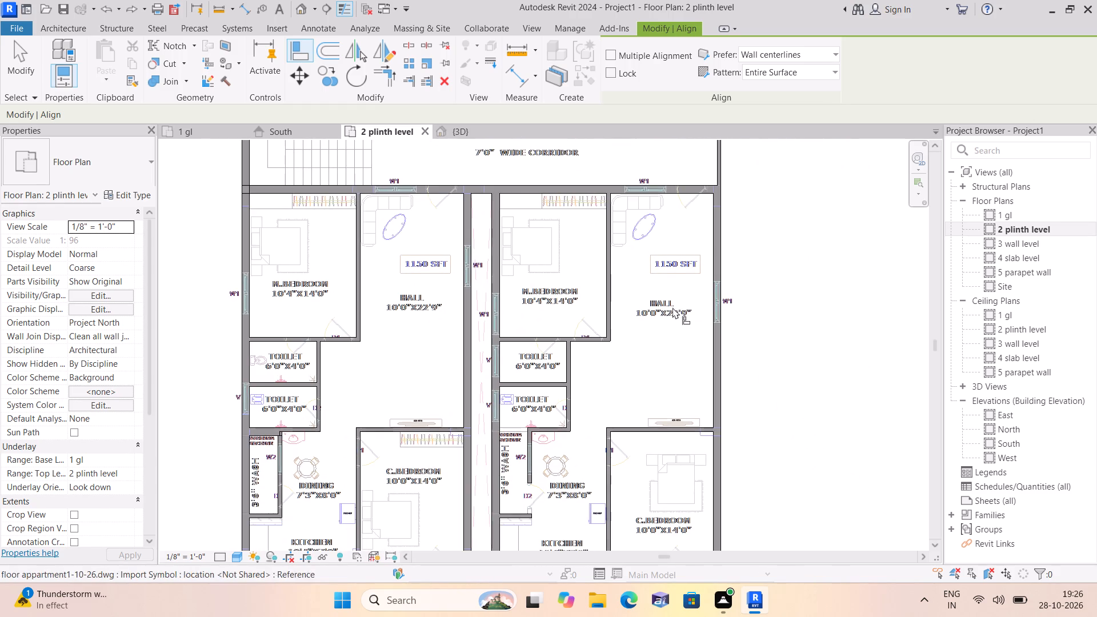
middle_click_drag(667, 313, 677, 252)
scroll(677, 252, "down", 2)
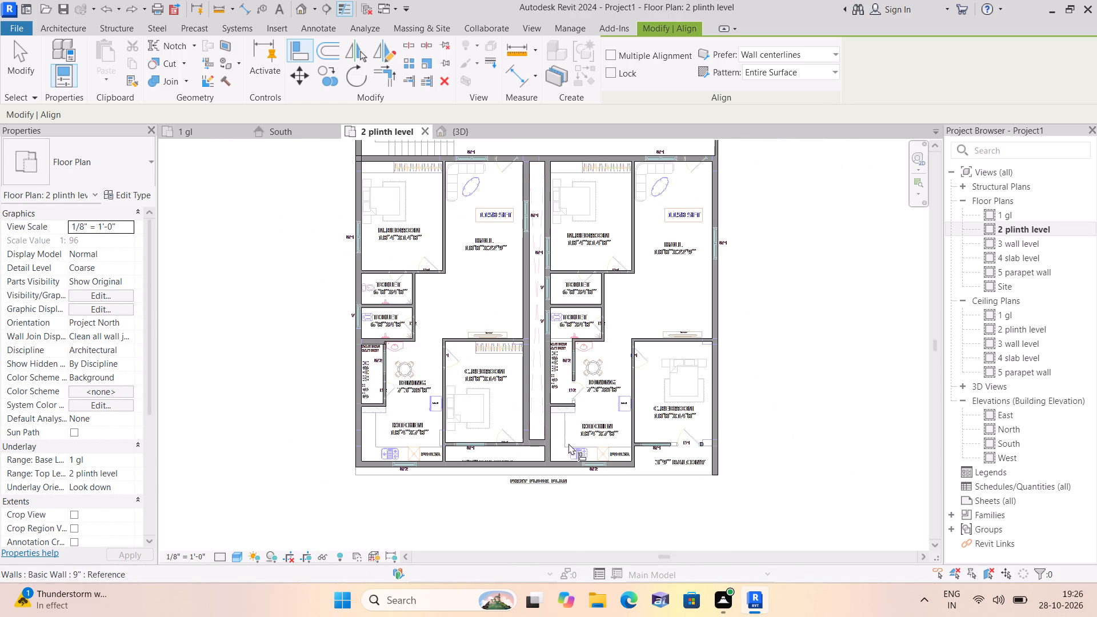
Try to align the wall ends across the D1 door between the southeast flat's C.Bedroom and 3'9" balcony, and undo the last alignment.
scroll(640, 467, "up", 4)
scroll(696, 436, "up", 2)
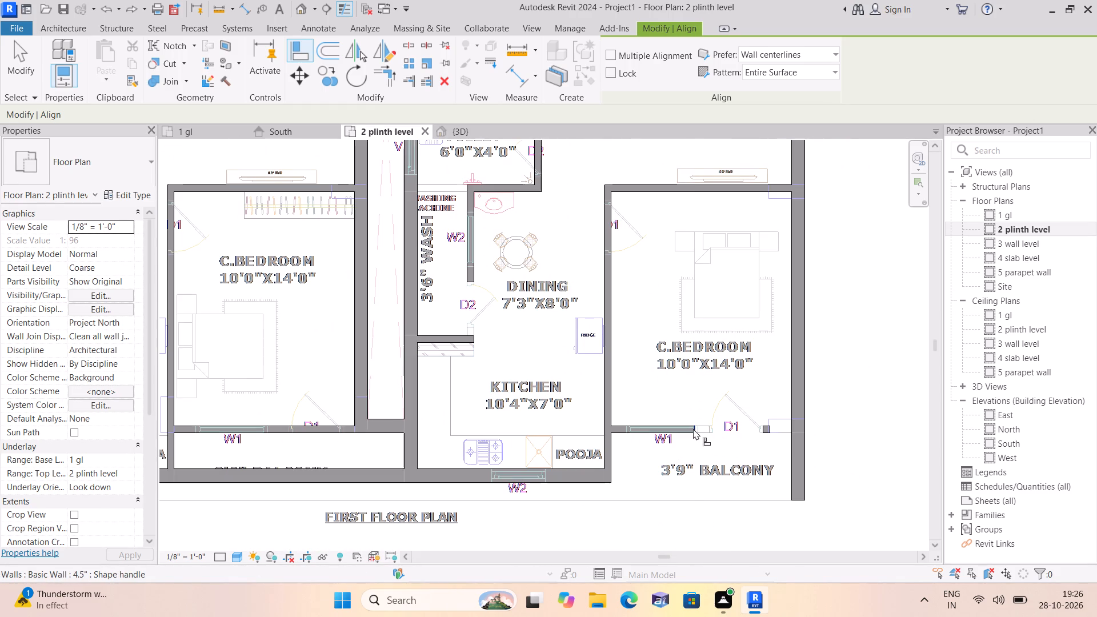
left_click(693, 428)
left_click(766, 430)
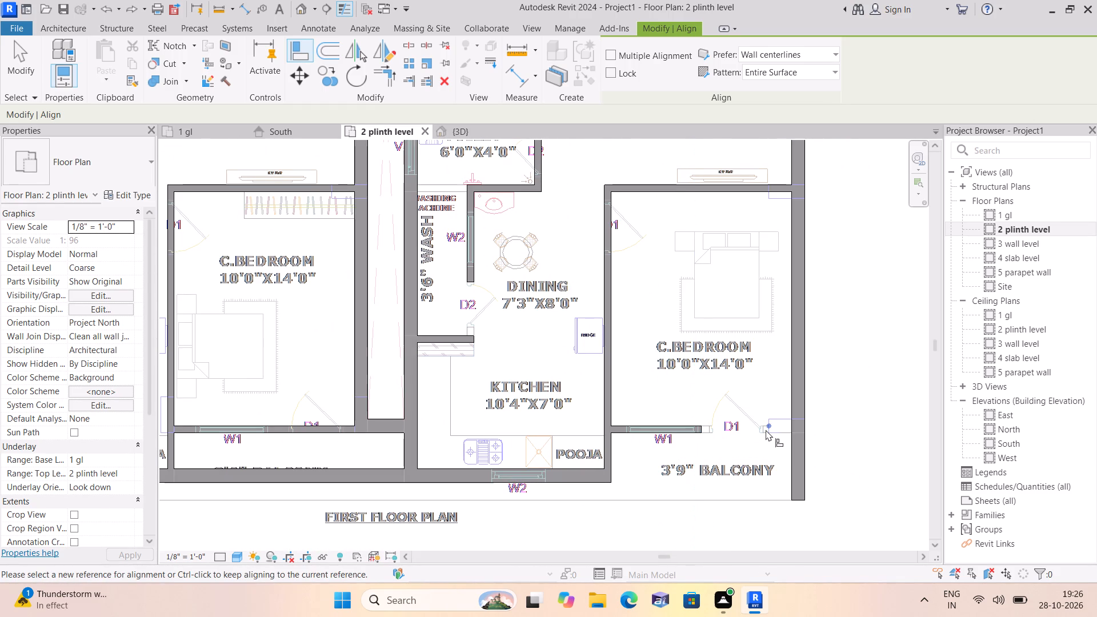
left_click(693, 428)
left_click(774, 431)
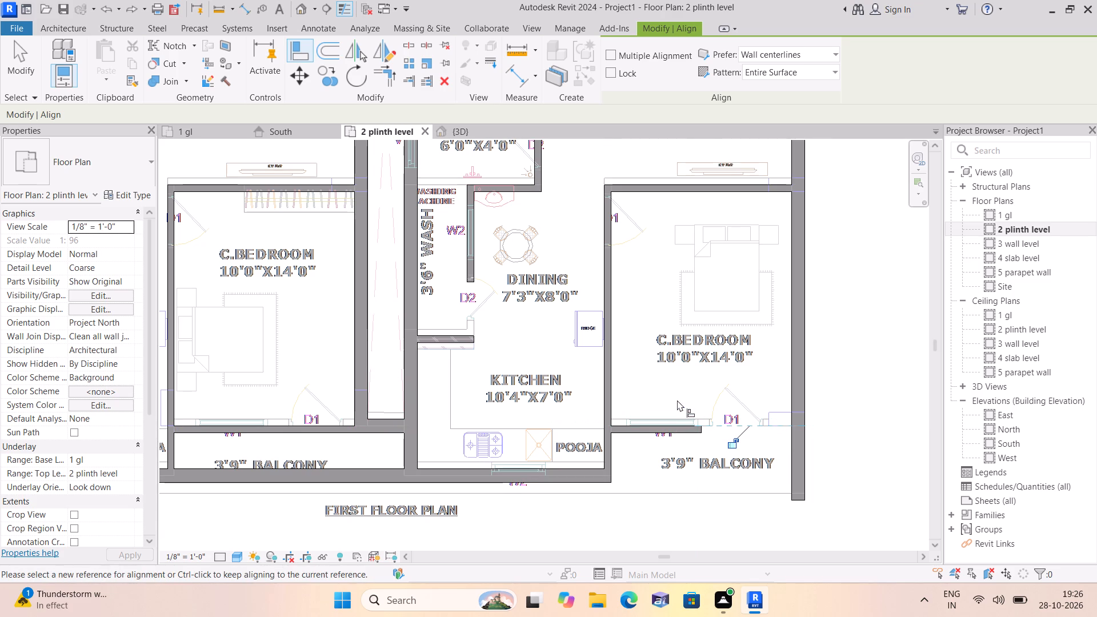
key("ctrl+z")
Place a 4.5" architectural wall by picking the CAD jamb line east of the D1 door to the southeast flat's 3'9" balcony.
scroll(668, 392, "down", 2)
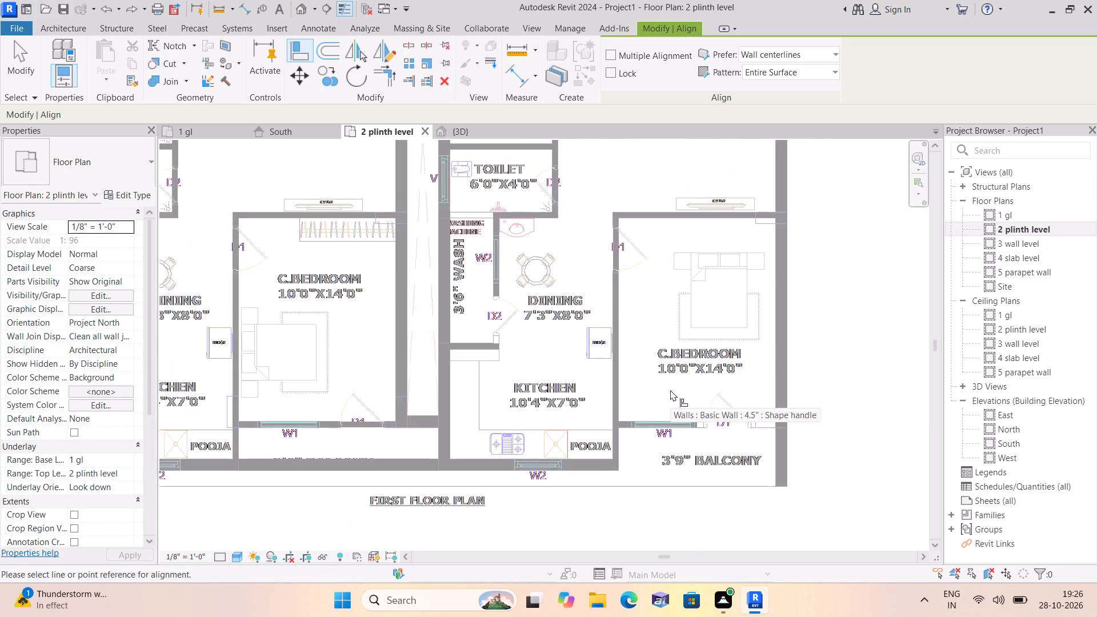
scroll(670, 390, "down", 1)
middle_click_drag(237, 297, 252, 410)
scroll(256, 400, "down", 1)
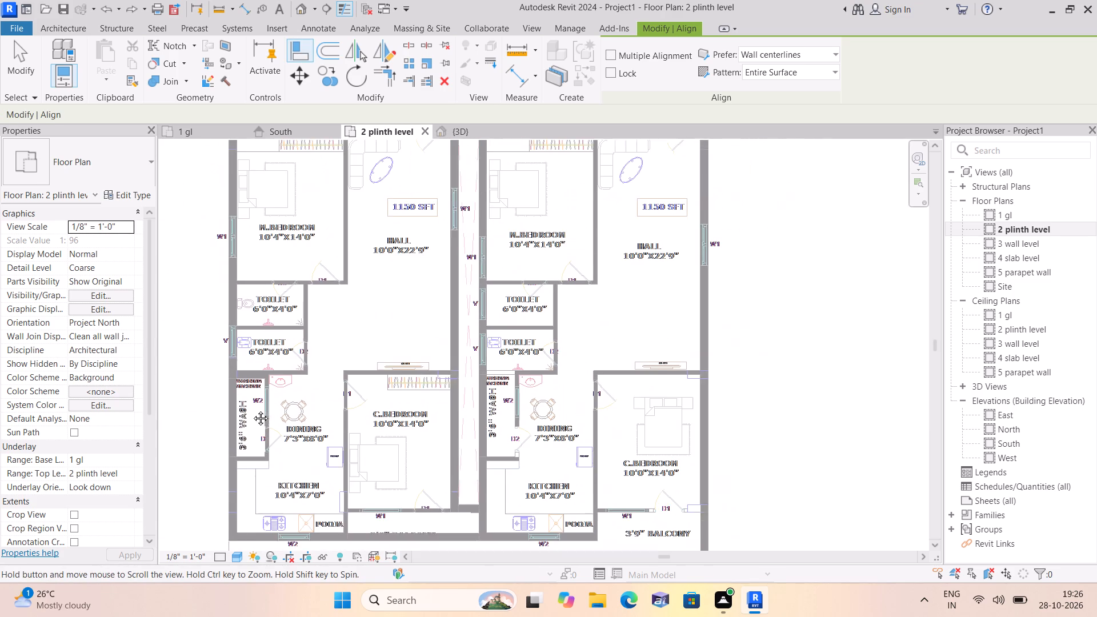
middle_click_drag(252, 410, 250, 412)
left_click(54, 30)
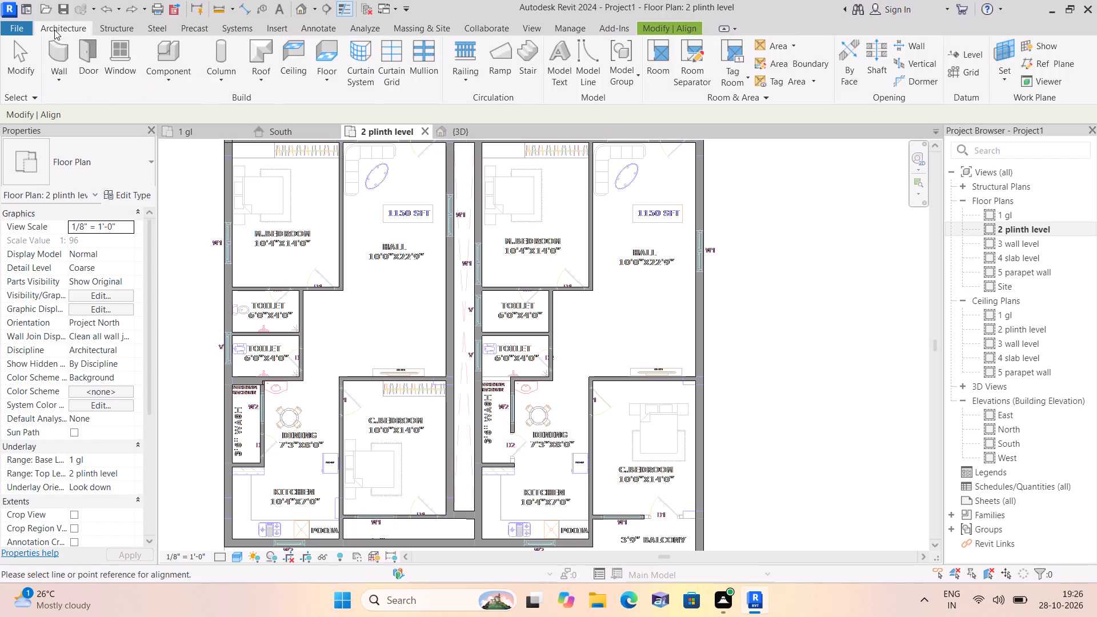
left_click(62, 79)
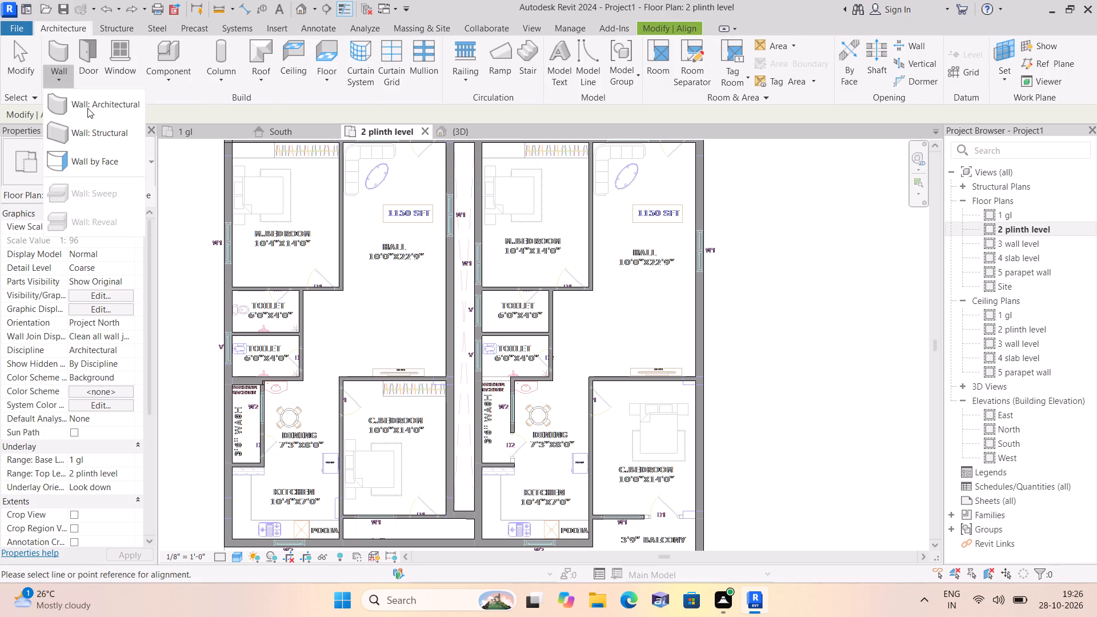
left_click(87, 108)
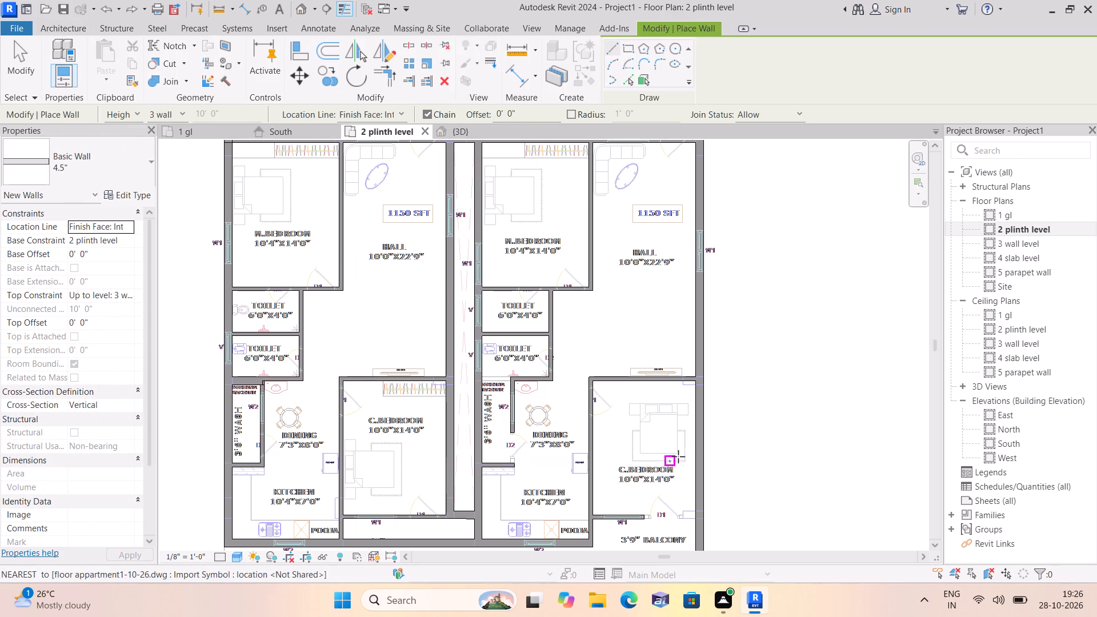
middle_click_drag(777, 467, 683, 269)
scroll(625, 355, "up", 2)
scroll(590, 316, "up", 3)
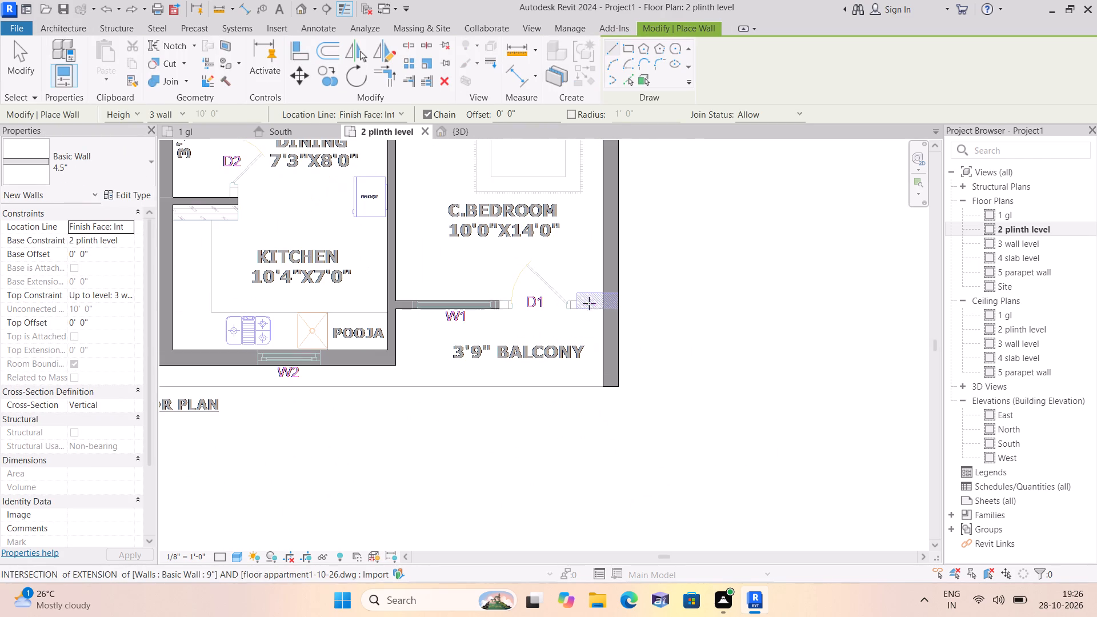
left_click(627, 77)
scroll(566, 298, "up", 3)
left_click(573, 307)
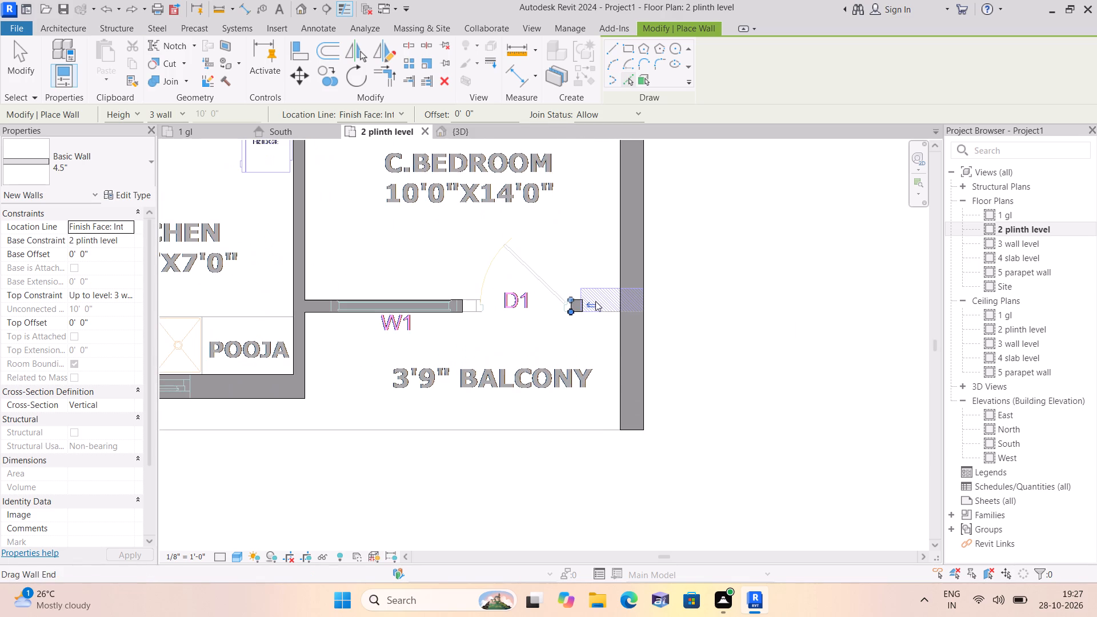
Place two 4.5" walls over the CAD column outline east of the southeast flat's D1 balcony door, flipping the second southward.
scroll(574, 315, "down", 1)
middle_click_drag(574, 315, 605, 412)
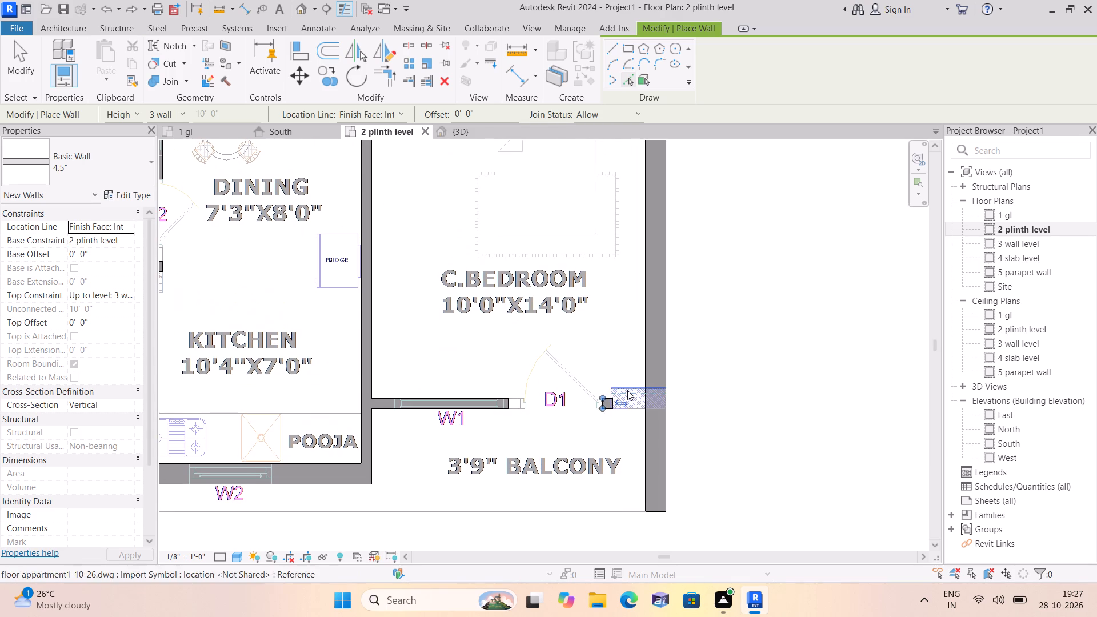
left_click(627, 390)
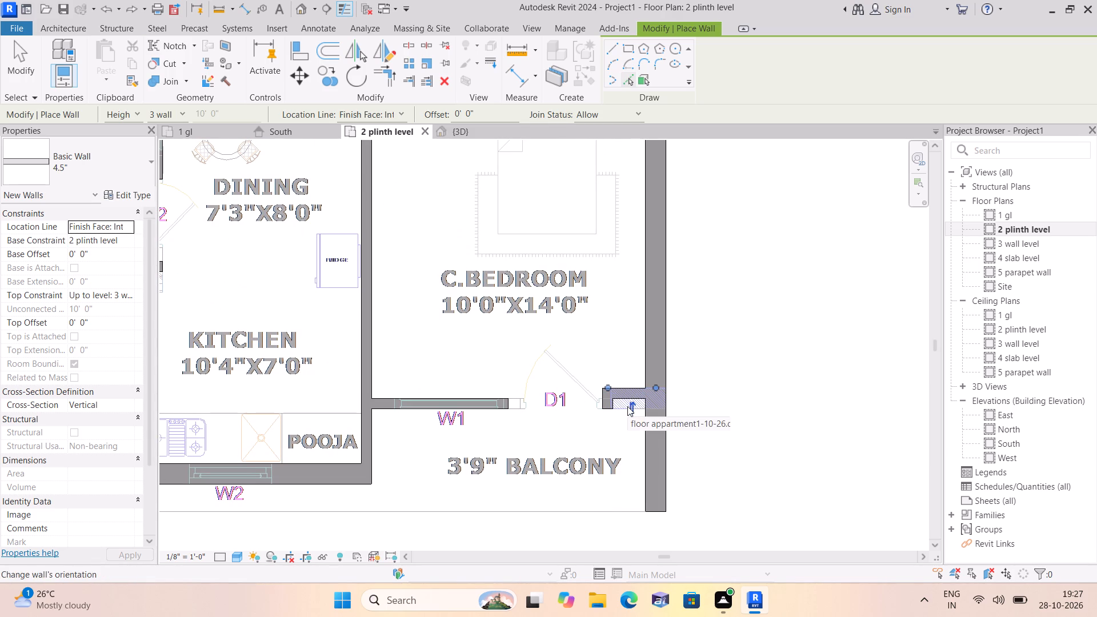
scroll(625, 406, "up", 4)
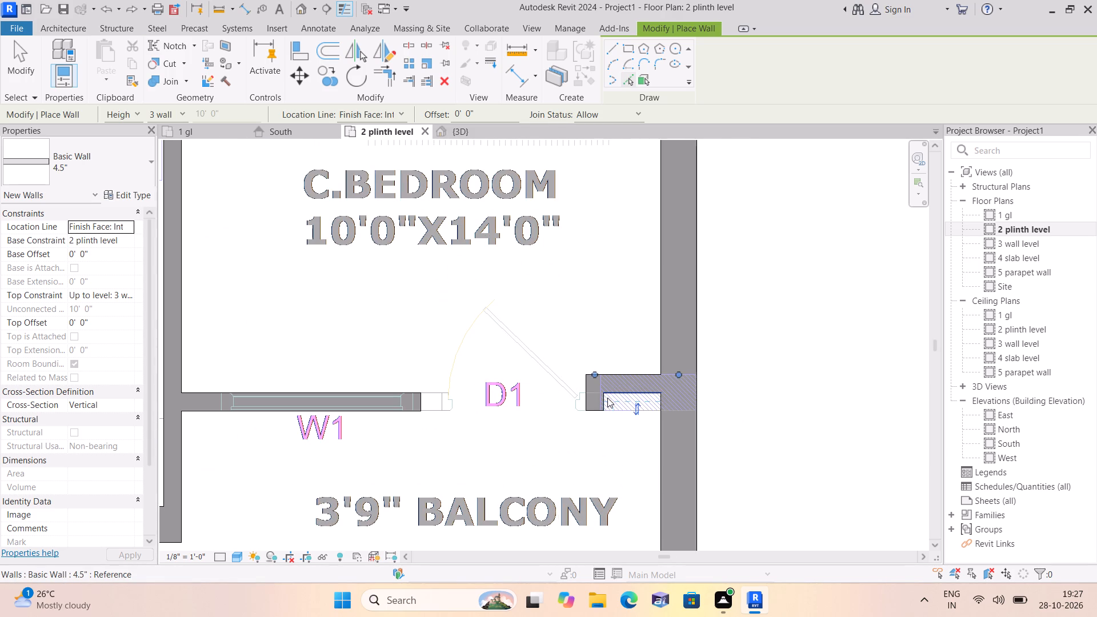
left_click(609, 392)
scroll(630, 391, "up", 2)
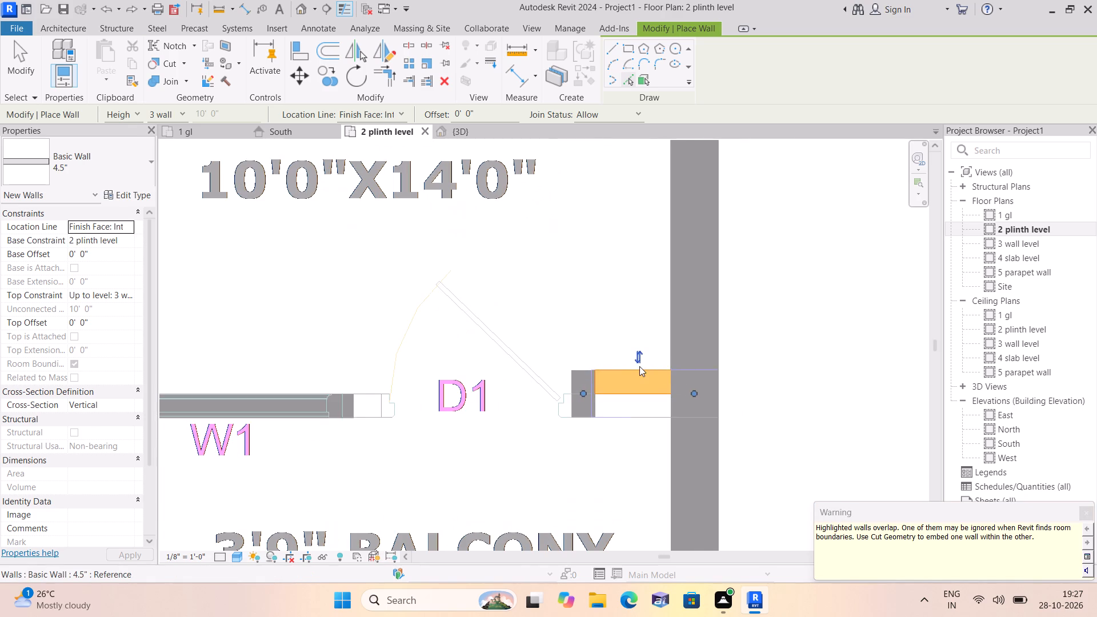
left_click(637, 360)
Place a short 4.5" wall on the CAD jamb line south of the D2 door between the southeast flat's wash and dining areas.
scroll(583, 328, "down", 6)
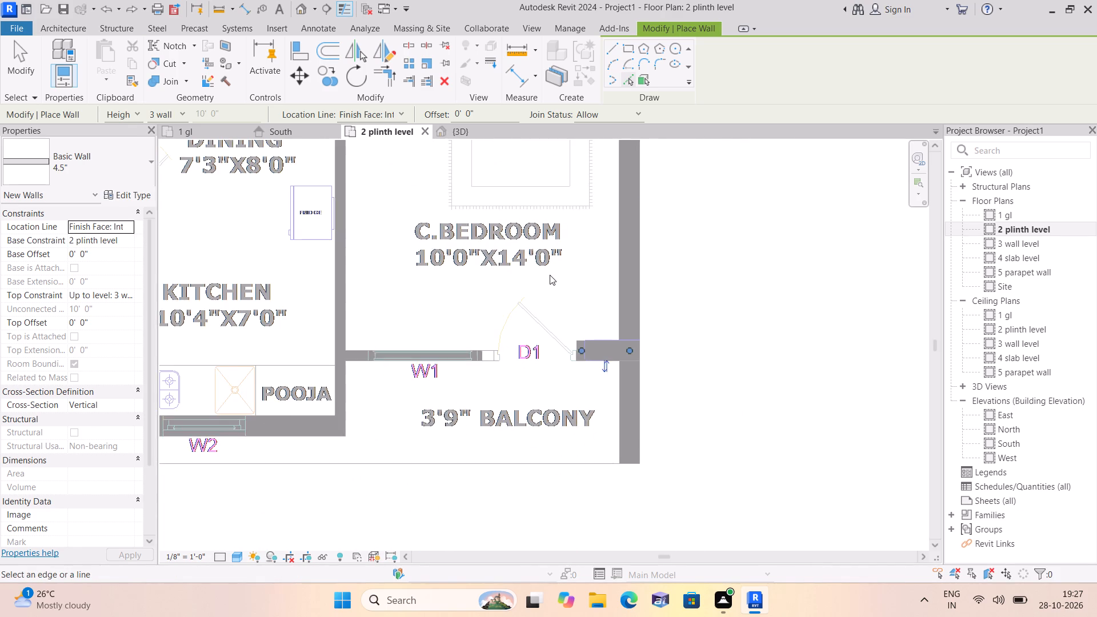
middle_click_drag(556, 284, 658, 384)
scroll(572, 307, "down", 4)
scroll(452, 321, "down", 1)
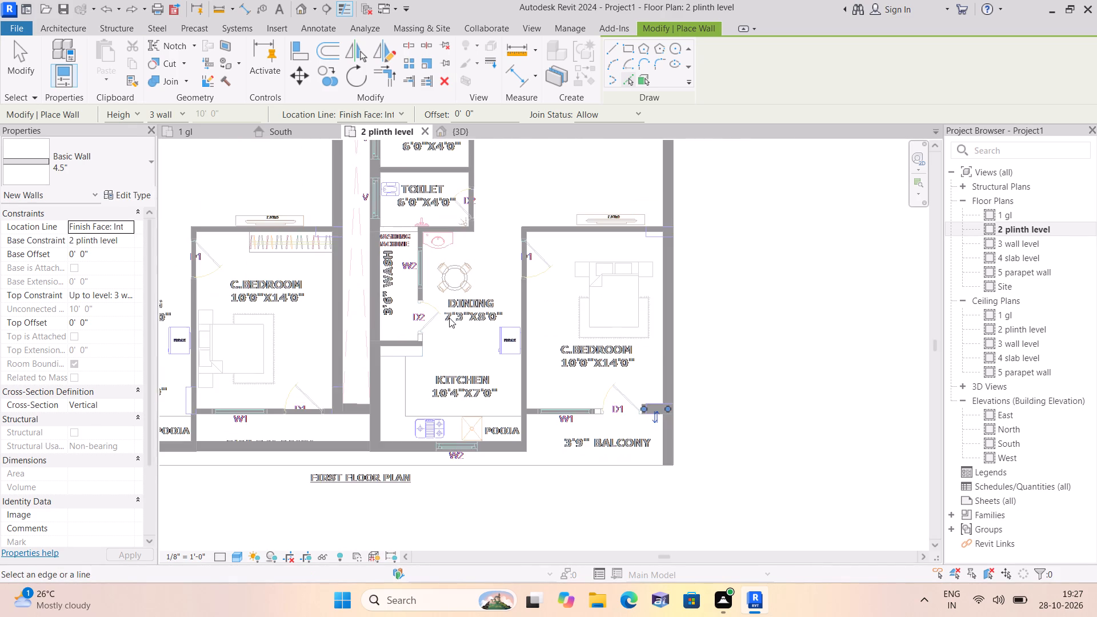
scroll(426, 338, "up", 5)
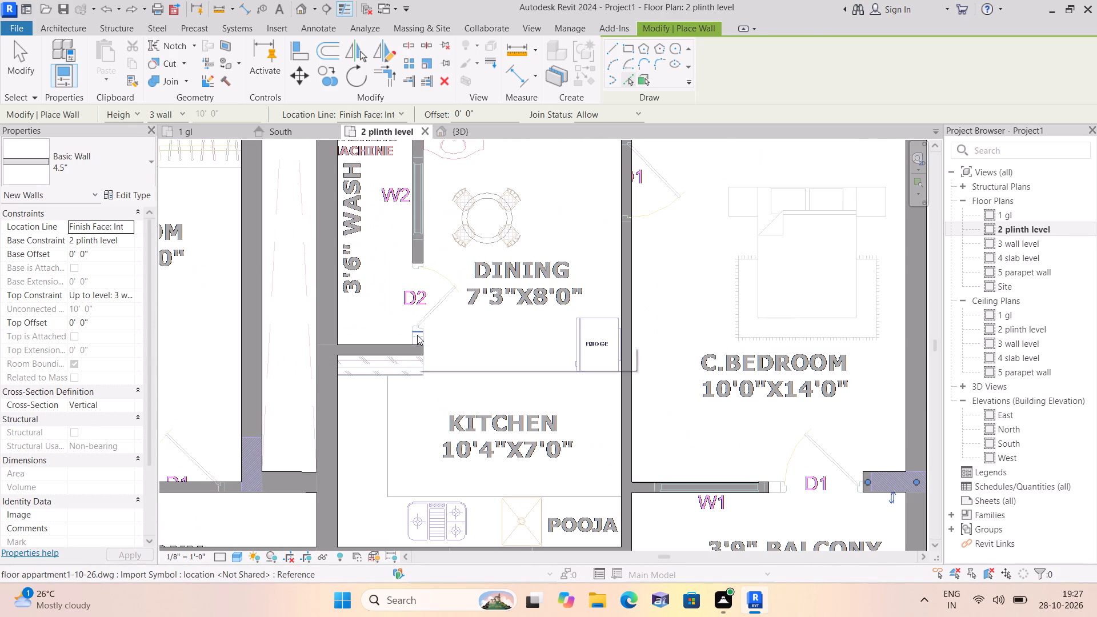
left_click(419, 332)
Place a 4.5" wall on the CAD line between the southeast flat's lower toilet and its 3'6" wash area.
middle_click_drag(441, 293, 470, 376)
scroll(441, 293, "down", 2)
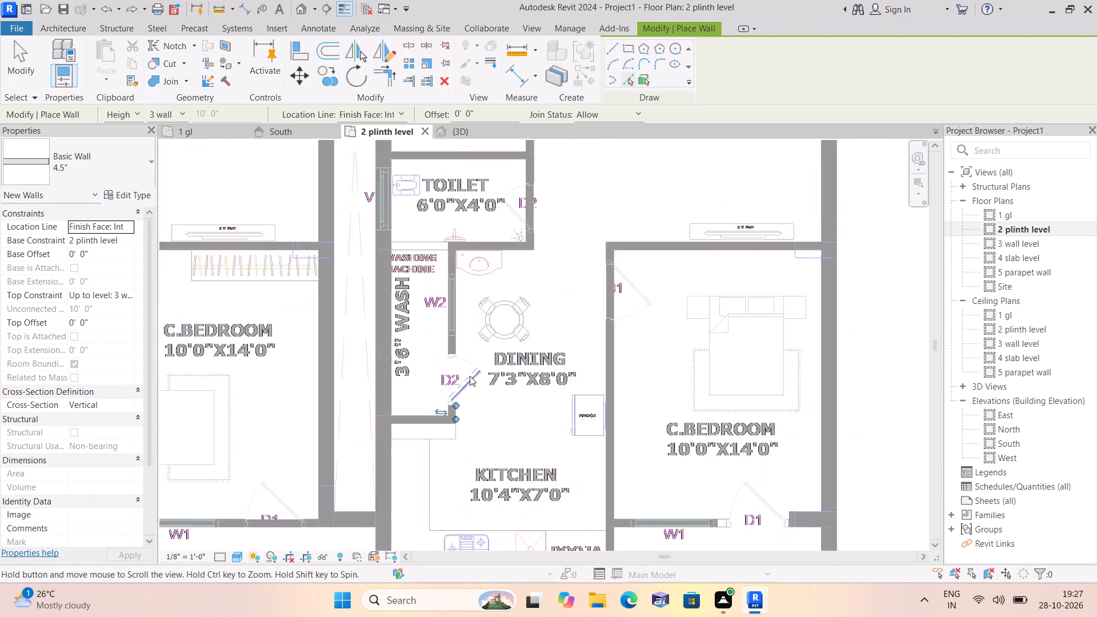
scroll(470, 376, "down", 3)
scroll(427, 279, "up", 4)
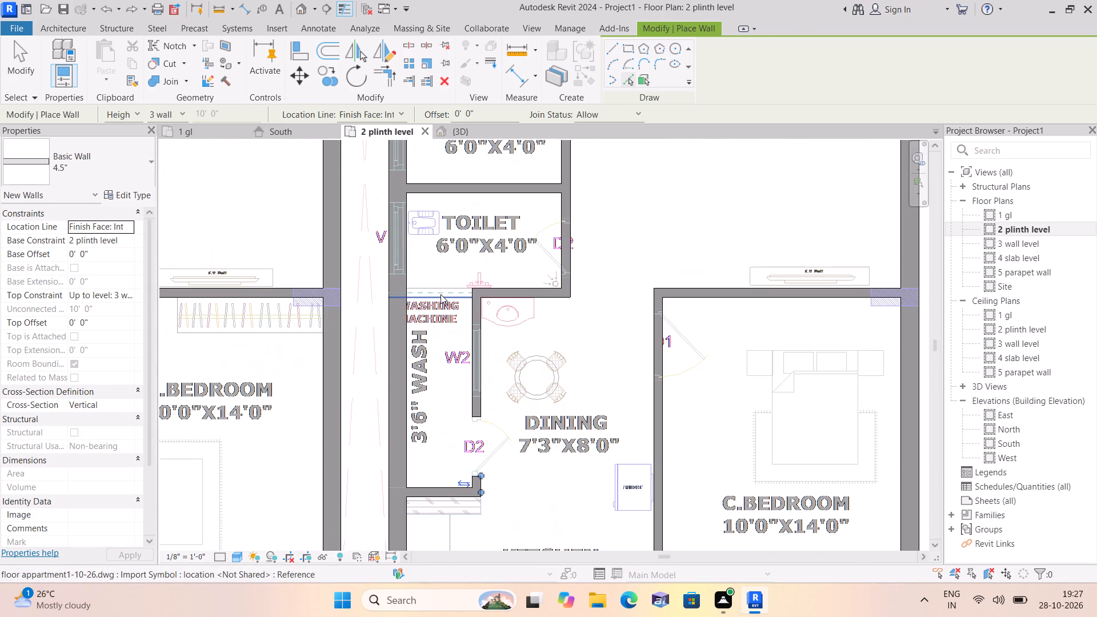
left_click(441, 294)
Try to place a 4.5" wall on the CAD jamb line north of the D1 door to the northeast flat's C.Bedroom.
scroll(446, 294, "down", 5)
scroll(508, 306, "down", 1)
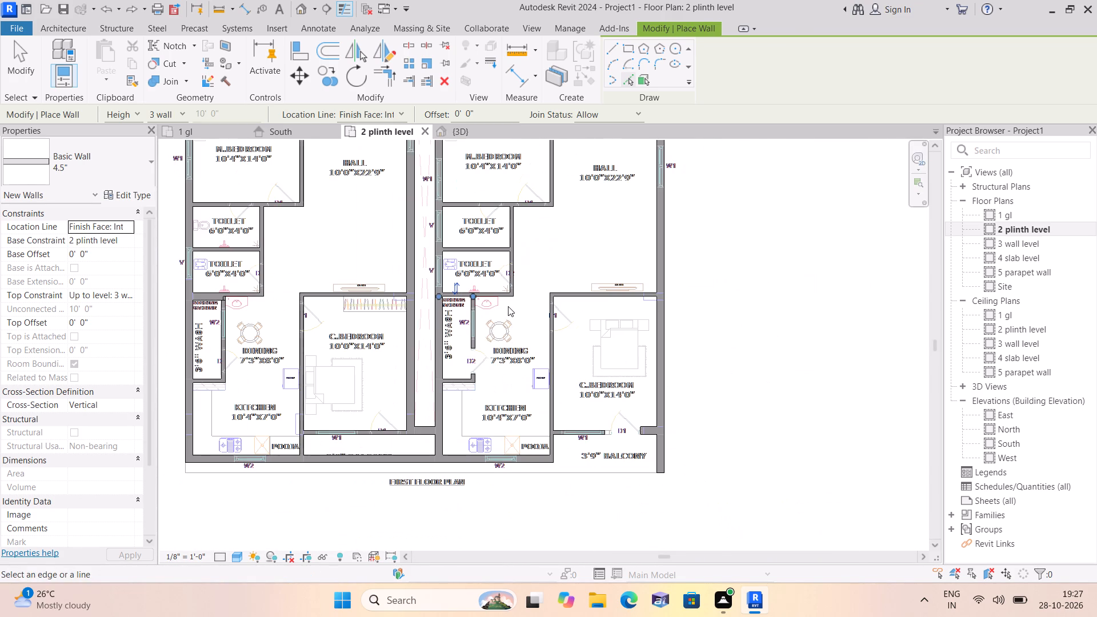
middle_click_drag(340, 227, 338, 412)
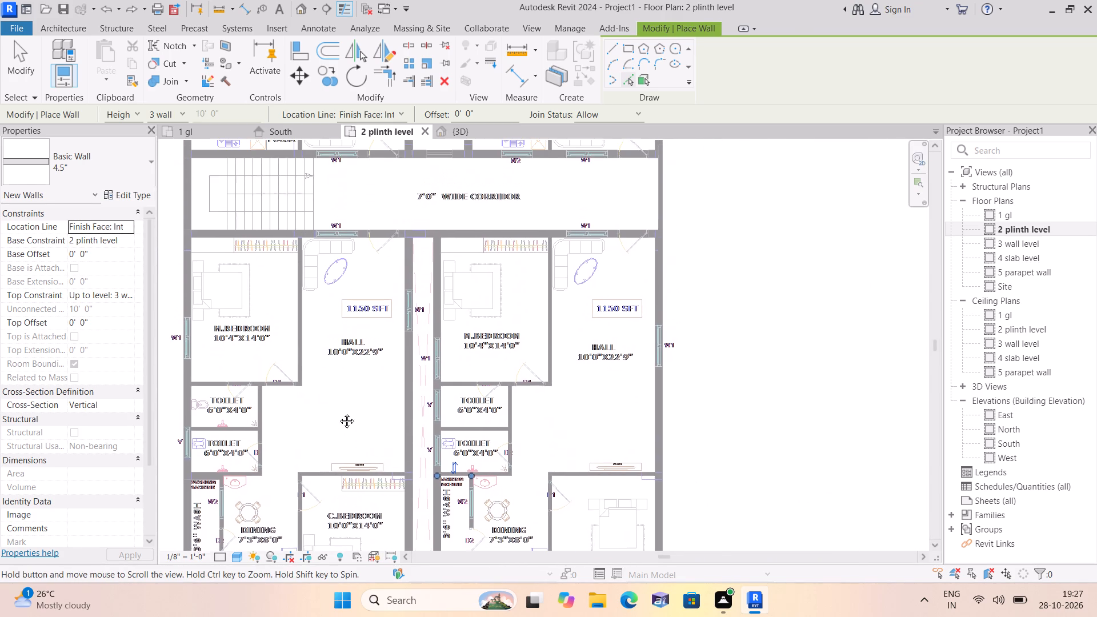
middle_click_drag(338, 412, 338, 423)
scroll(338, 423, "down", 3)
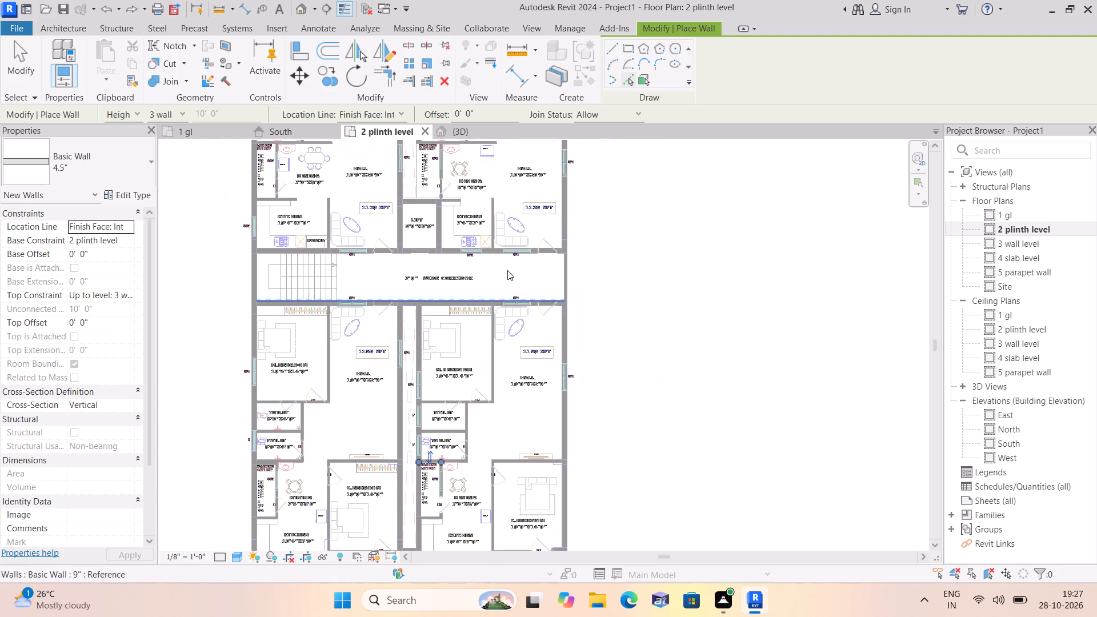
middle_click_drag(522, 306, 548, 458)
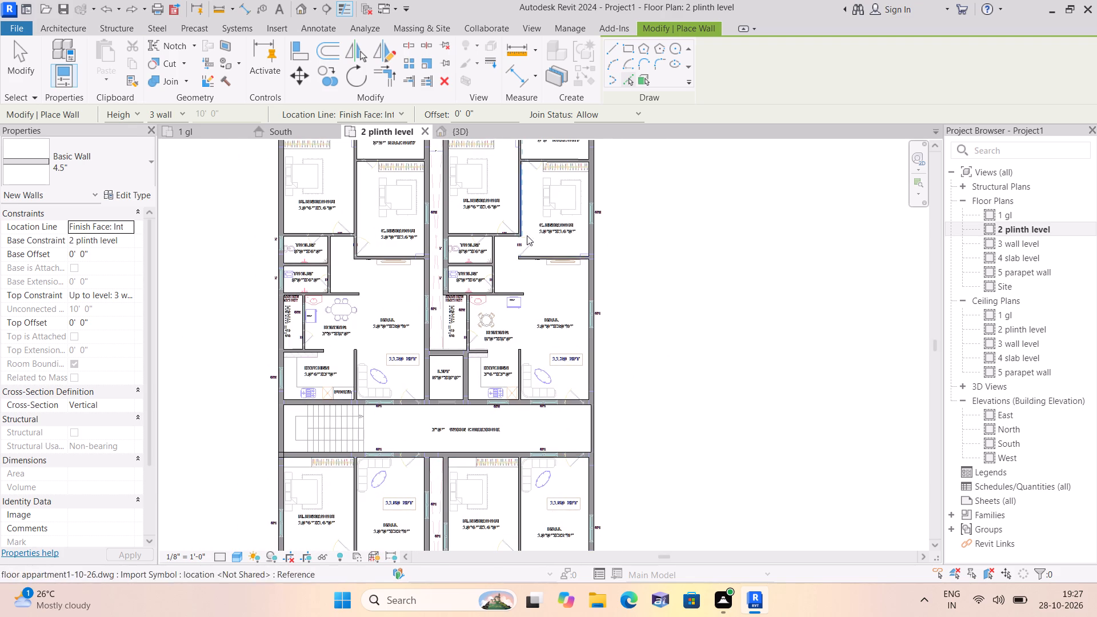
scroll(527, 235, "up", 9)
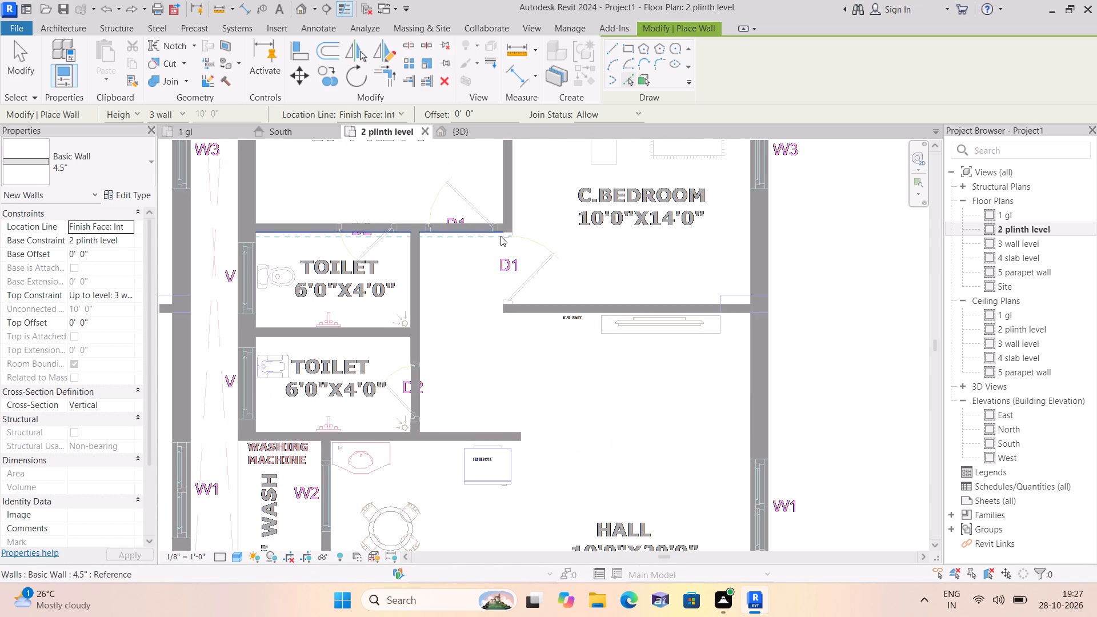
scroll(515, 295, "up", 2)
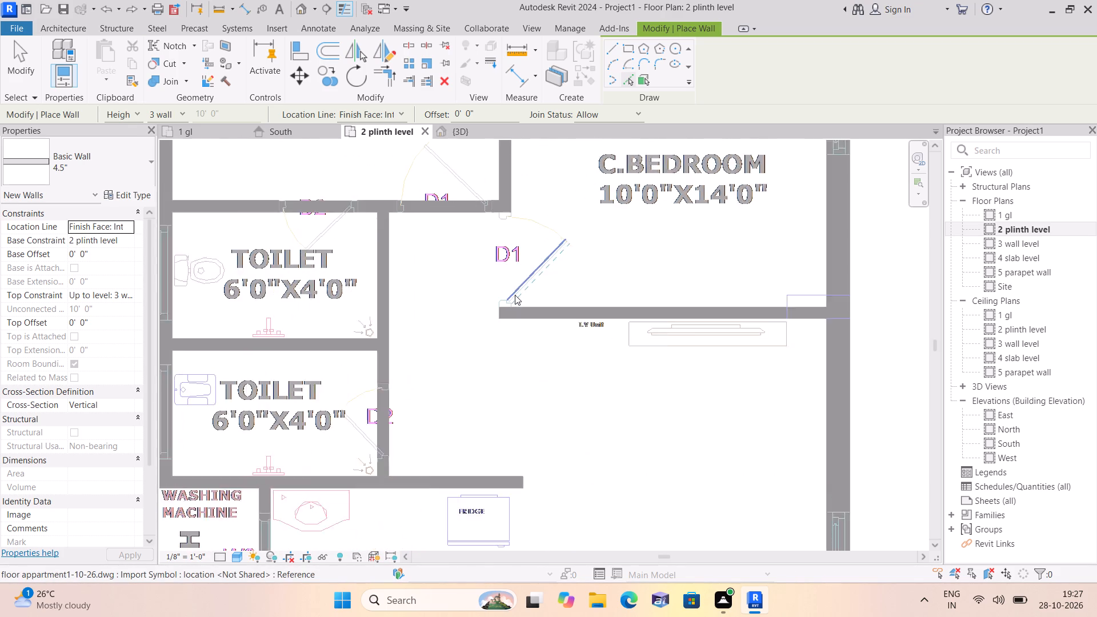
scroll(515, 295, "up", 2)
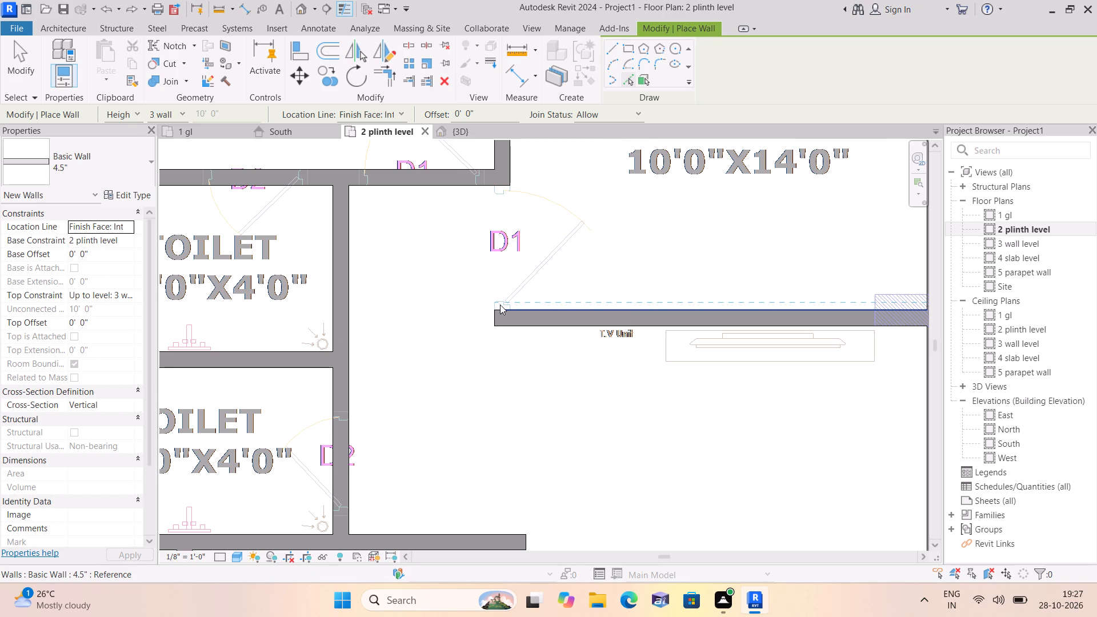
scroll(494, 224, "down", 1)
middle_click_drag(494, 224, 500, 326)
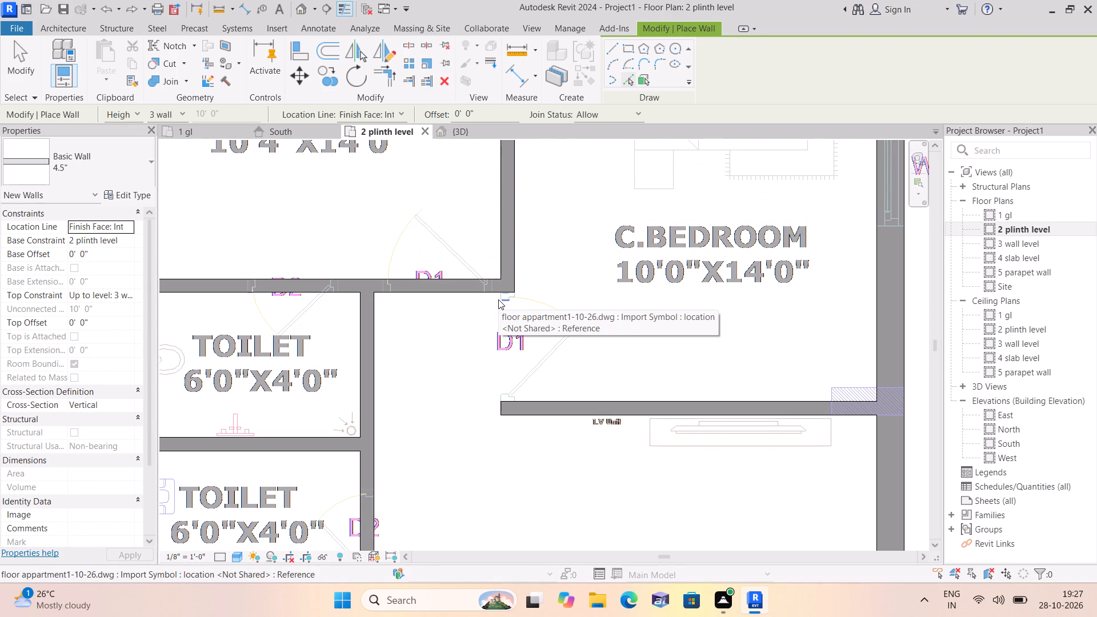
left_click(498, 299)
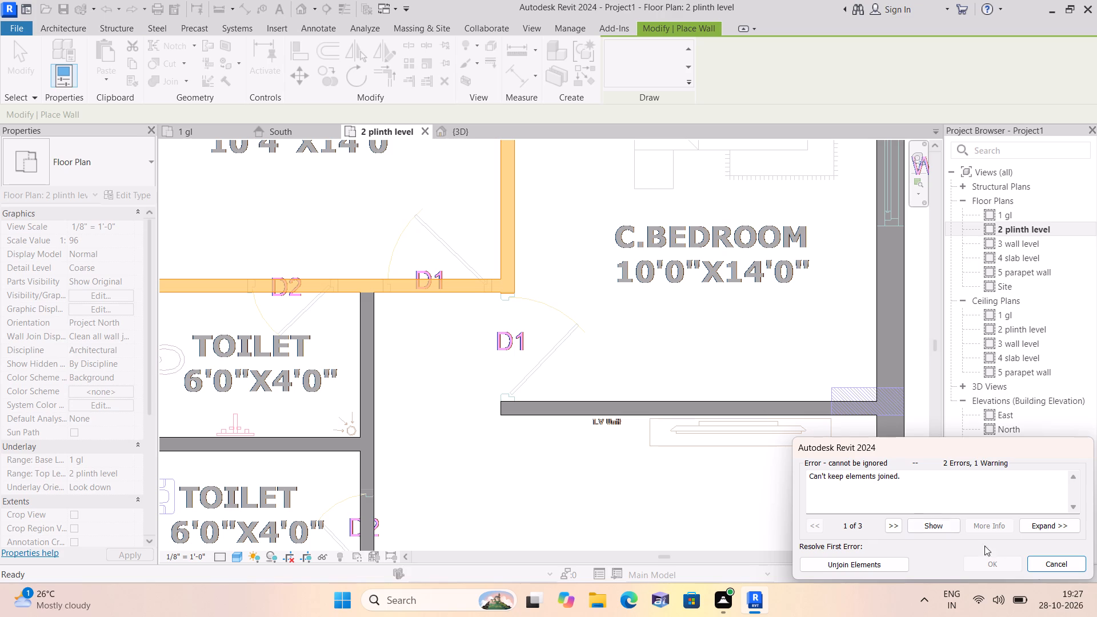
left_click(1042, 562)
Place a 4.5" architectural wall by picking the CAD column line in the southeast corner of the northwest flat's C.Bedroom.
scroll(720, 350, "down", 6)
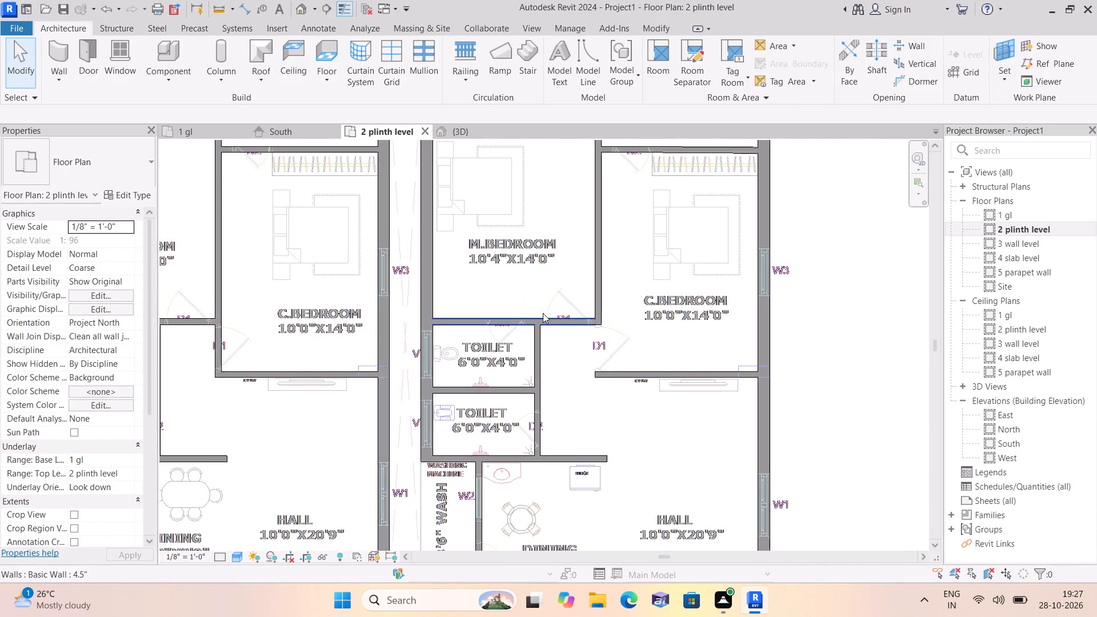
scroll(542, 313, "down", 3)
scroll(421, 352, "up", 6)
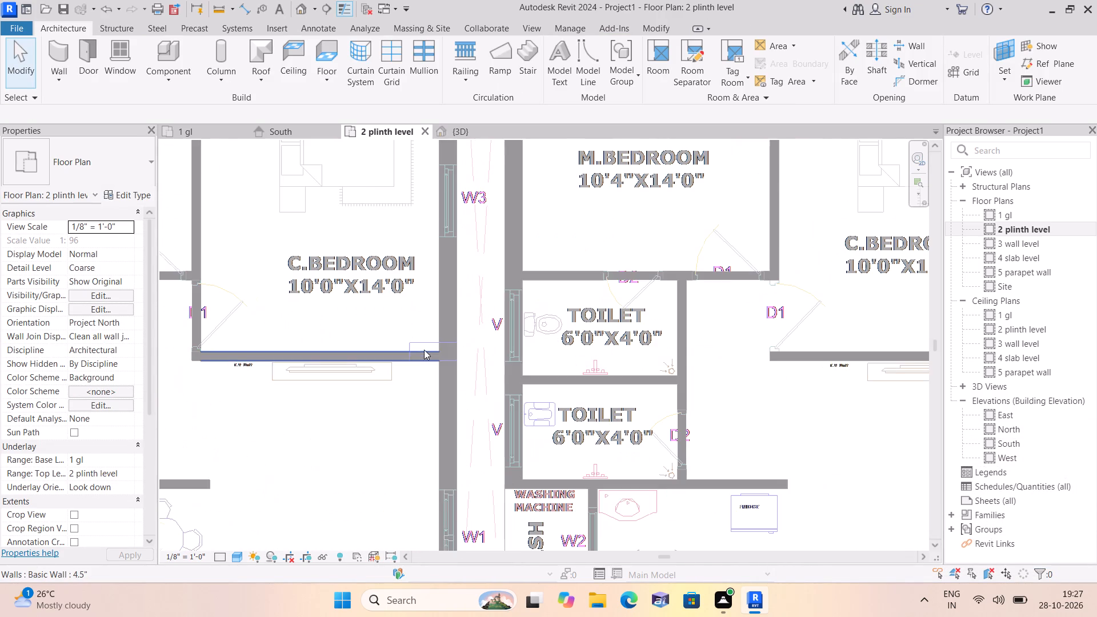
left_click(55, 81)
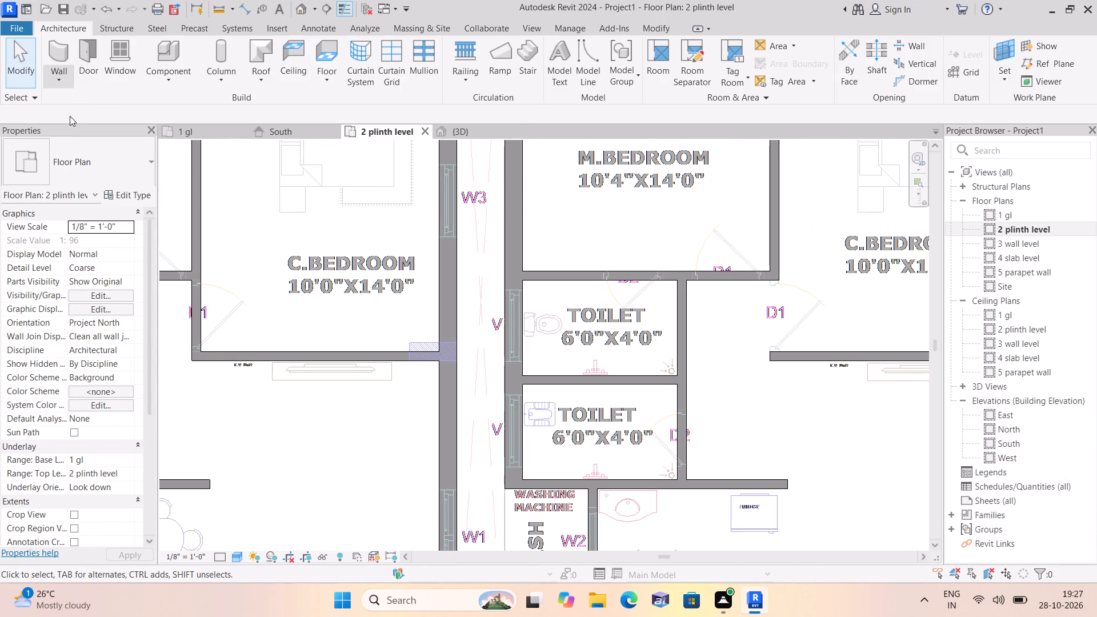
left_click(103, 109)
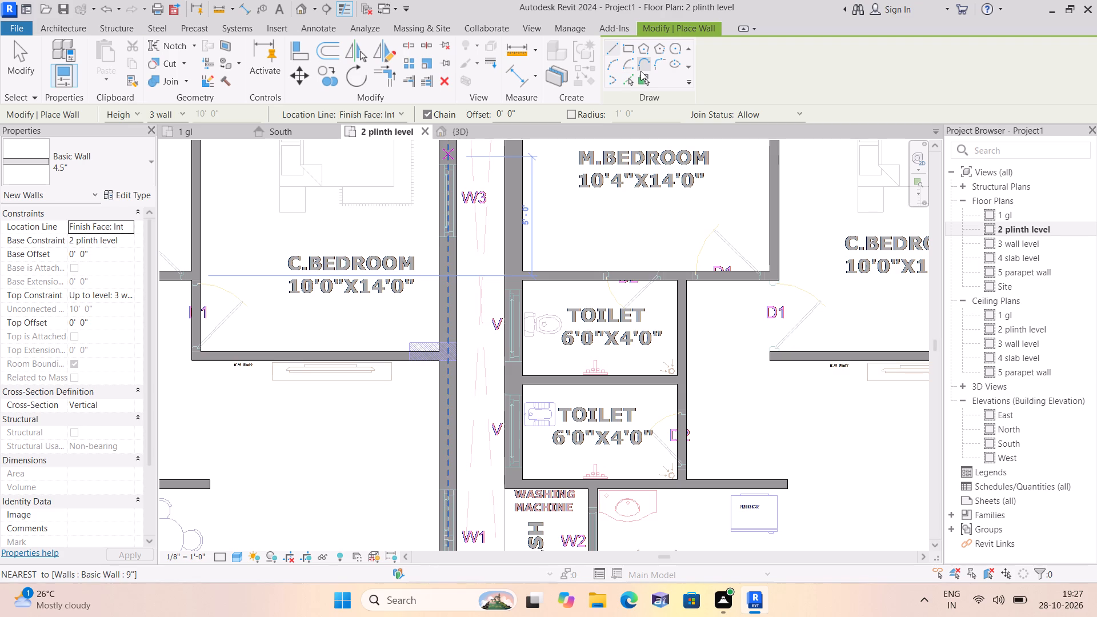
left_click(632, 78)
scroll(410, 350, "up", 2)
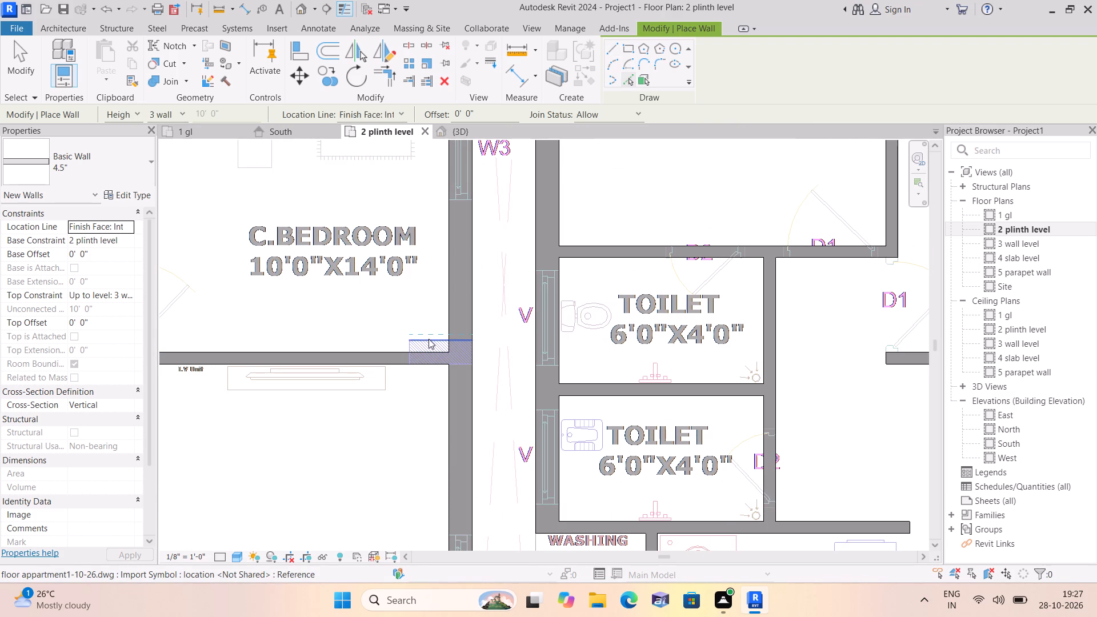
left_click(429, 342)
Place a 4.5" wall on the CAD column line in the northwest flat's M.Bedroom, beside the 3'9" balcony wall.
scroll(423, 310, "down", 5)
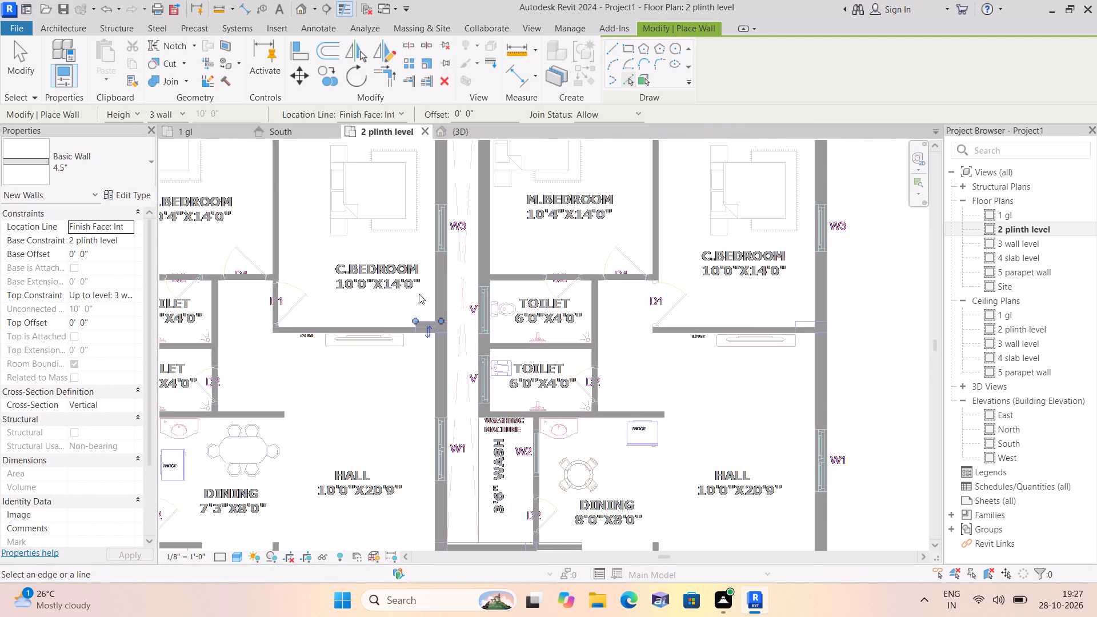
middle_click_drag(362, 193, 511, 447)
scroll(382, 248, "down", 3)
scroll(465, 381, "up", 6)
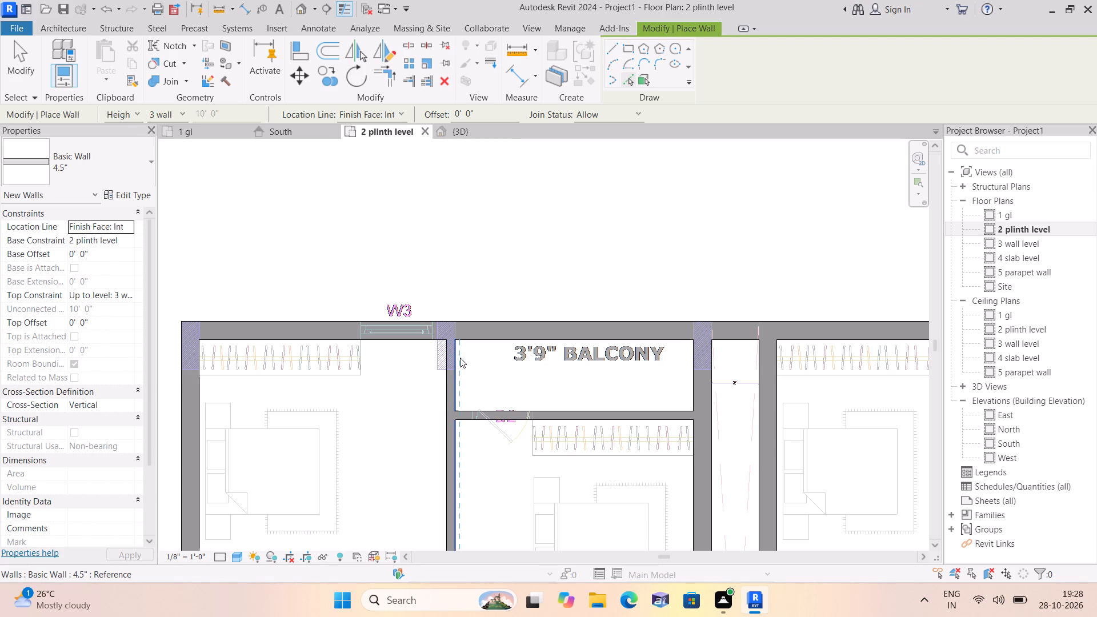
scroll(449, 368, "up", 1)
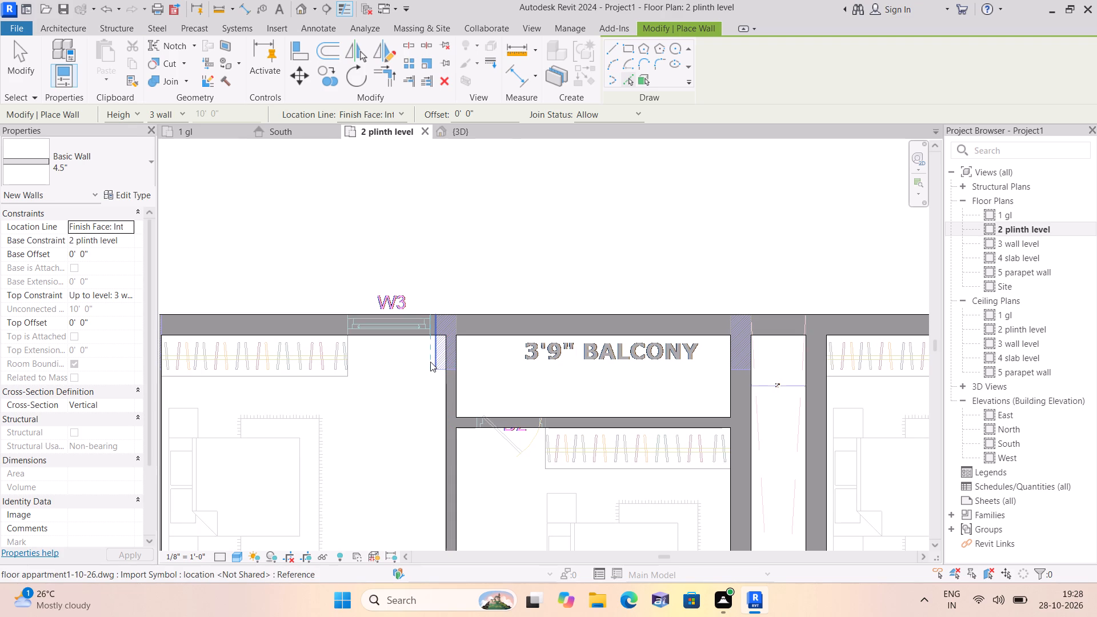
left_click(436, 361)
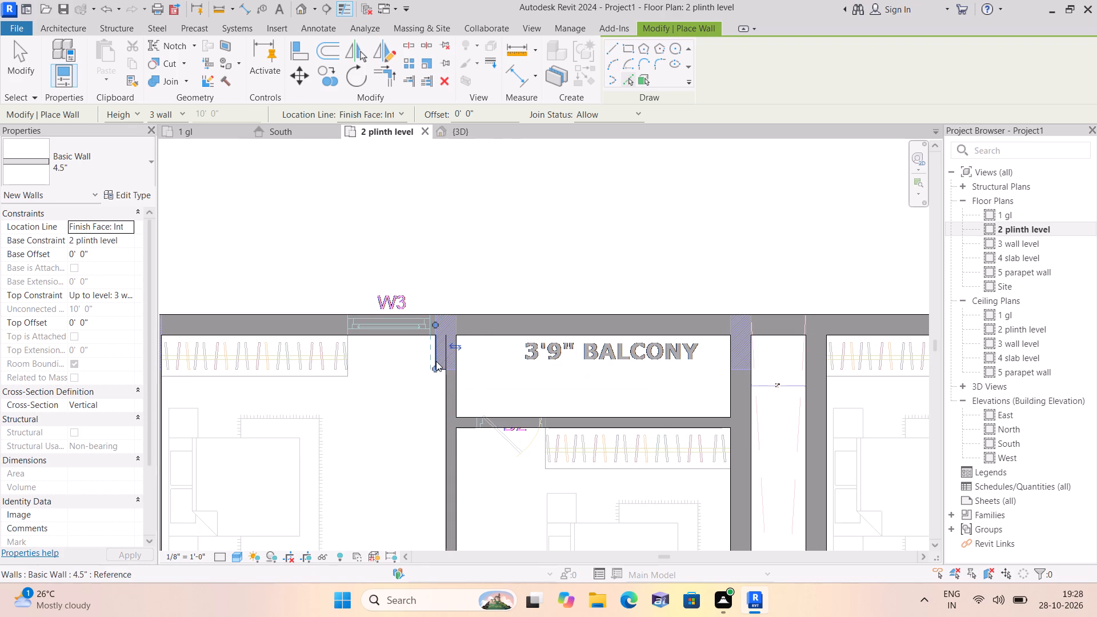
Place a 4.5" wall on the CAD column line in the southeast corner of the northeast flat's C.Bedroom.
scroll(436, 361, "down", 5)
middle_click_drag(673, 392, 449, 217)
scroll(449, 217, "down", 1)
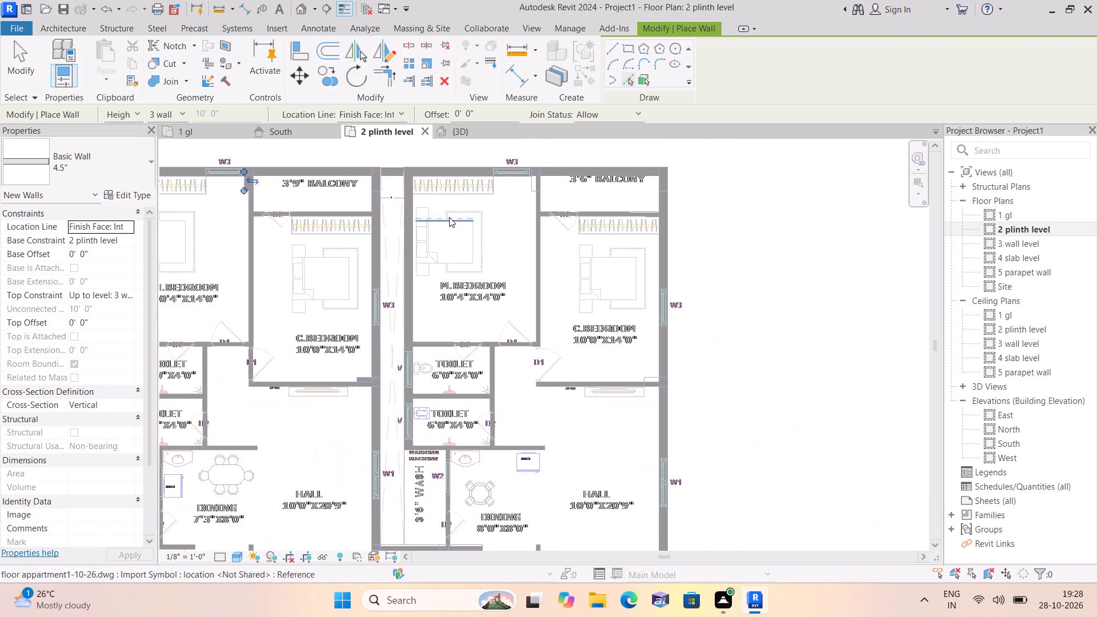
scroll(635, 378, "up", 5)
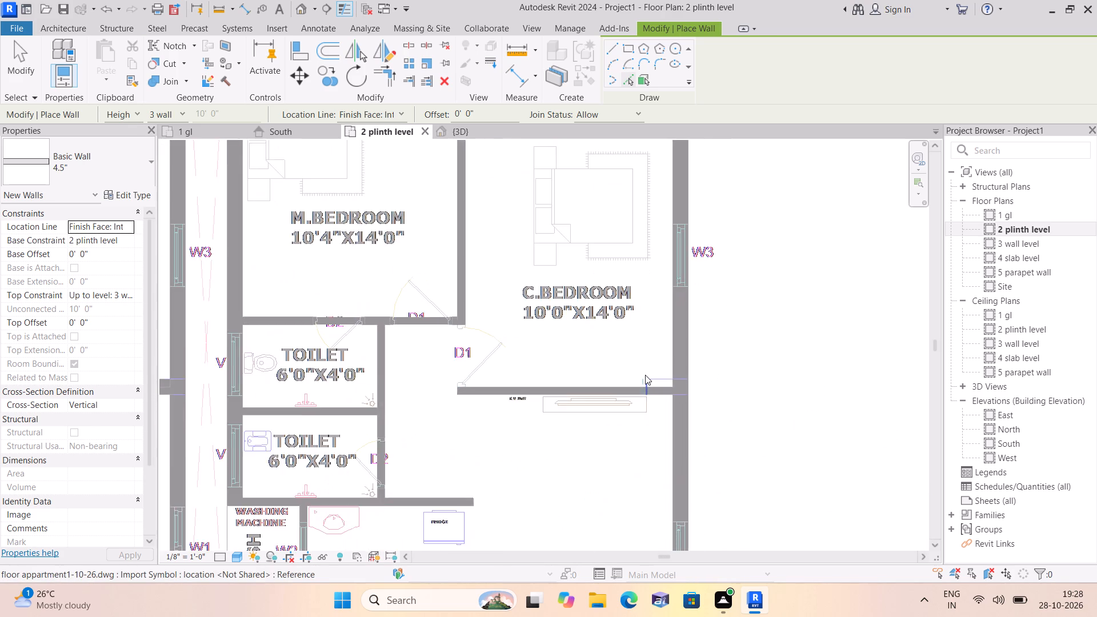
scroll(645, 375, "up", 2)
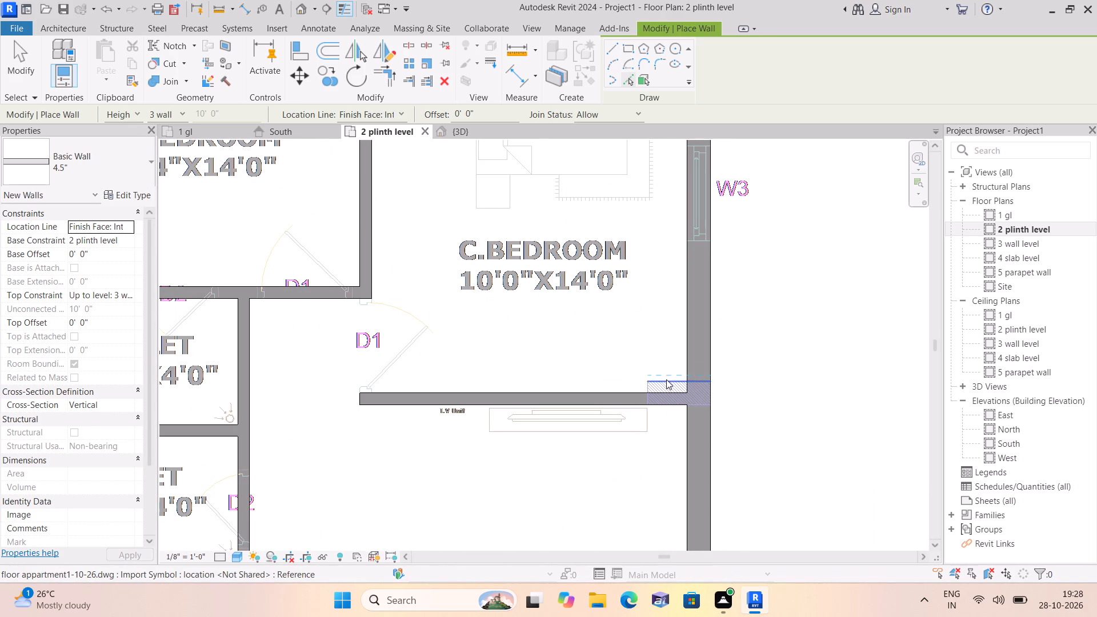
left_click(666, 383)
Inspect the plan from the two north flats across the 7'0" wide corridor to the south flats for missing walls.
scroll(671, 376, "down", 6)
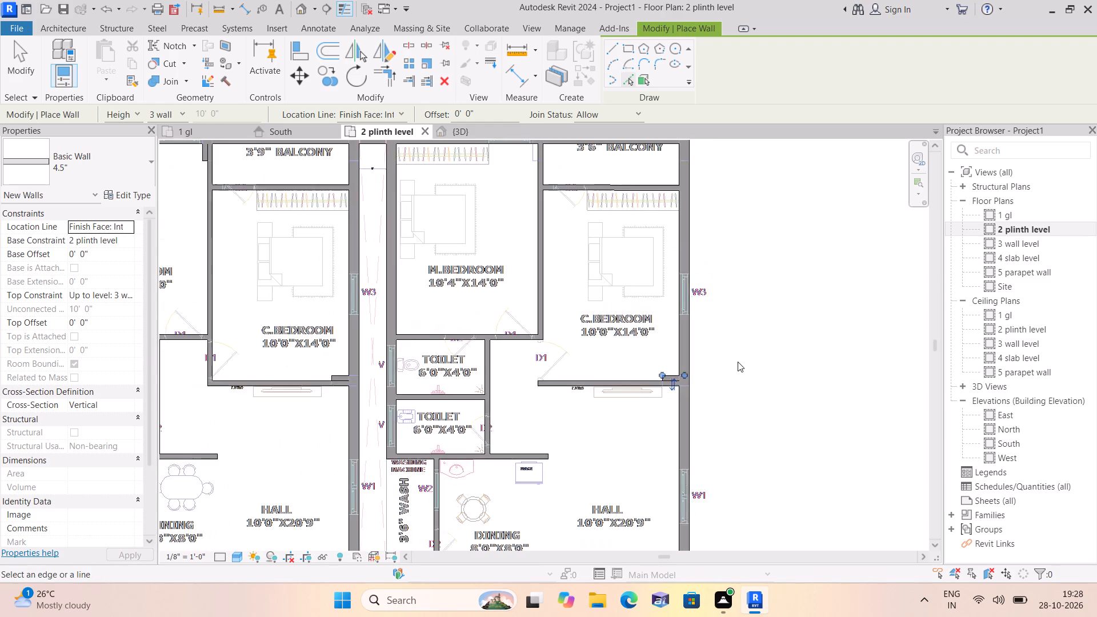
scroll(738, 362, "down", 3)
middle_click_drag(770, 388, 743, 315)
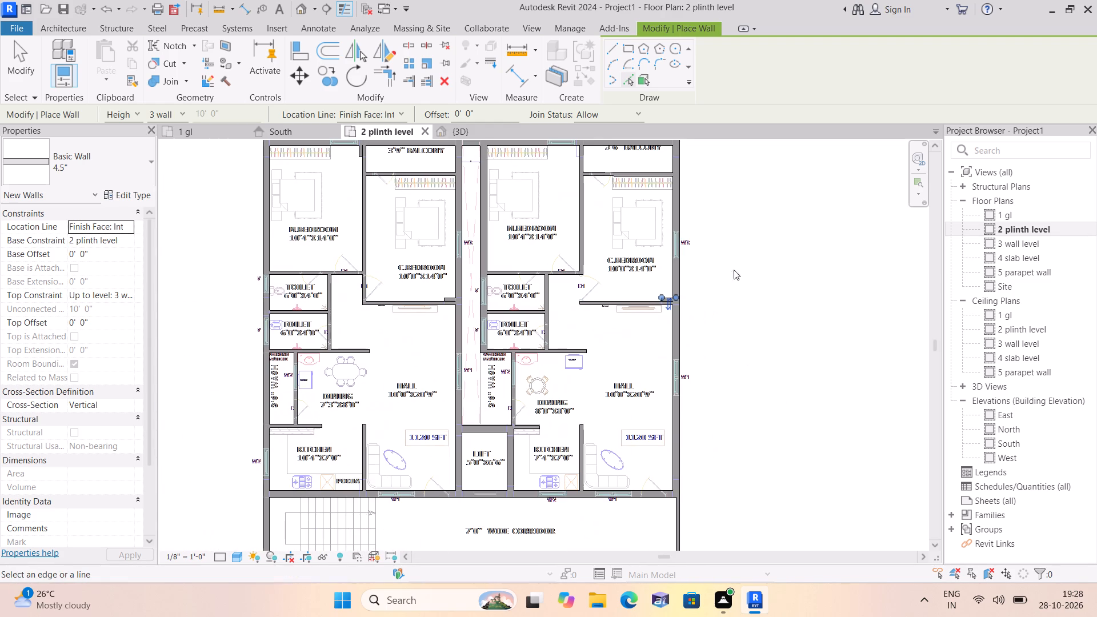
middle_click_drag(777, 353, 756, 266)
middle_click(756, 258)
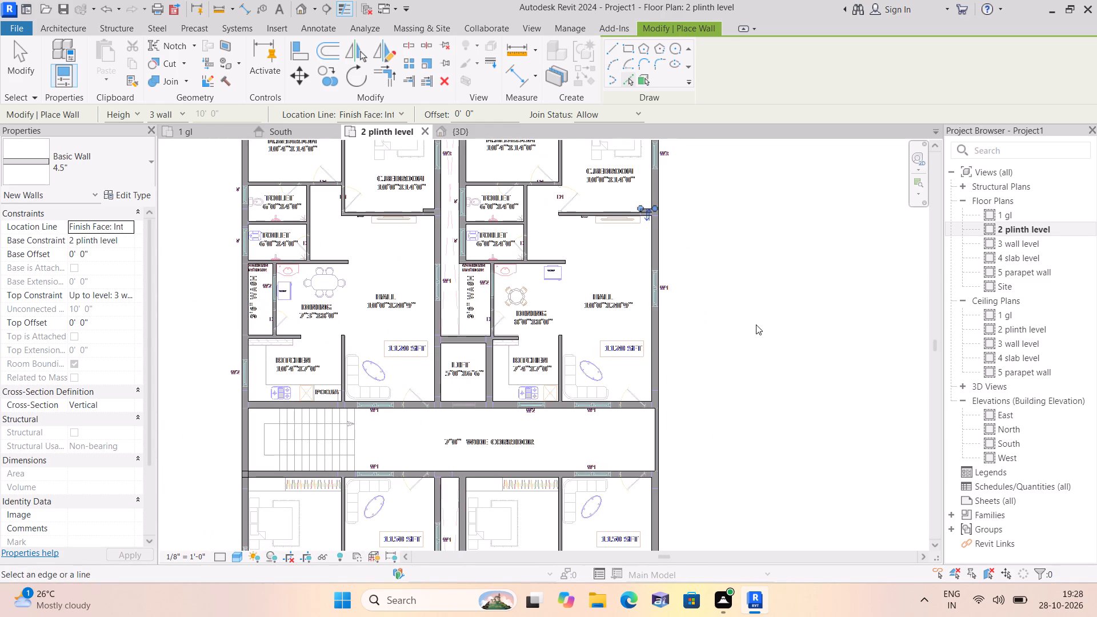
scroll(754, 336, "down", 1)
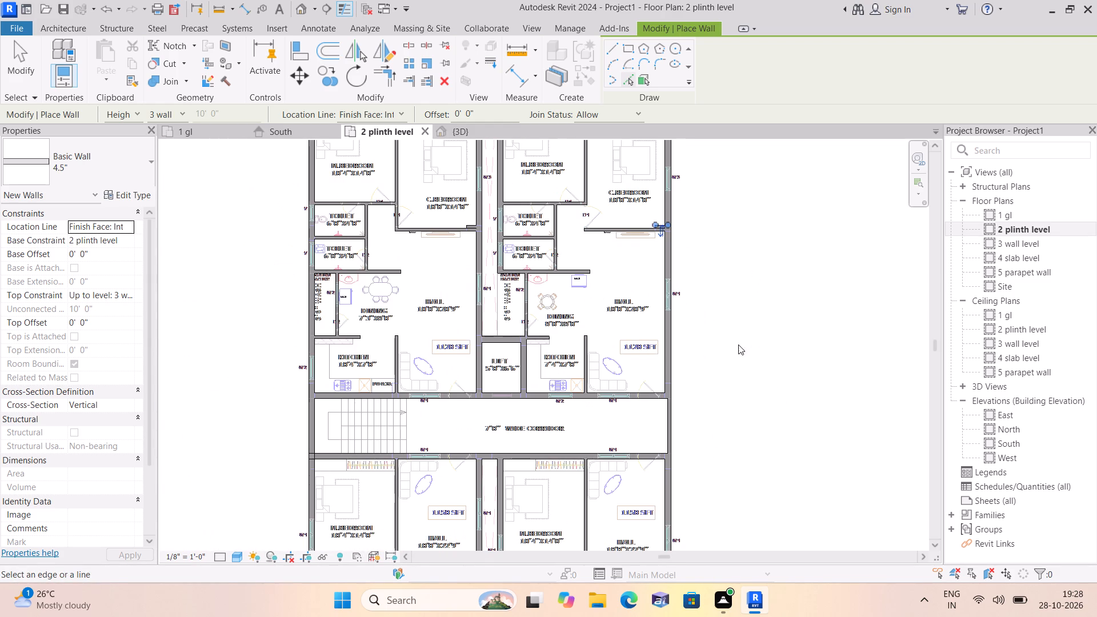
middle_click_drag(736, 342, 716, 227)
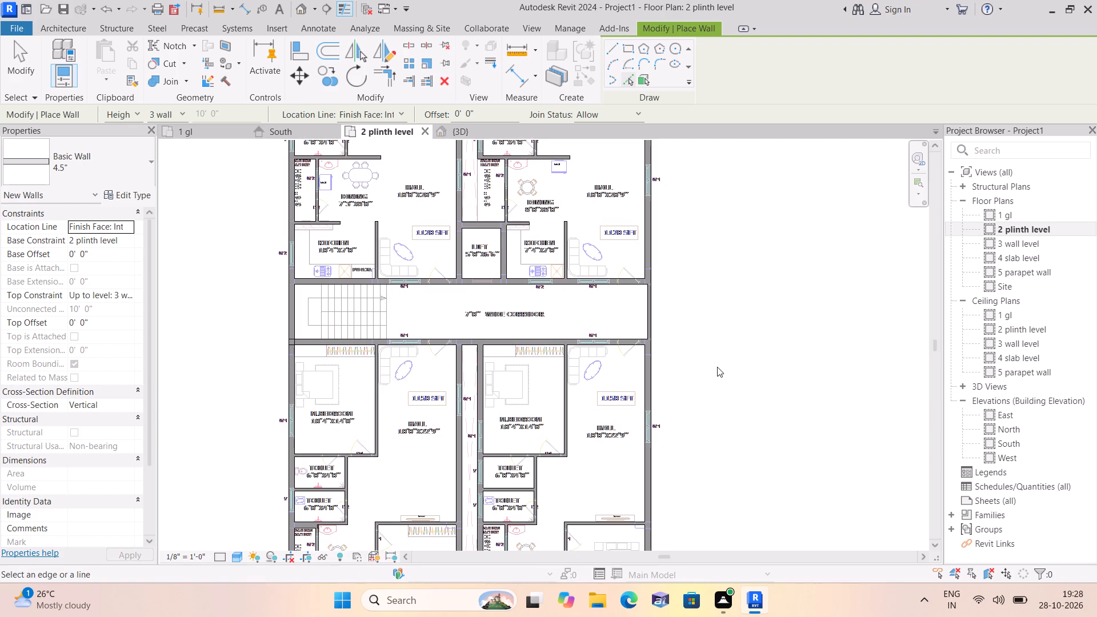
Place a 4.5" wall on the CAD column line in the northeast corner of the southeast flat's C.Bedroom.
middle_click_drag(693, 319, 686, 203)
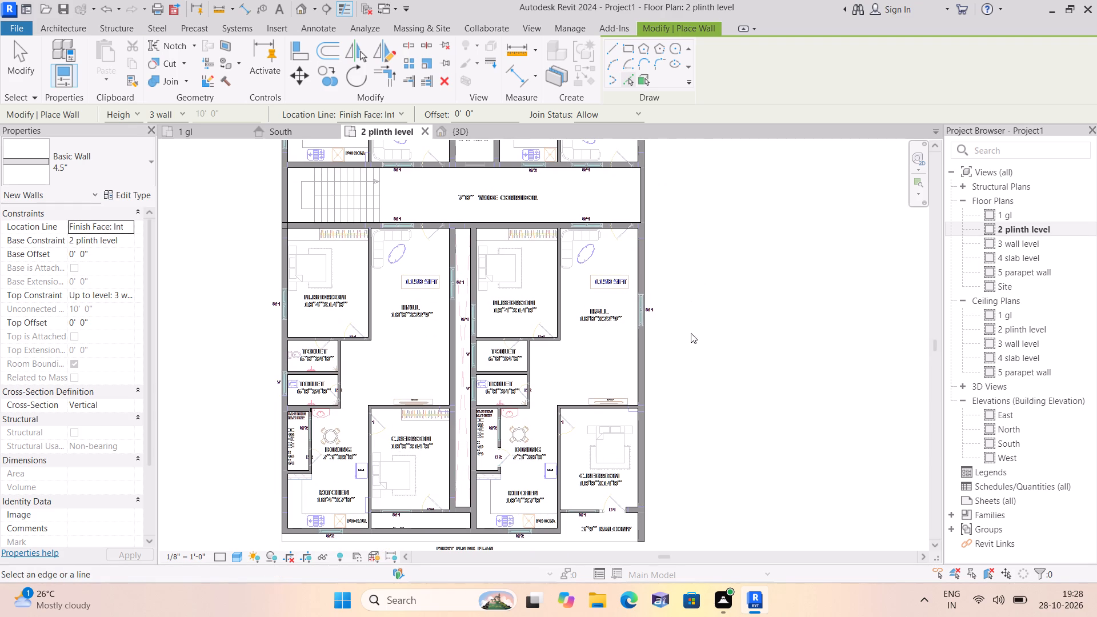
middle_click_drag(690, 337, 682, 274)
scroll(631, 352, "up", 1)
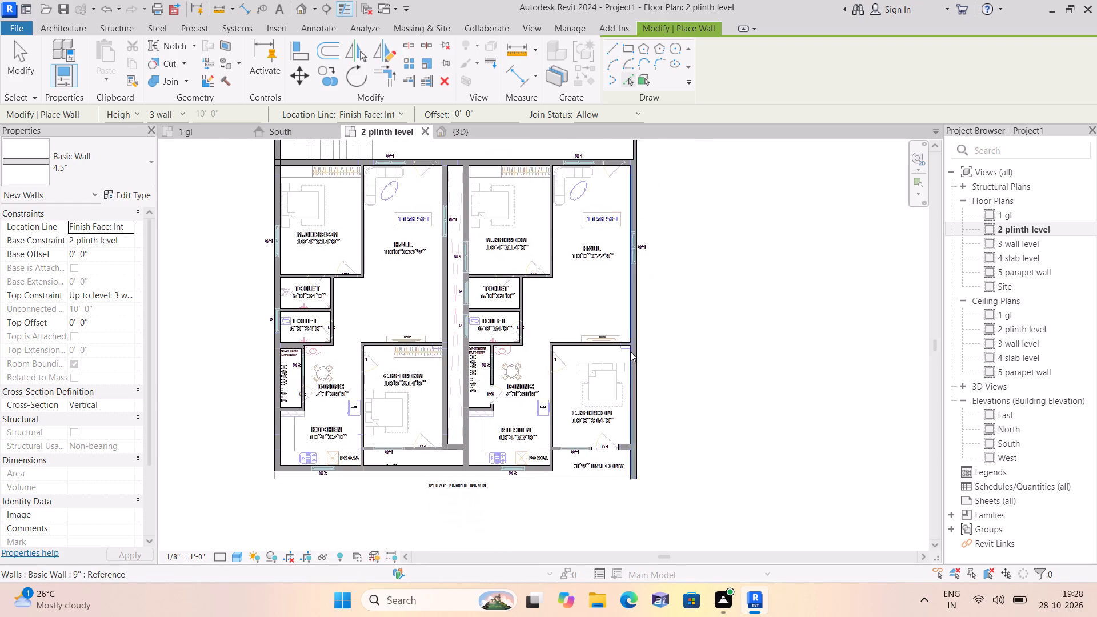
scroll(630, 351, "up", 6)
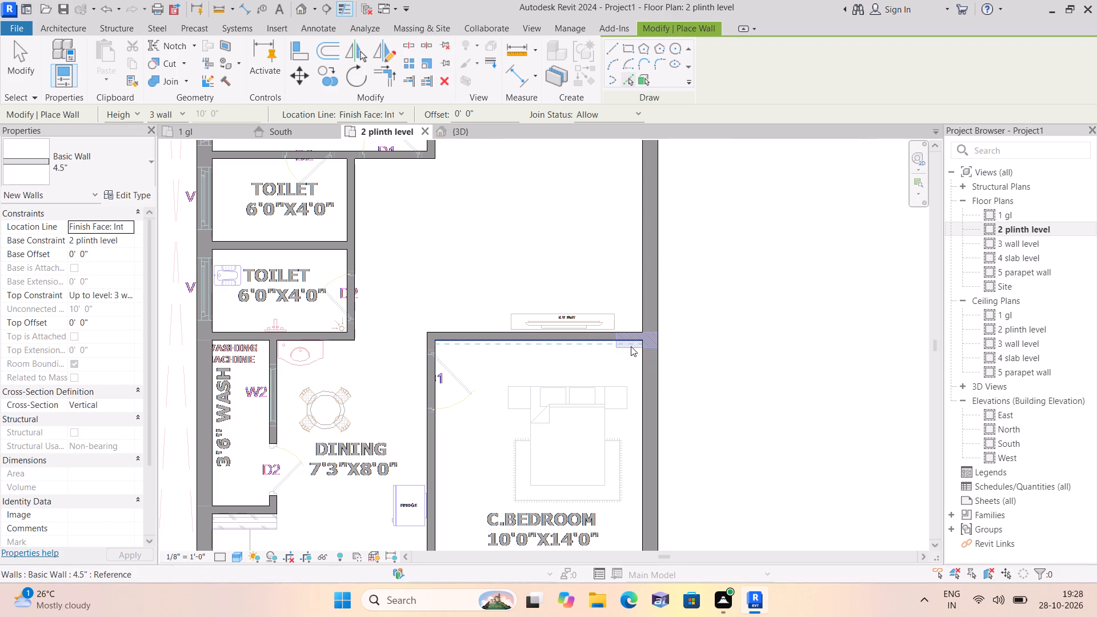
left_click(631, 347)
Place a 4.5" wall on the CAD column line in the southwest flat's Kitchen, against the wall shared with the C.Bedroom.
scroll(631, 347, "down", 4)
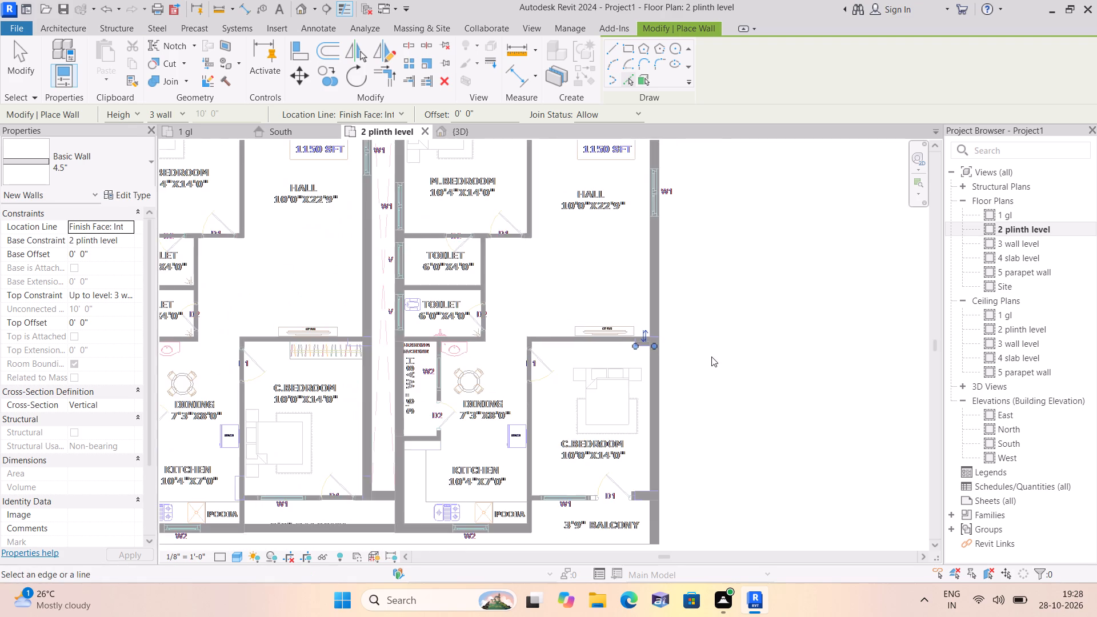
middle_click_drag(713, 358, 686, 262)
scroll(699, 316, "down", 1)
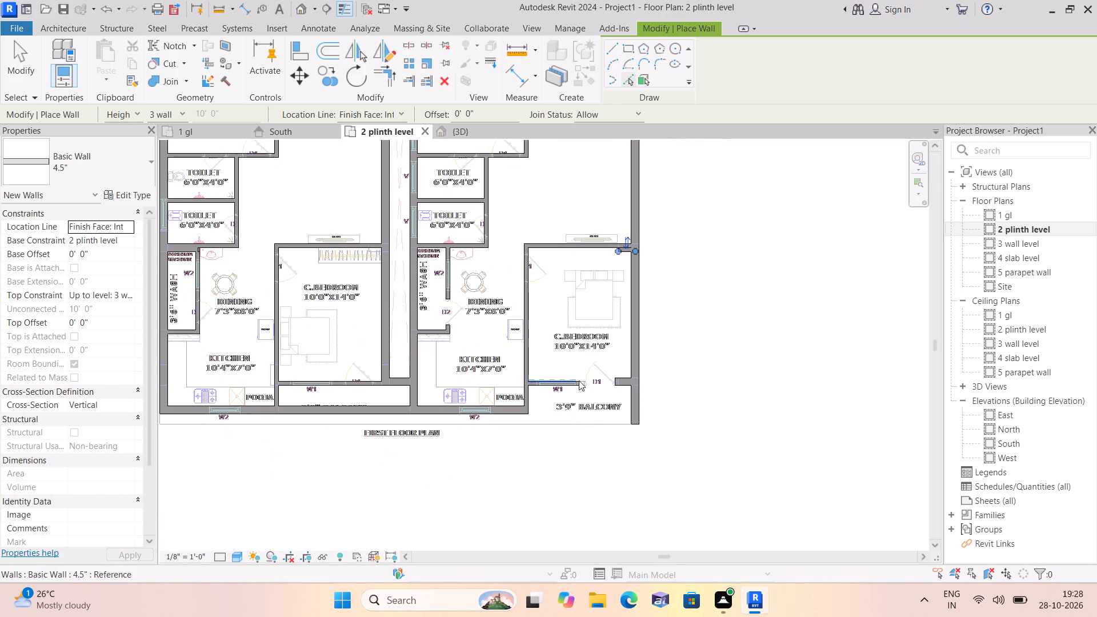
scroll(367, 329, "down", 2)
scroll(284, 371, "up", 1)
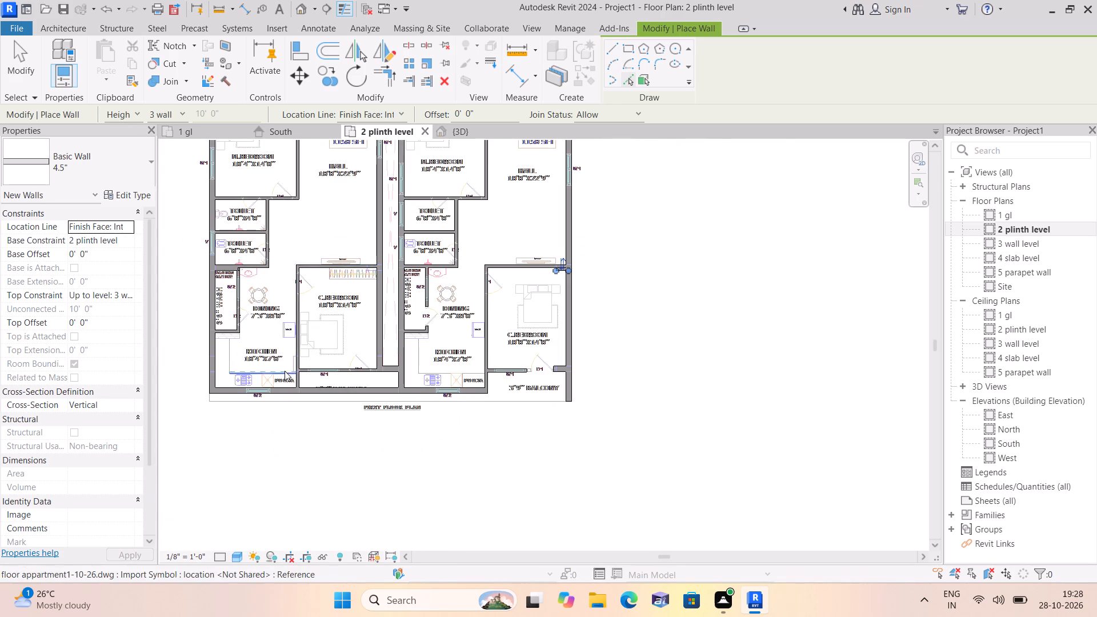
scroll(285, 371, "up", 7)
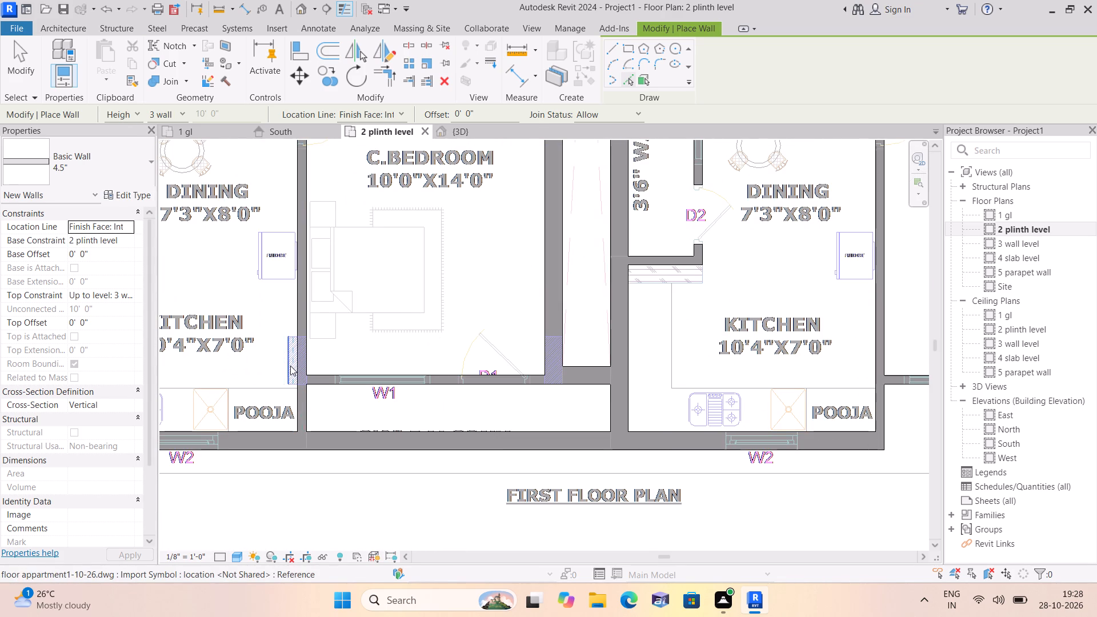
left_click(290, 366)
Trim/Extend to Corner the northeast flat's wall between M.Bedroom and C.Bedroom with the C.Bedroom's south wall, closing the D1 door gap.
scroll(333, 310, "down", 3)
middle_click_drag(365, 280, 442, 406)
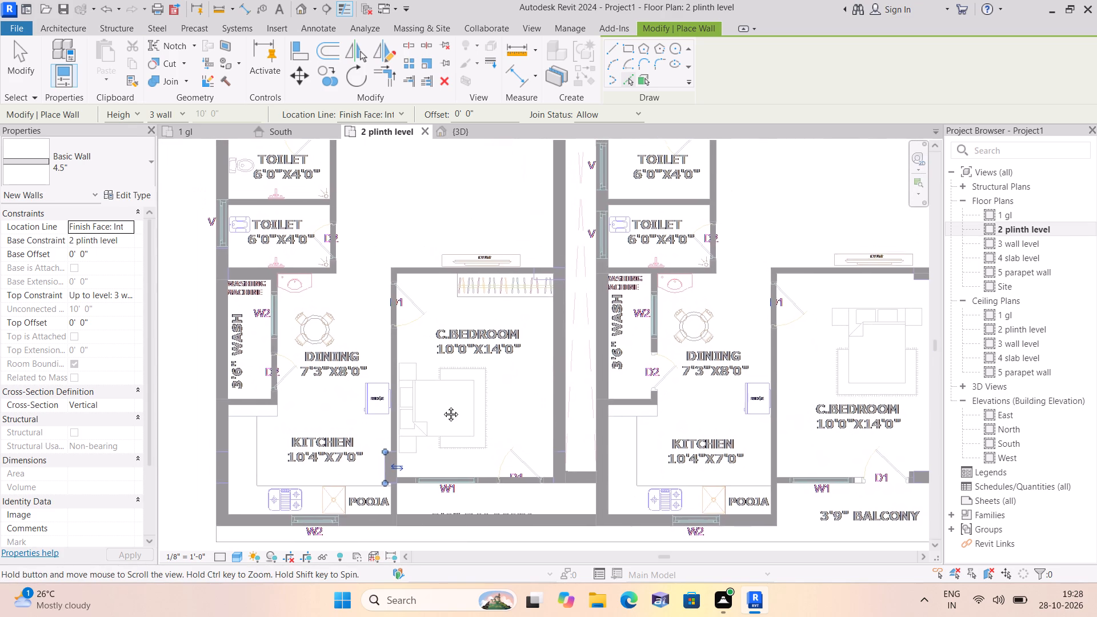
middle_click_drag(442, 406, 445, 407)
scroll(446, 408, "down", 2)
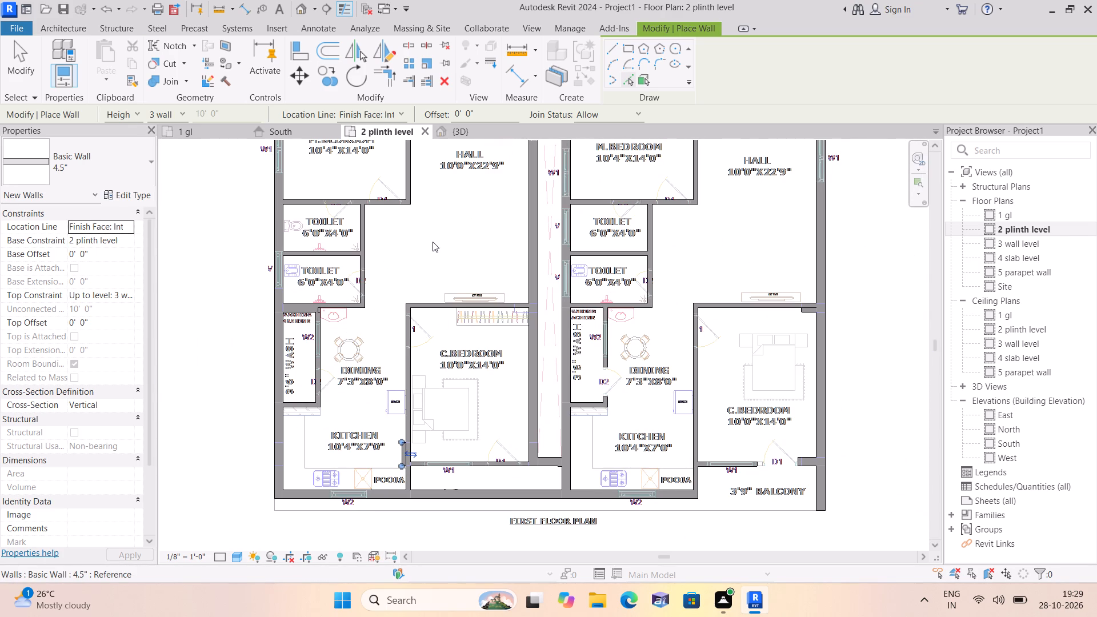
scroll(433, 246, "down", 1)
middle_click_drag(435, 235, 365, 456)
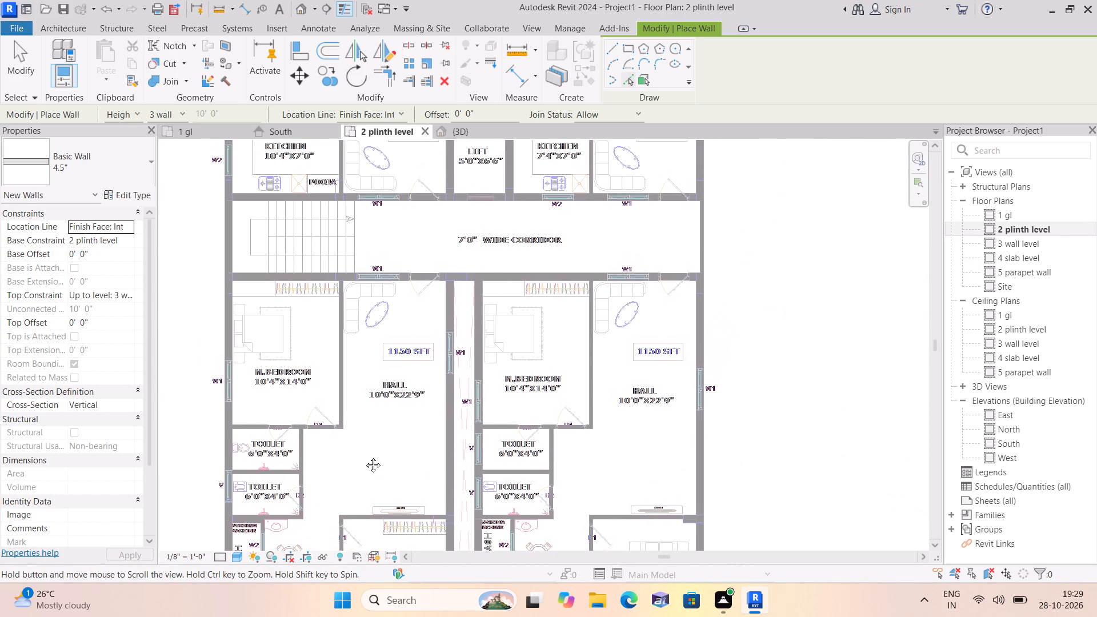
middle_click_drag(365, 456, 365, 458)
scroll(367, 458, "down", 1)
scroll(390, 415, "down", 1)
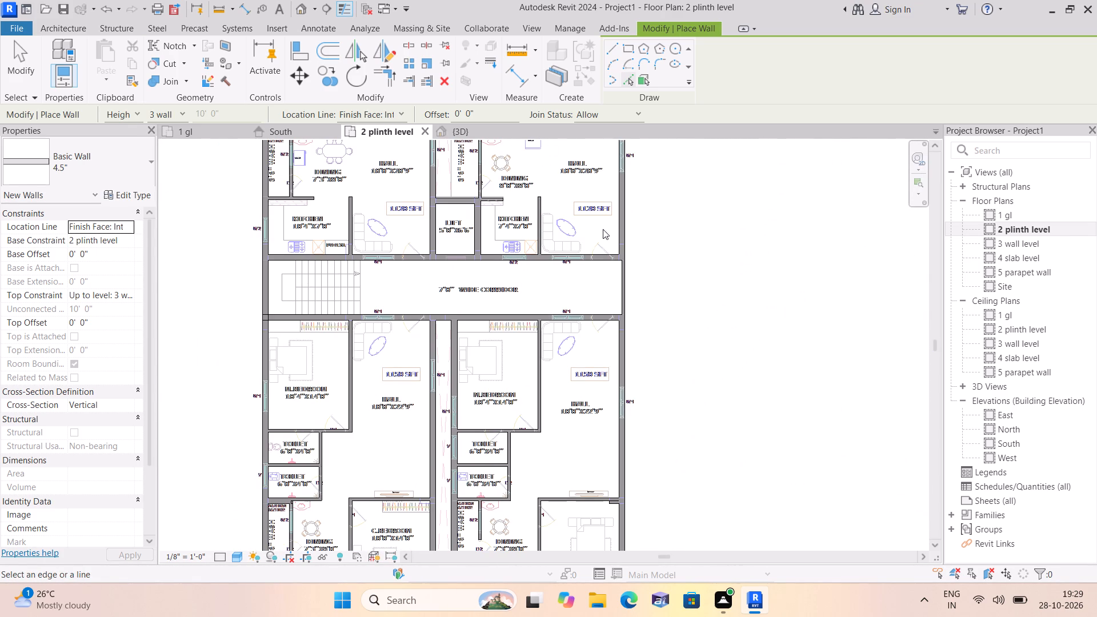
middle_click_drag(603, 229, 604, 403)
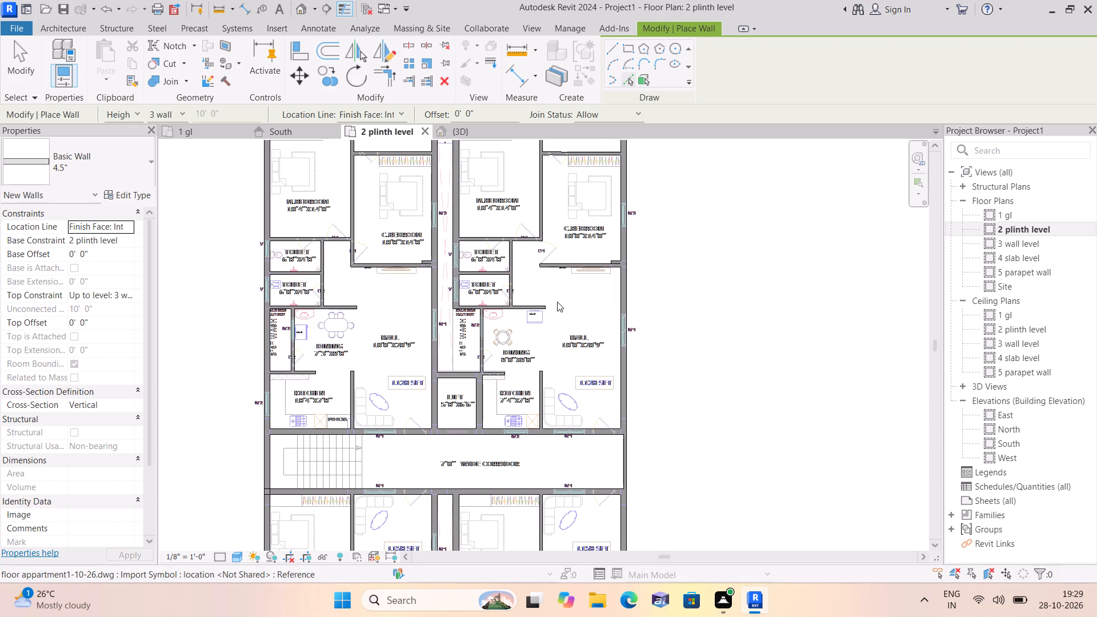
middle_click_drag(557, 302, 570, 352)
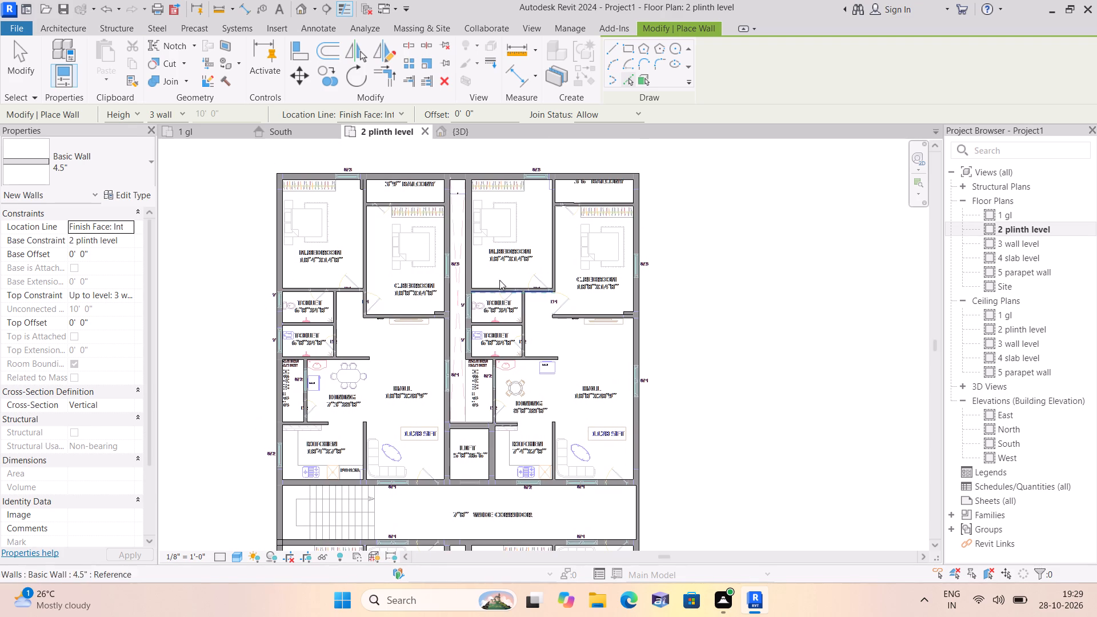
left_click(379, 70)
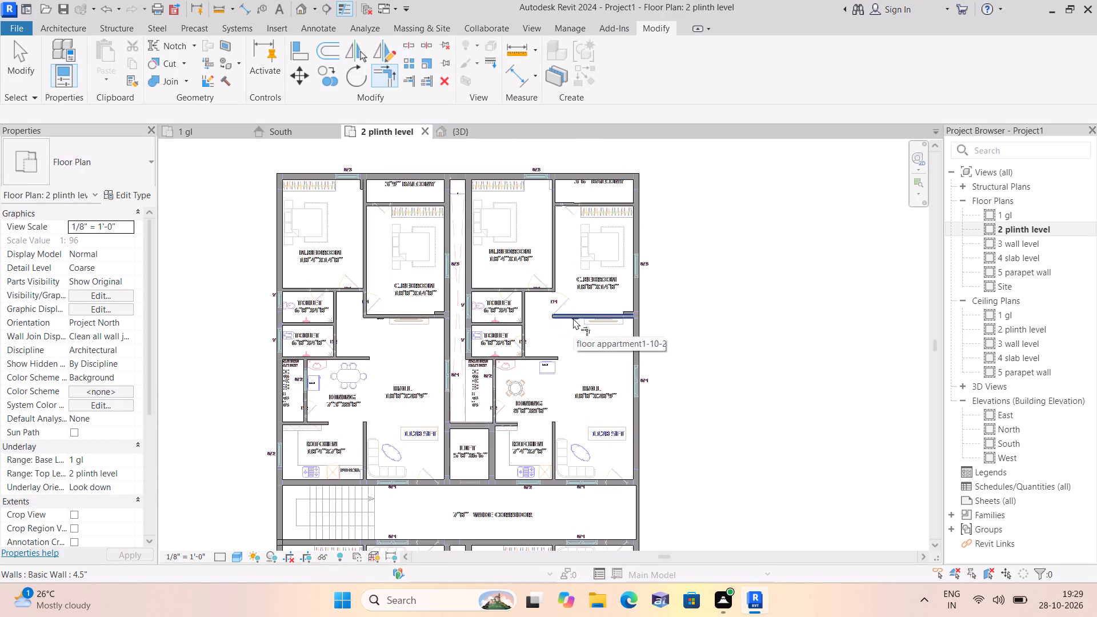
scroll(568, 307, "up", 2)
left_click(551, 278)
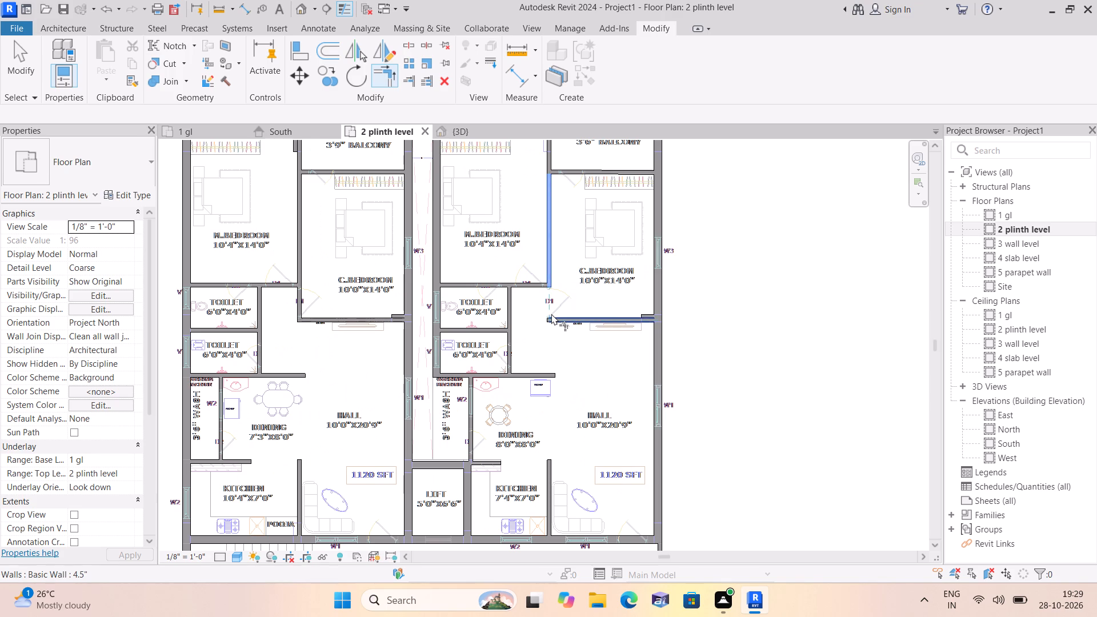
left_click(551, 314)
Trim/Extend the southeast flat's C.Bedroom balcony wall across the D1 door opening to the short 4.5" wall on its east side.
middle_click_drag(574, 257, 555, 330)
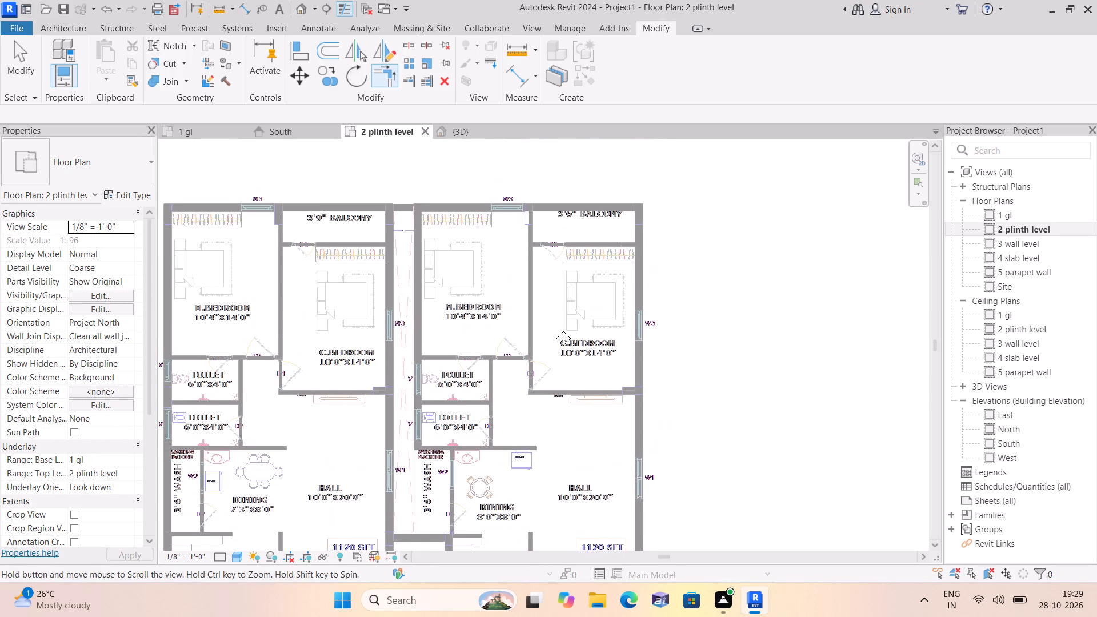
middle_click_drag(555, 330, 560, 281)
scroll(551, 314, "down", 1)
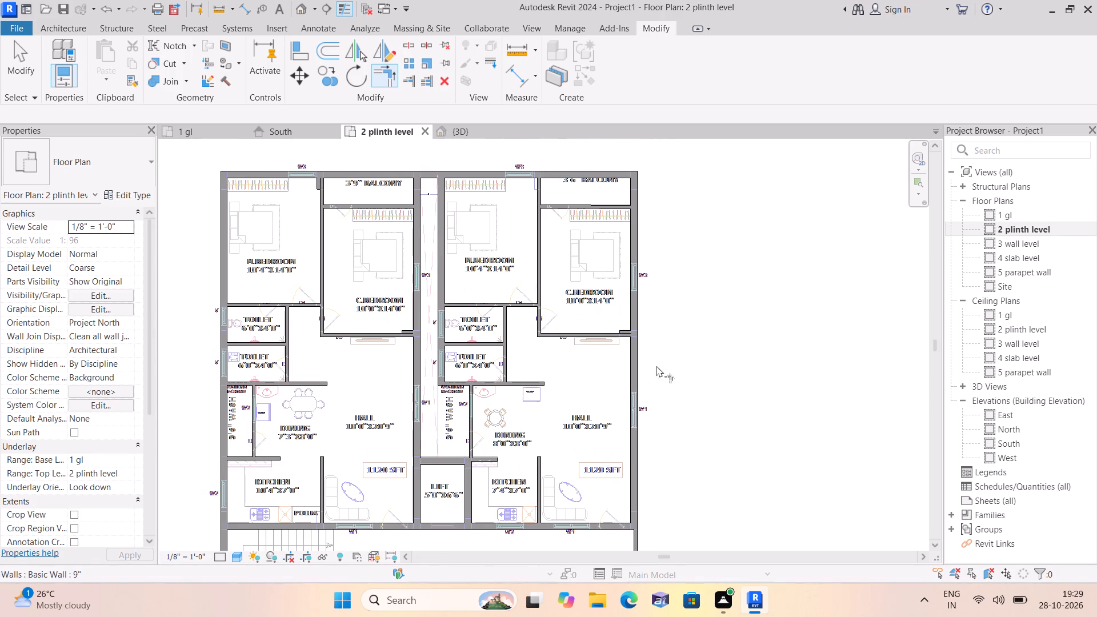
middle_click_drag(683, 370, 681, 254)
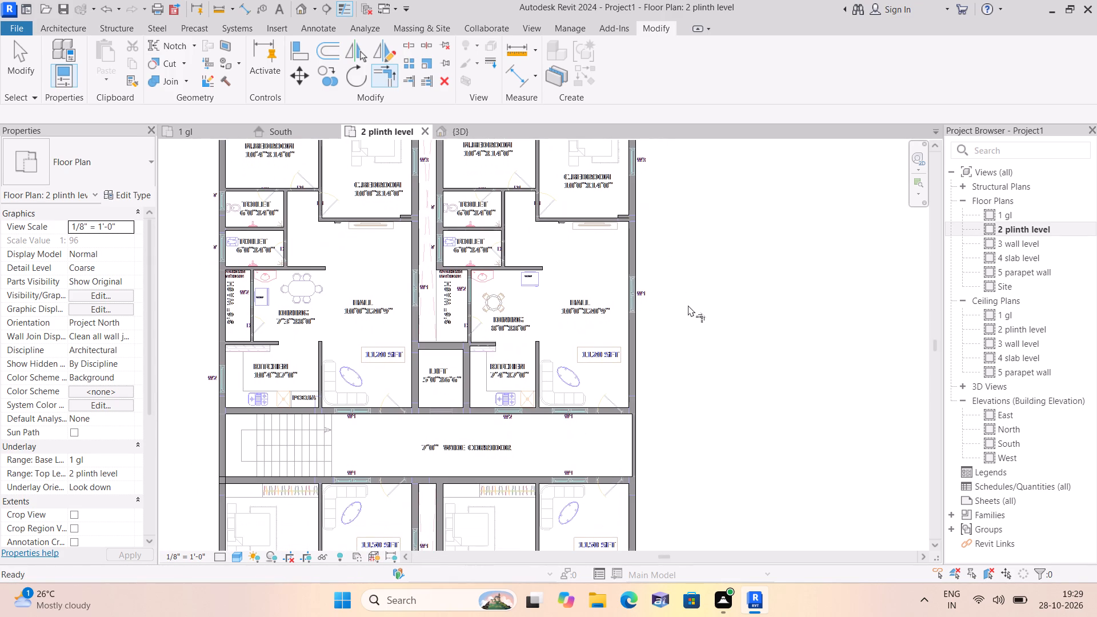
middle_click_drag(682, 301, 656, 203)
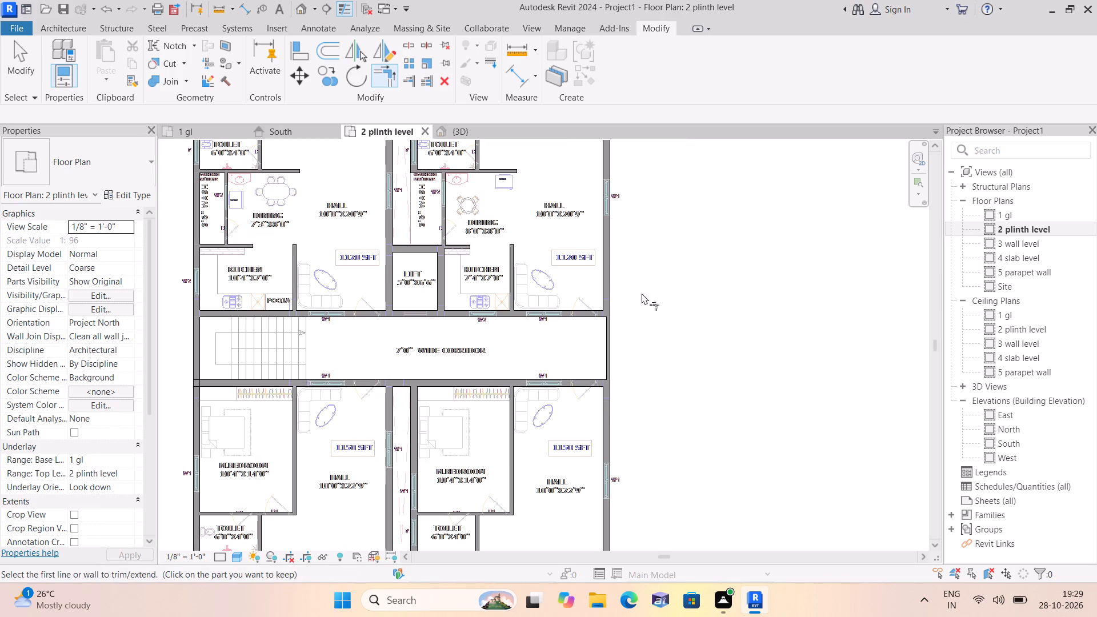
middle_click_drag(641, 334, 611, 191)
scroll(602, 351, "down", 1)
middle_click_drag(602, 350, 608, 335)
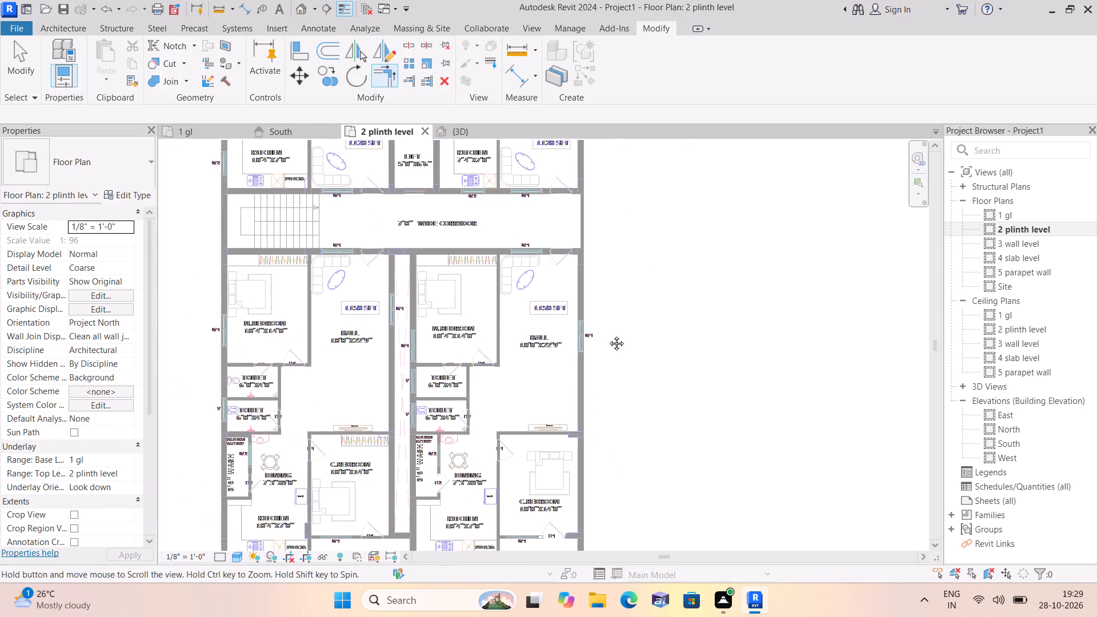
middle_click_drag(608, 335, 638, 250)
scroll(537, 378, "up", 2)
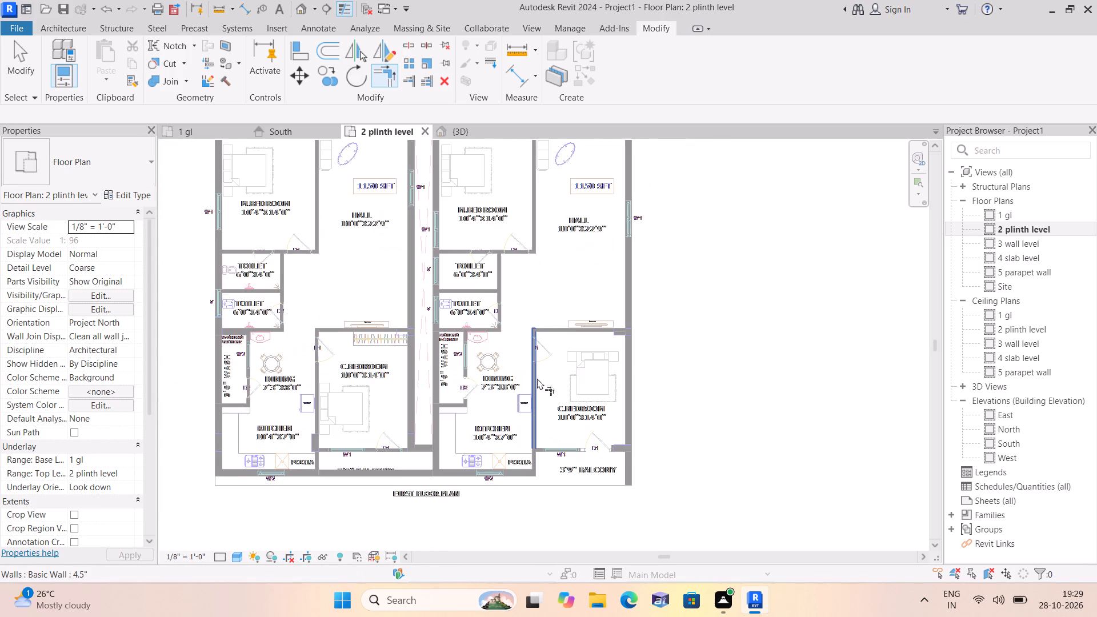
scroll(537, 378, "up", 1)
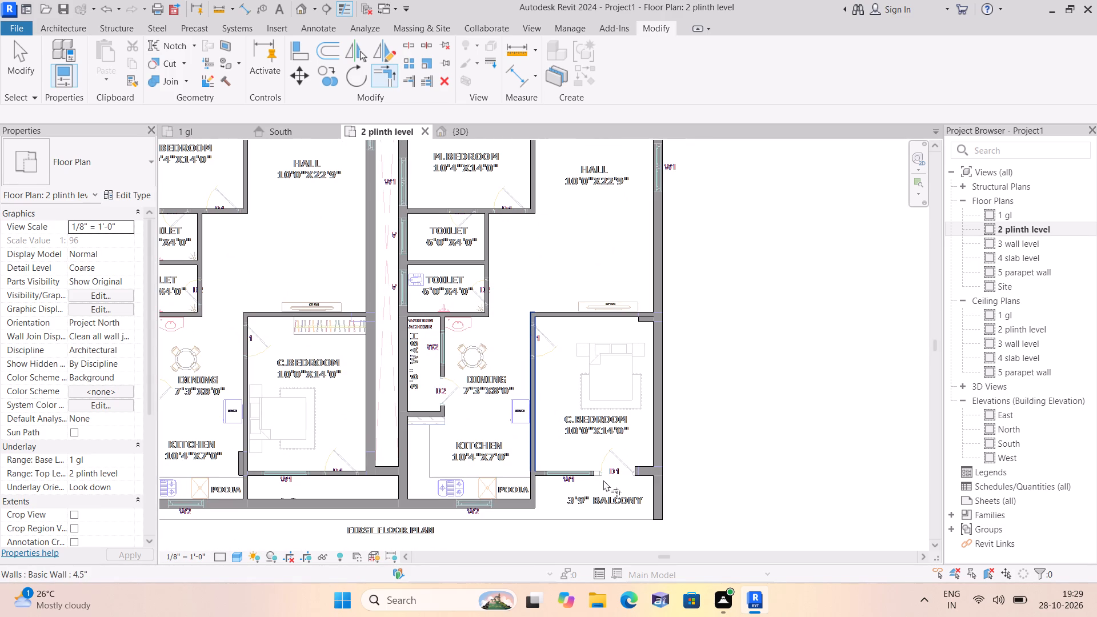
scroll(601, 480, "up", 2)
middle_click_drag(595, 476, 570, 414)
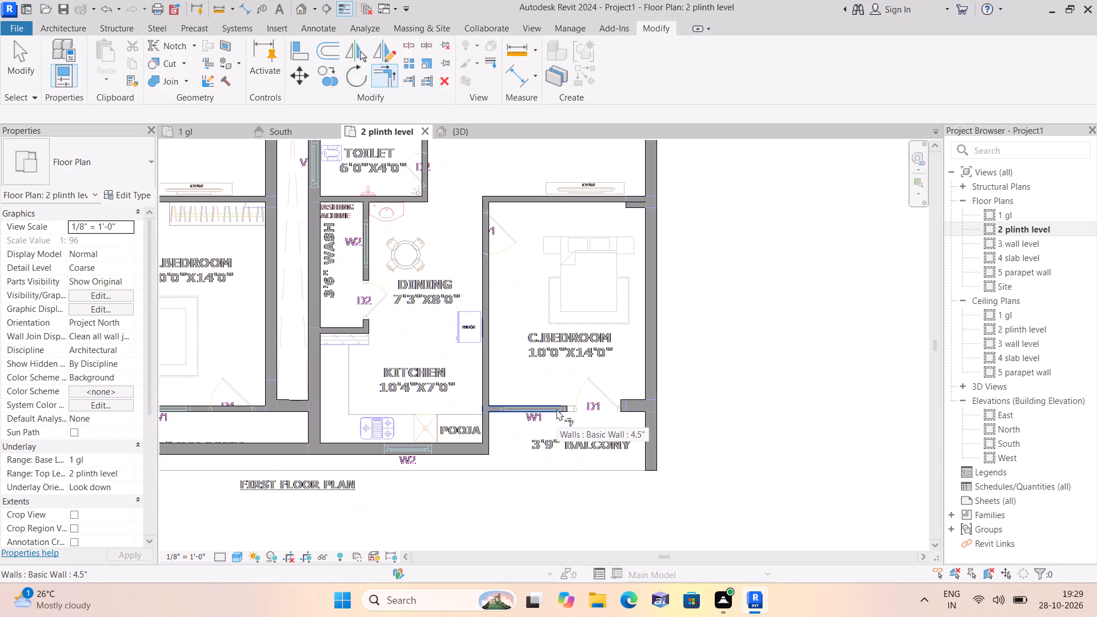
left_click(556, 409)
left_click(623, 408)
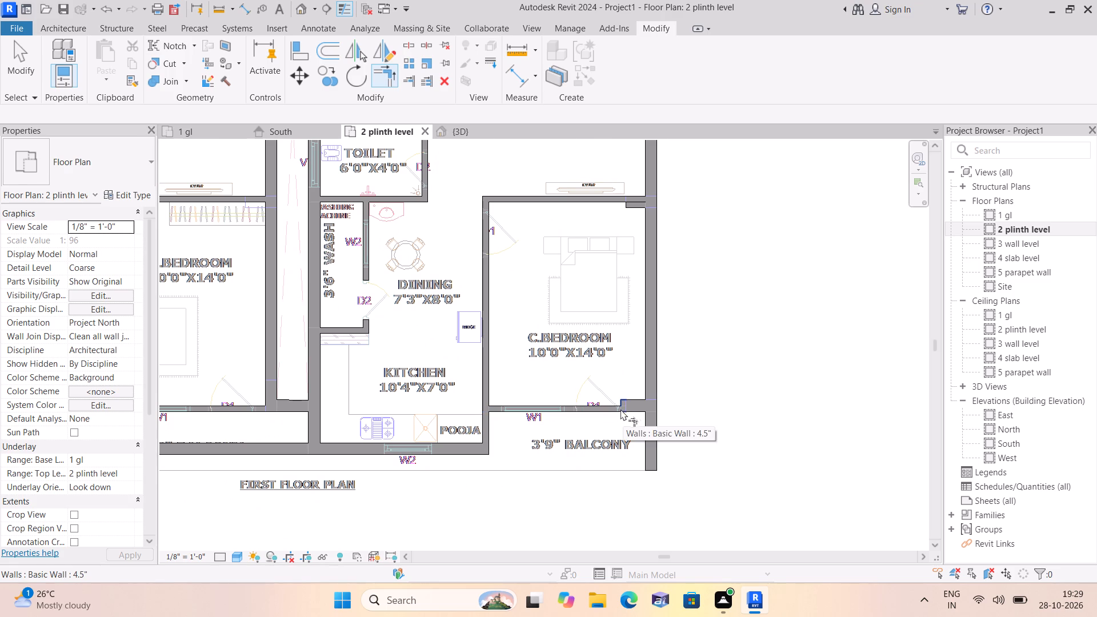
Place a 4.5" wall by picking the CAD column line in the northeast flat's M.Bedroom, beside the 3'6" balcony wall.
scroll(601, 346, "down", 3)
middle_click_drag(582, 324, 696, 350)
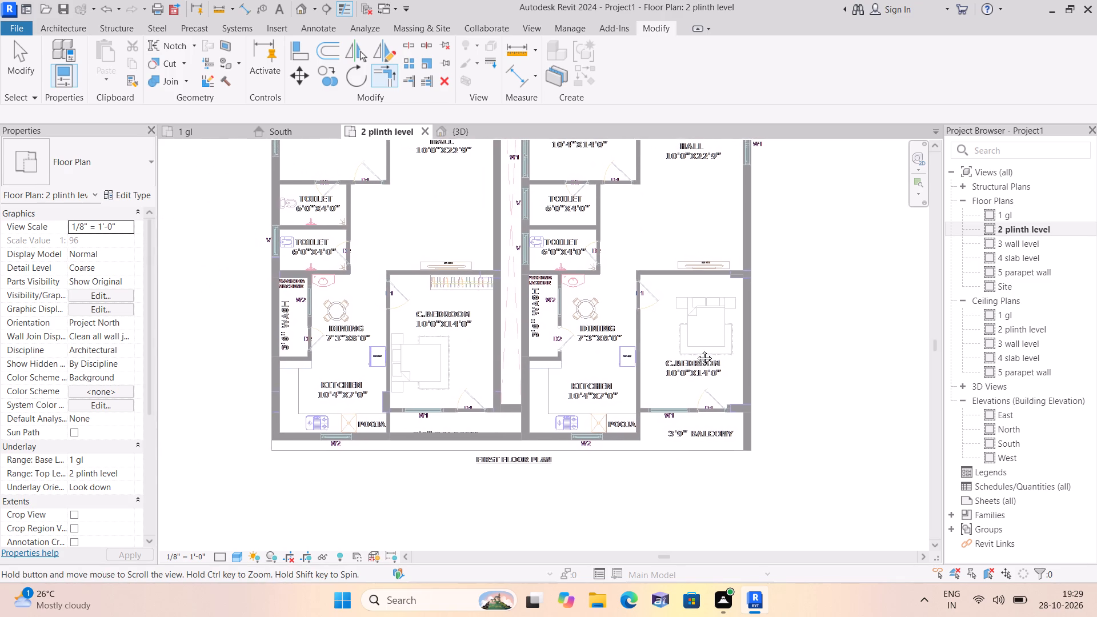
middle_click_drag(696, 350, 698, 402)
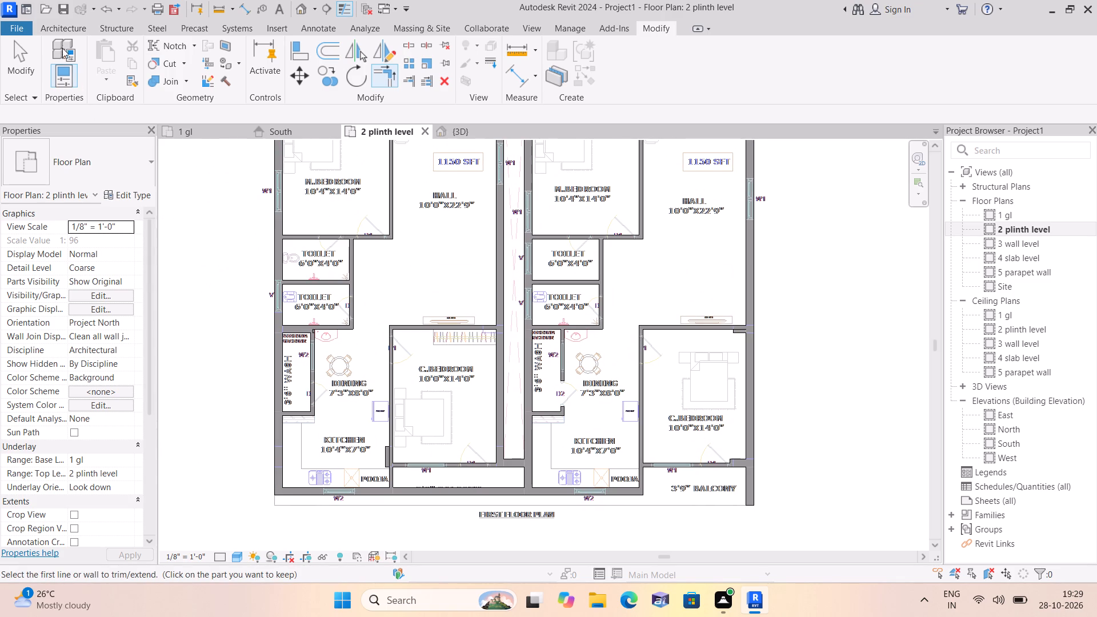
left_click(57, 25)
left_click(62, 79)
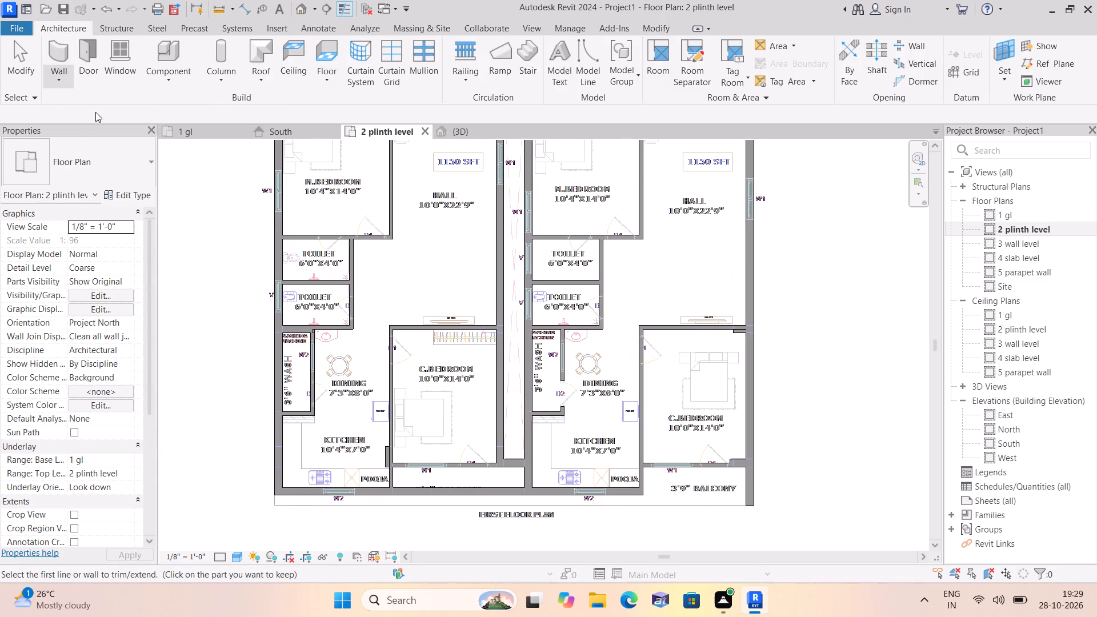
left_click(96, 105)
scroll(172, 151, "down", 1)
middle_click_drag(170, 170, 163, 403)
middle_click_drag(382, 190, 367, 317)
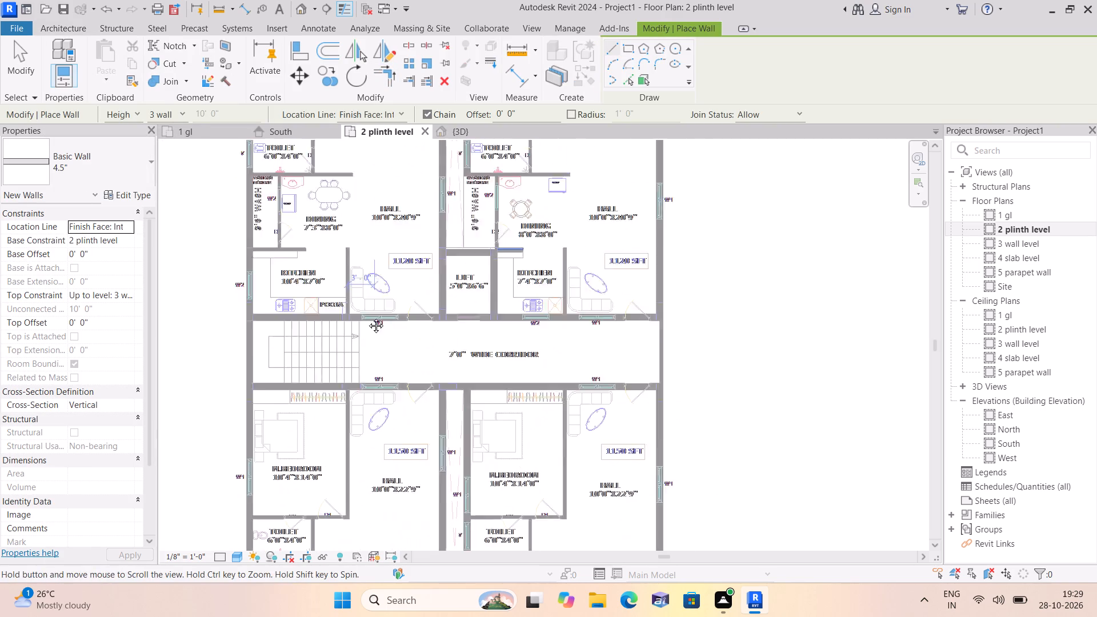
middle_click_drag(367, 317, 379, 393)
middle_click_drag(527, 172, 511, 393)
scroll(546, 350, "up", 5)
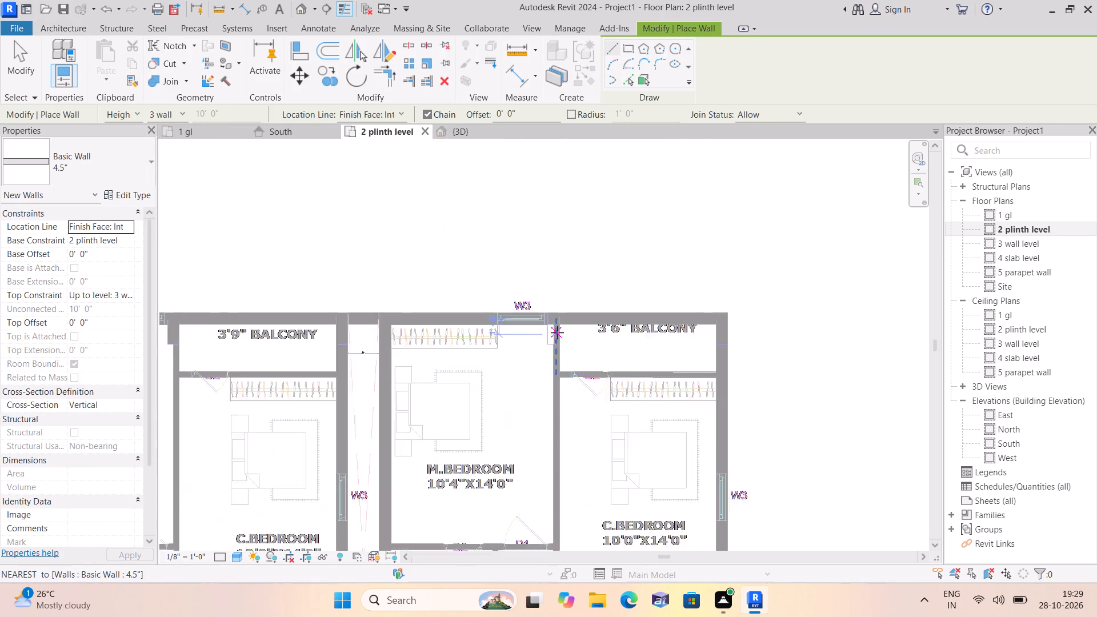
scroll(557, 332, "up", 1)
left_click(631, 77)
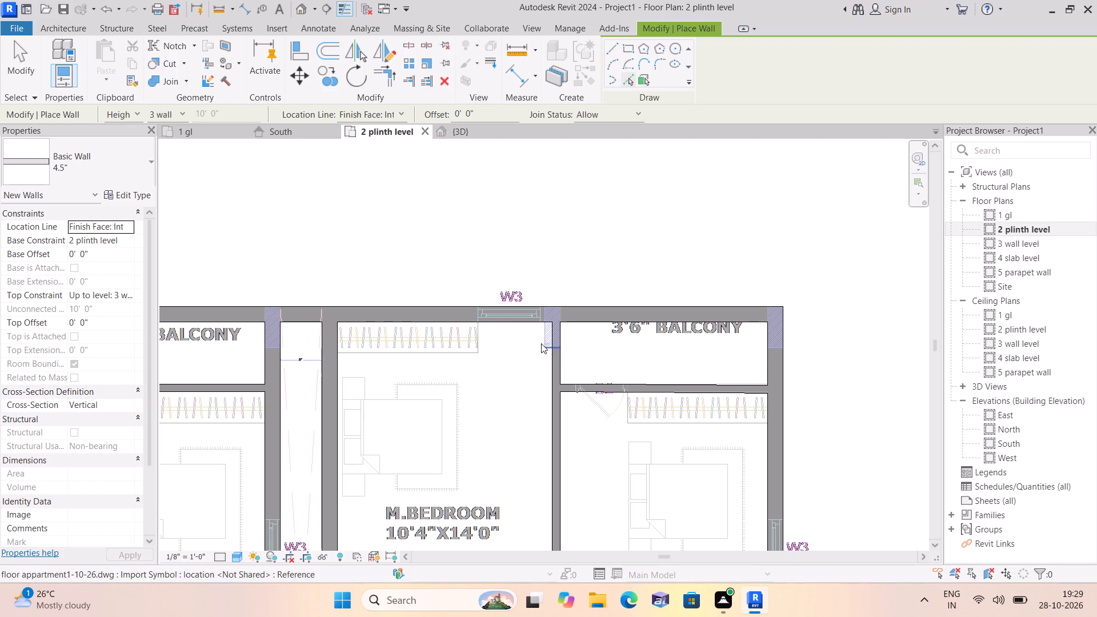
scroll(541, 339, "up", 2)
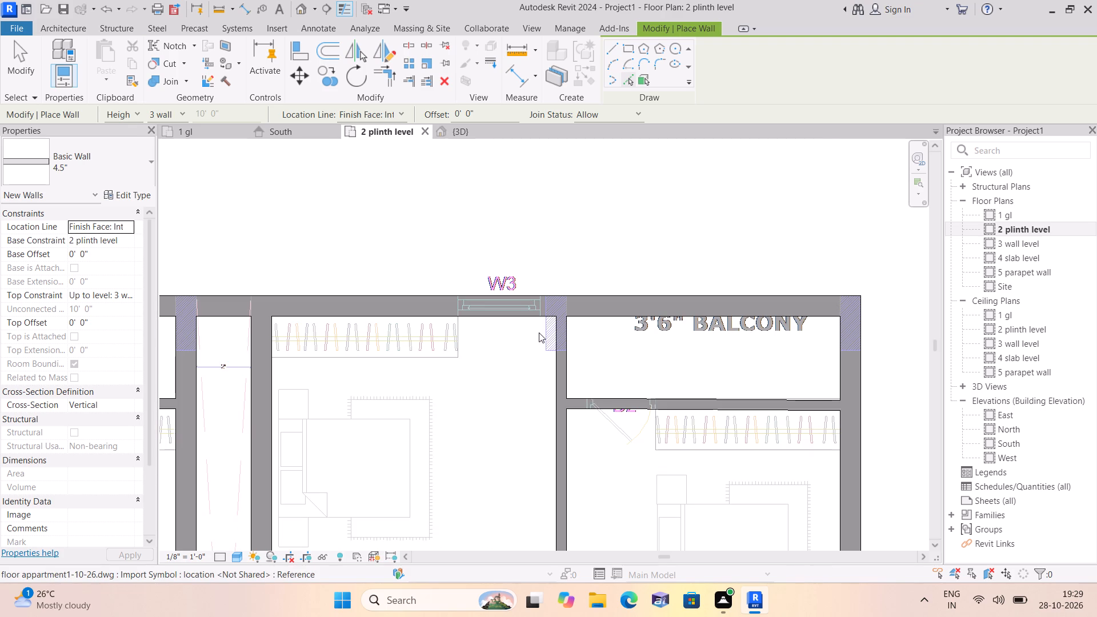
left_click(547, 330)
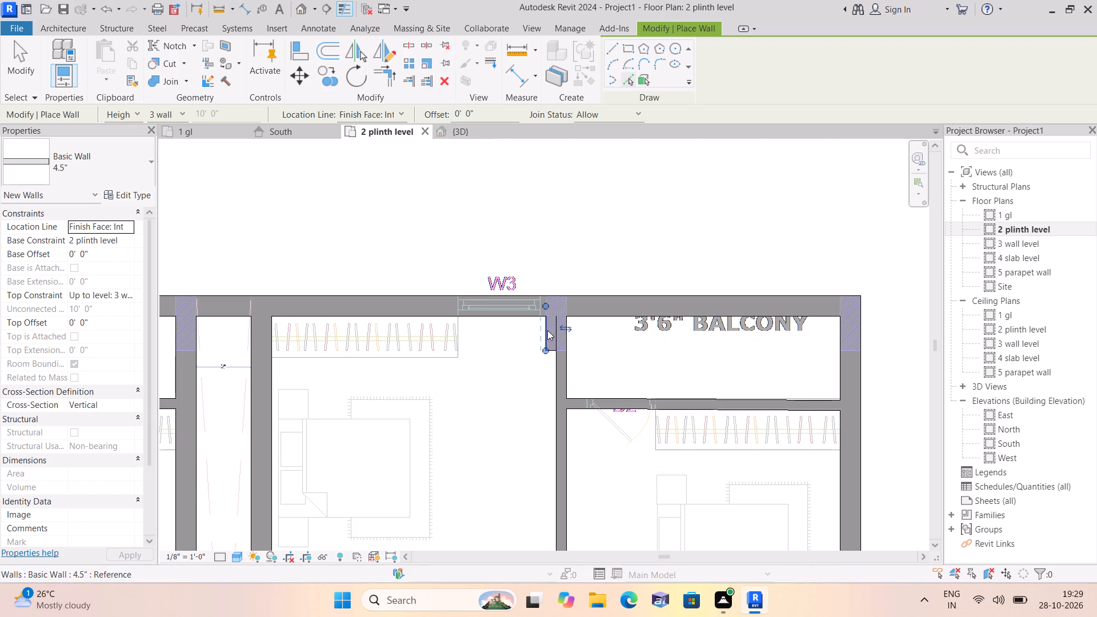
scroll(548, 330, "down", 3)
scroll(683, 338, "down", 2)
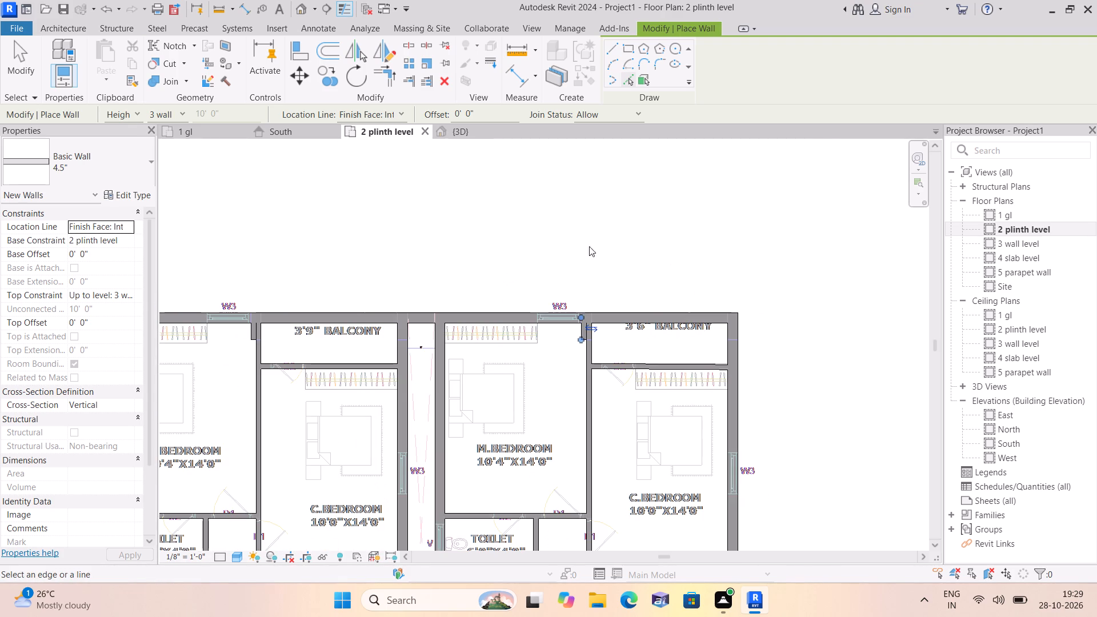
key("Escape")
scroll(542, 242, "down", 1)
key("Escape")
Inspect the plinth-level walls in all four flats, from the north balconies and column walls to the southern kitchens and bedrooms.
middle_click_drag(371, 316, 495, 252)
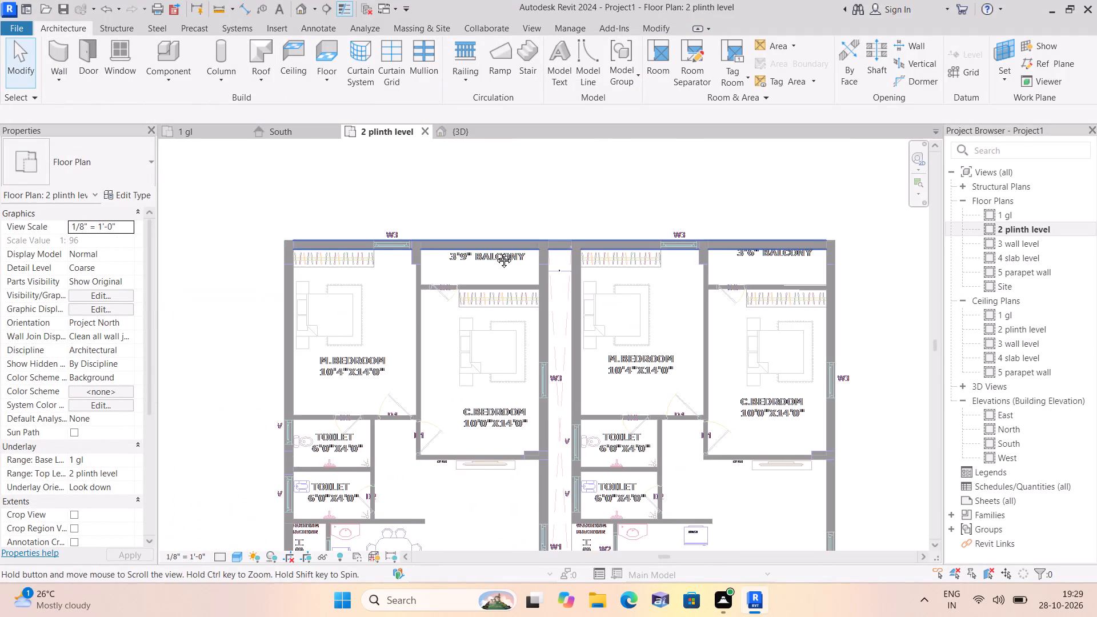
middle_click_drag(495, 252, 499, 255)
scroll(347, 254, "up", 2)
scroll(272, 238, "up", 2)
scroll(587, 255, "up", 1)
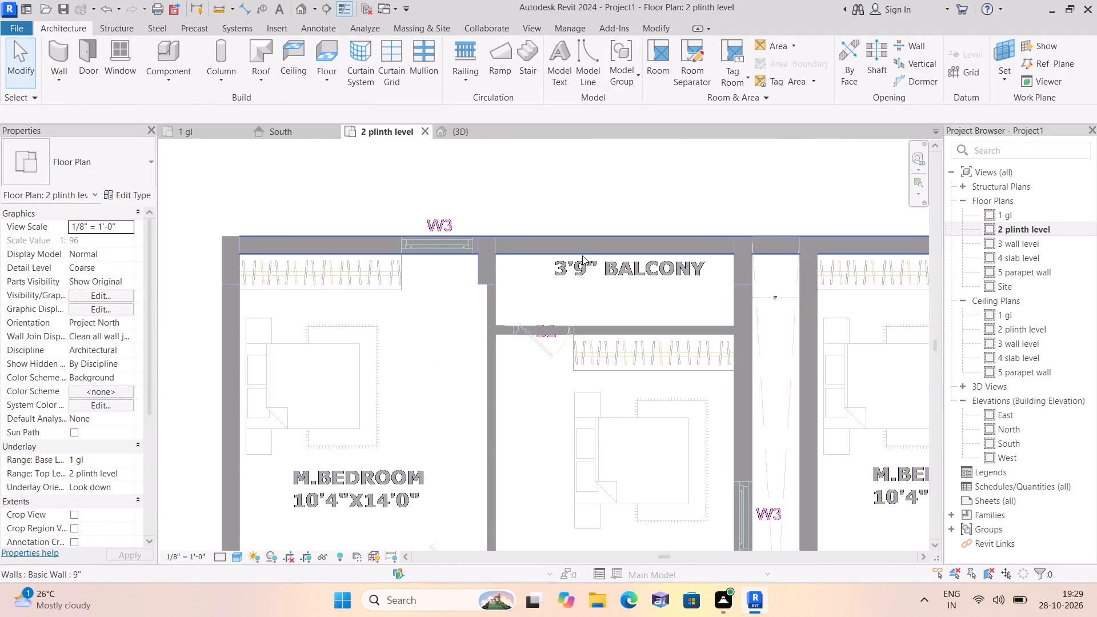
middle_click_drag(579, 255, 371, 256)
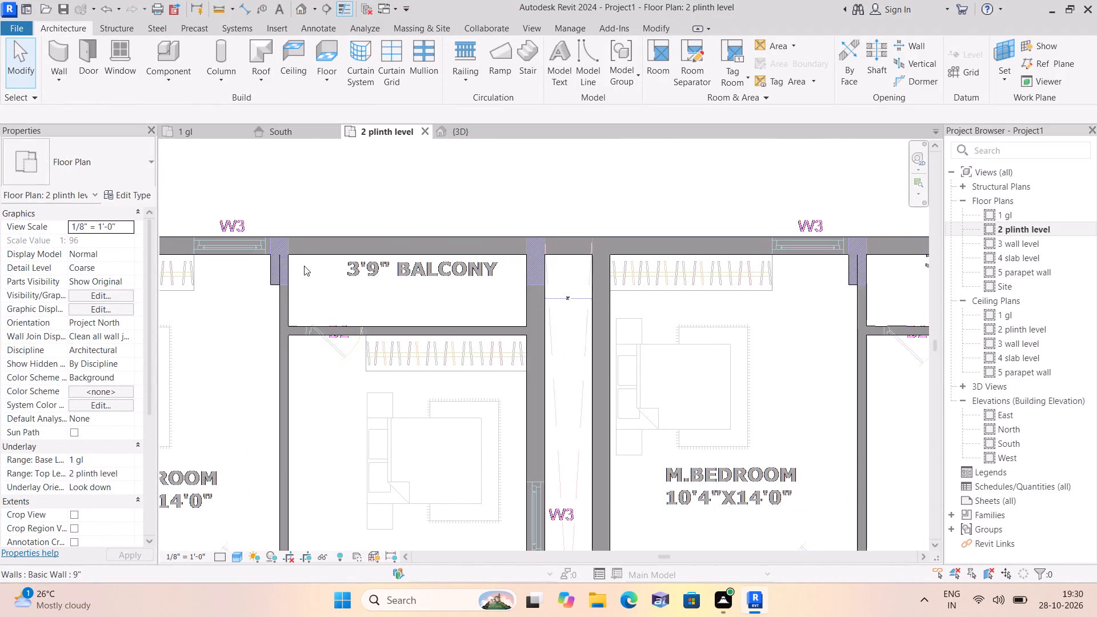
scroll(264, 280, "up", 3)
left_click(277, 277)
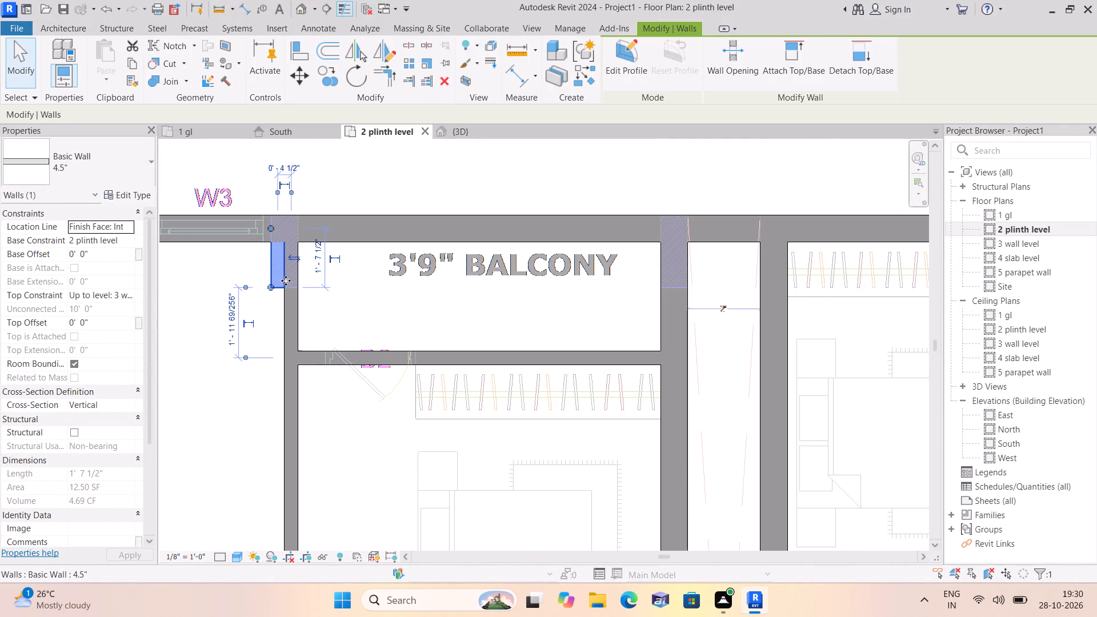
left_click(293, 280)
scroll(295, 278, "down", 1)
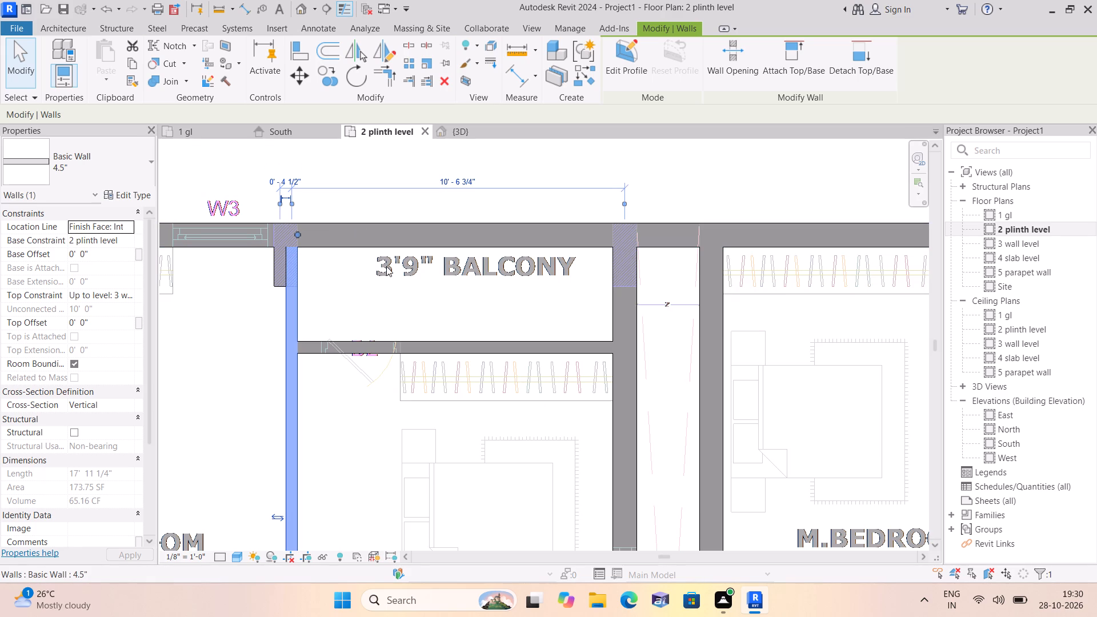
key("Escape")
scroll(333, 270, "down", 2)
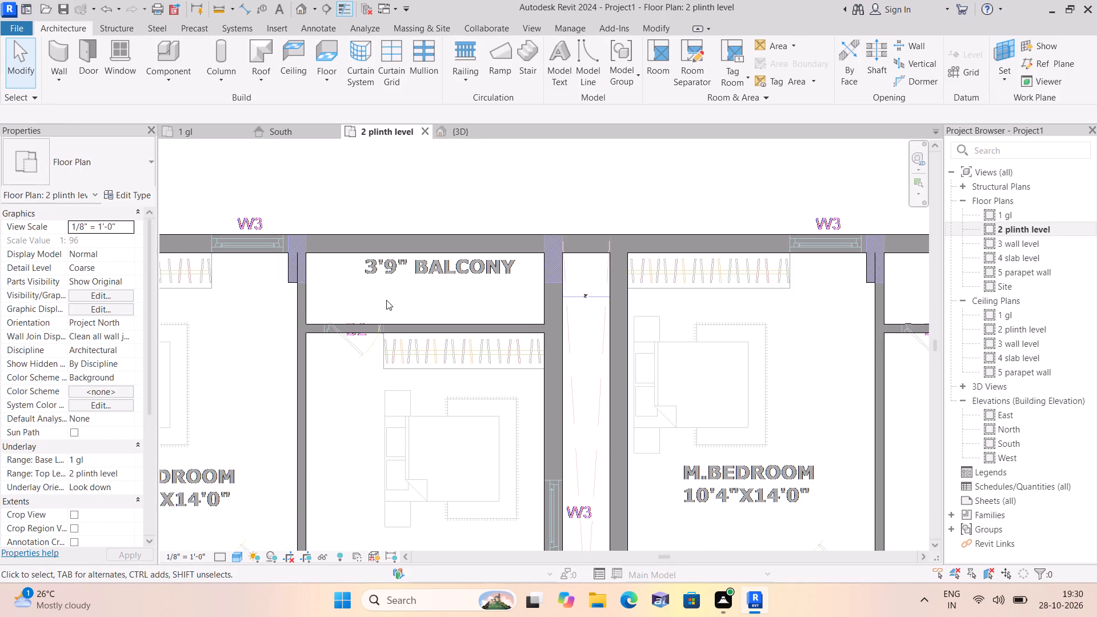
scroll(558, 286, "down", 2)
middle_click_drag(751, 292, 698, 200)
scroll(748, 291, "down", 1)
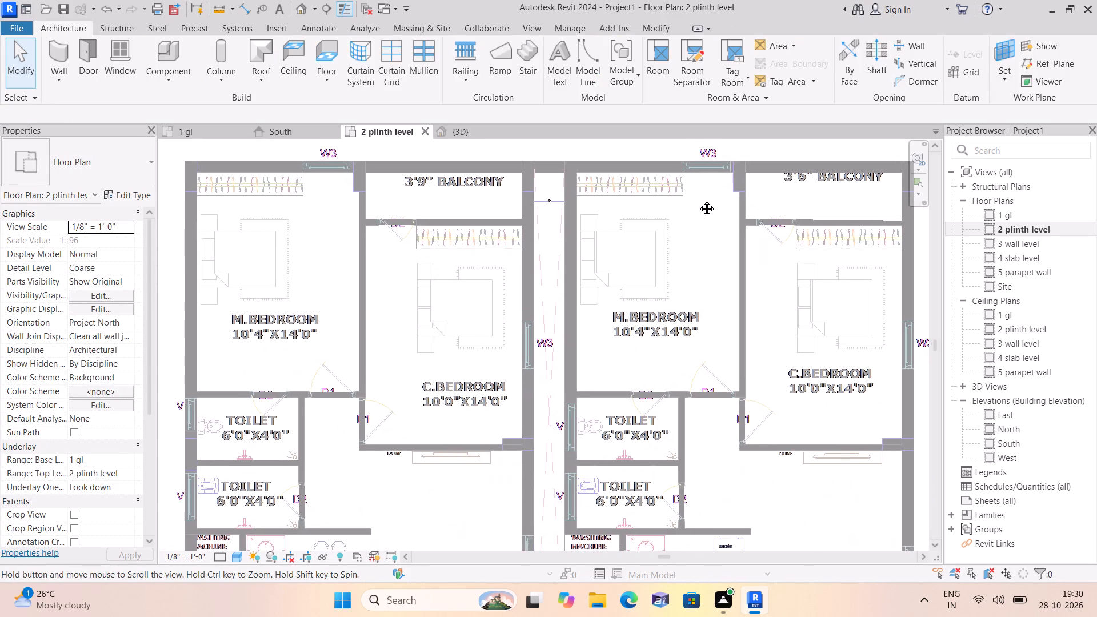
middle_click_drag(698, 200, 715, 226)
scroll(743, 279, "down", 1)
middle_click_drag(738, 279, 670, 218)
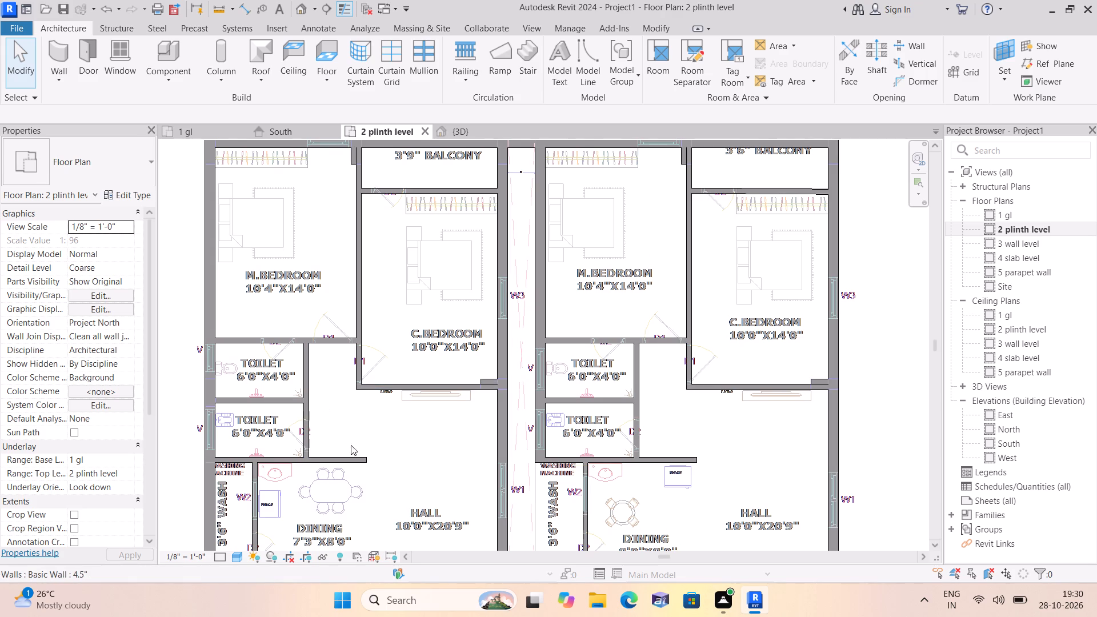
middle_click_drag(417, 441, 423, 374)
scroll(421, 400, "down", 1)
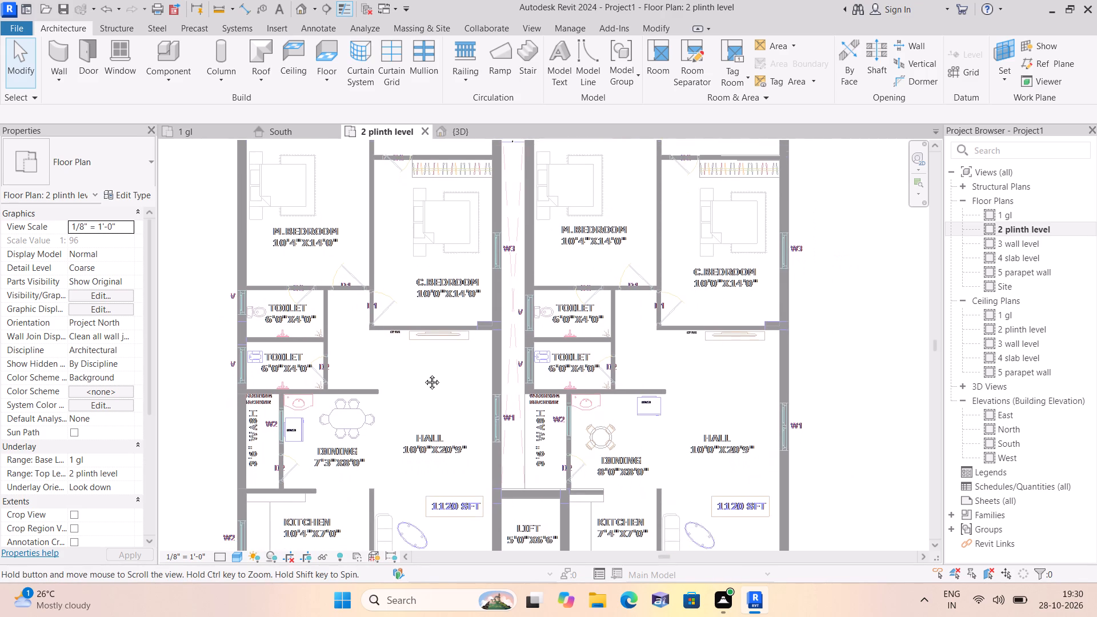
middle_click_drag(423, 374, 422, 347)
scroll(437, 364, "down", 1)
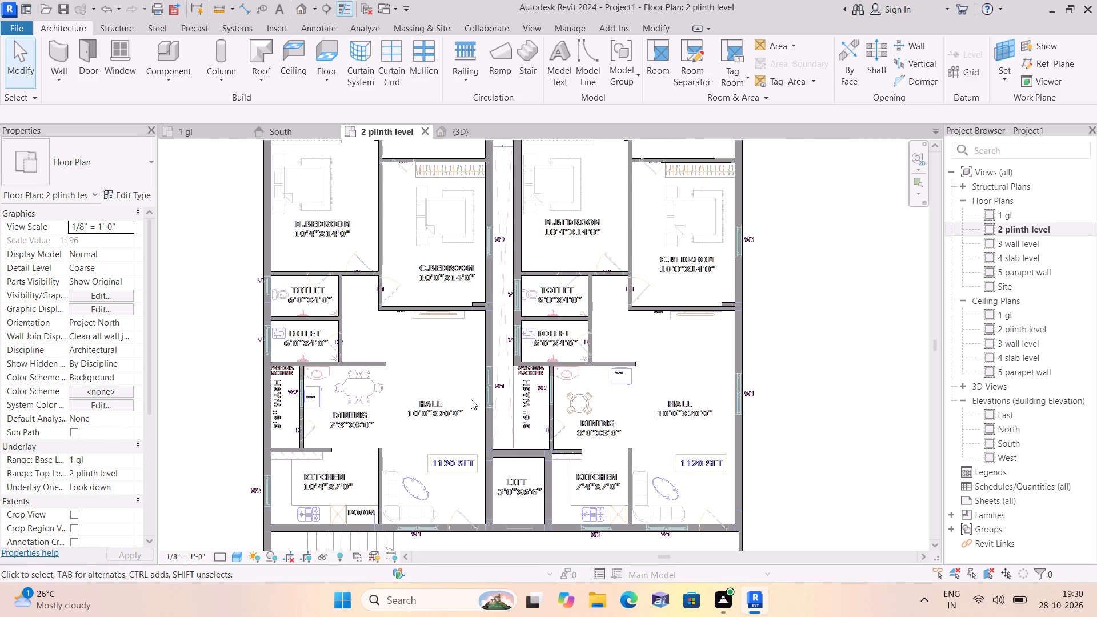
middle_click_drag(471, 400, 442, 285)
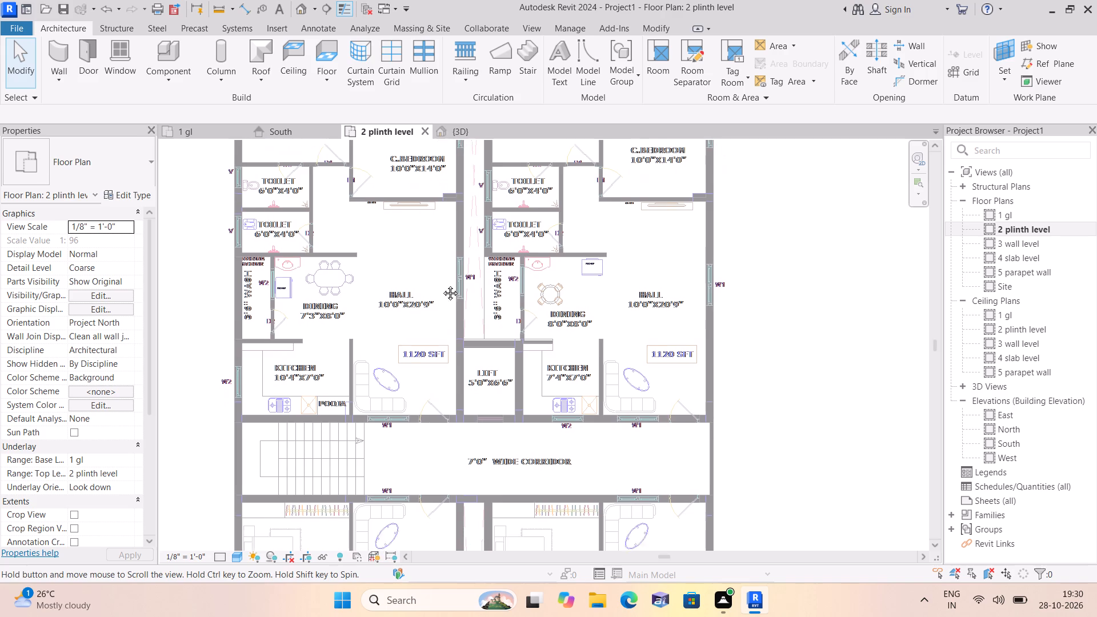
middle_click_drag(442, 285, 442, 277)
middle_click_drag(552, 432, 508, 303)
scroll(508, 303, "down", 2)
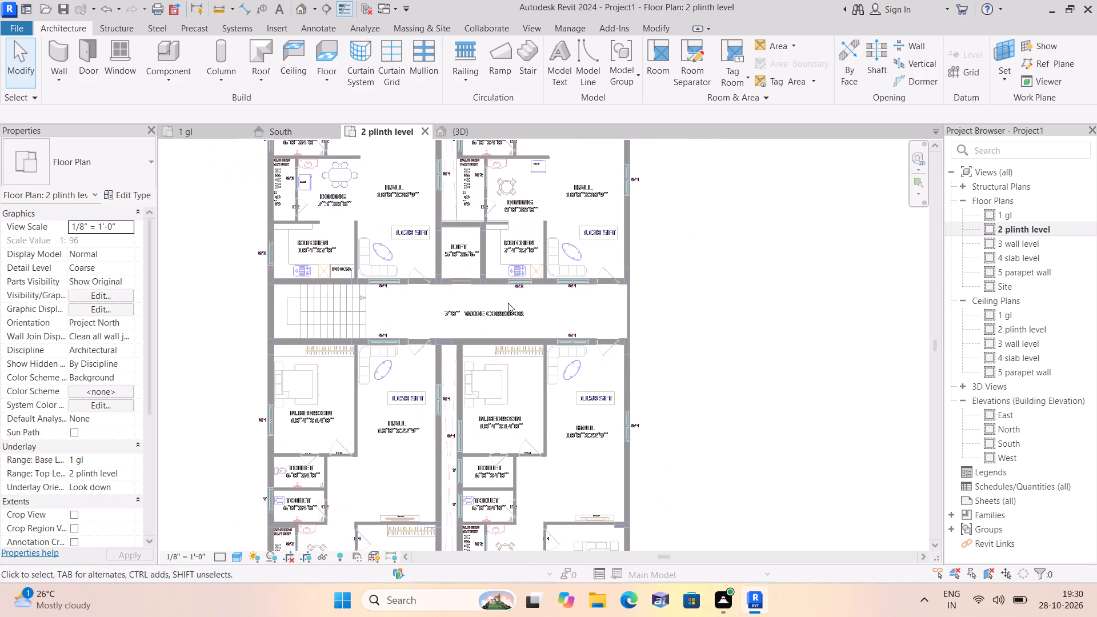
middle_click_drag(510, 371, 515, 279)
scroll(515, 281, "down", 1)
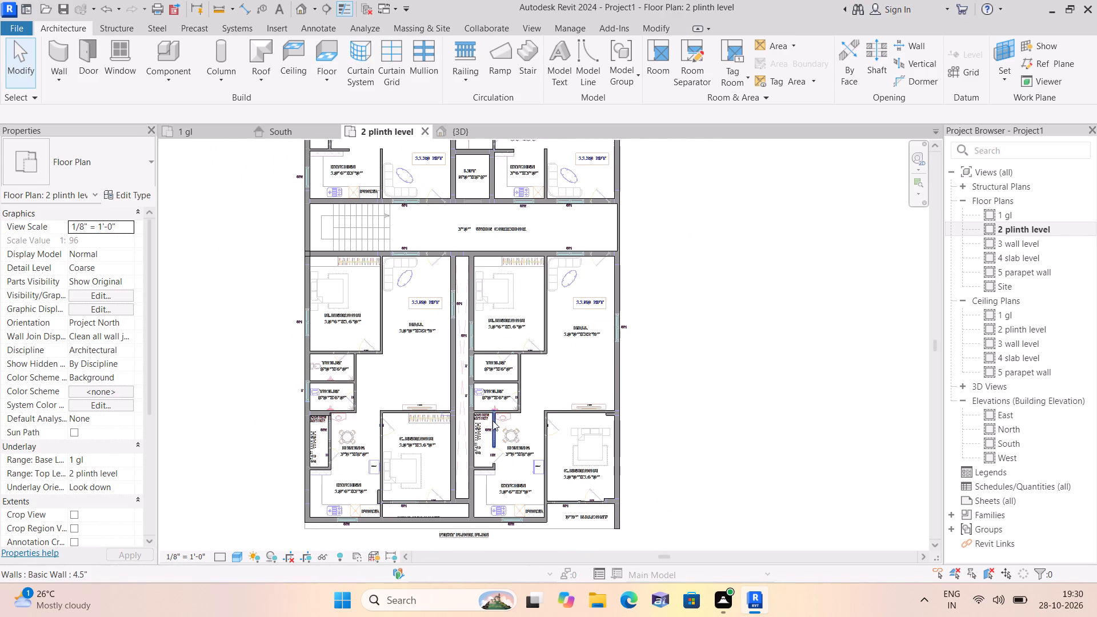
middle_click_drag(497, 451, 480, 411)
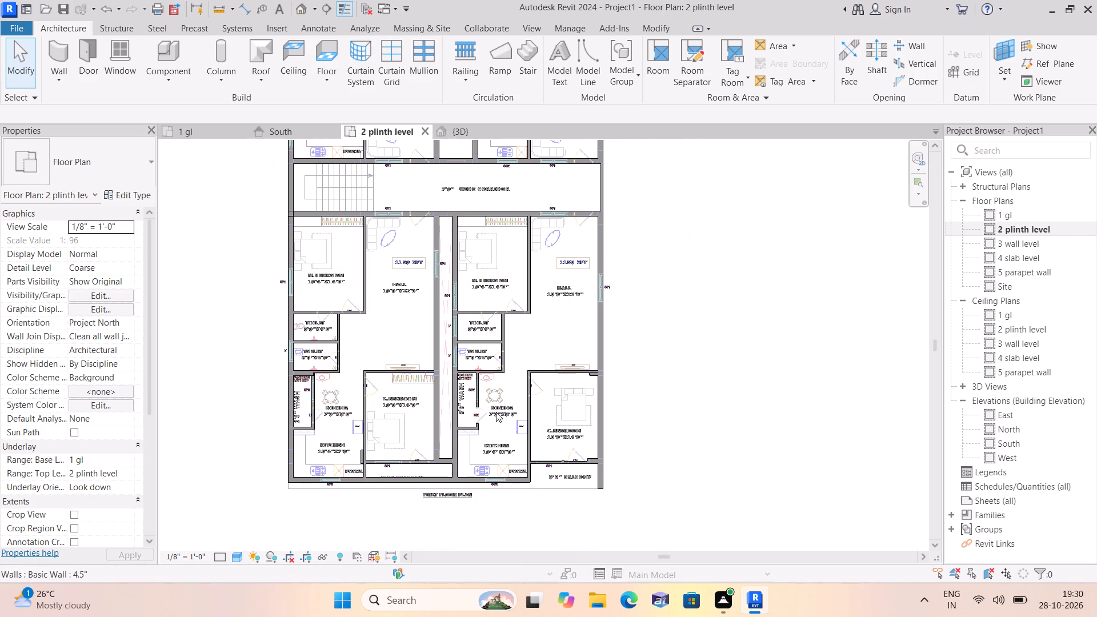
scroll(479, 285, "down", 1)
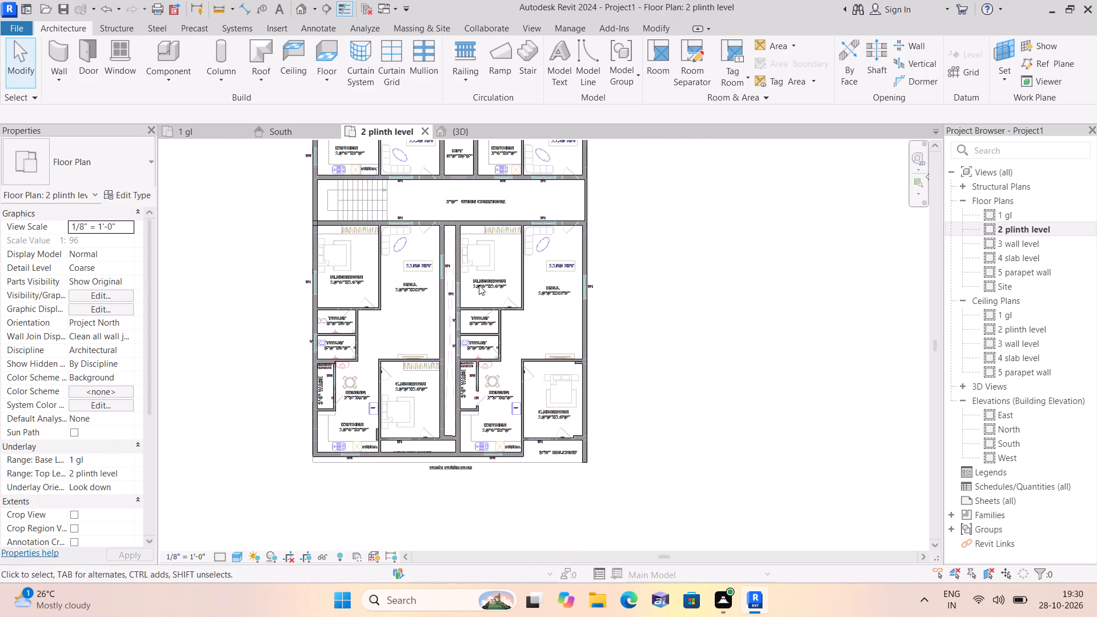
middle_click_drag(387, 254, 385, 351)
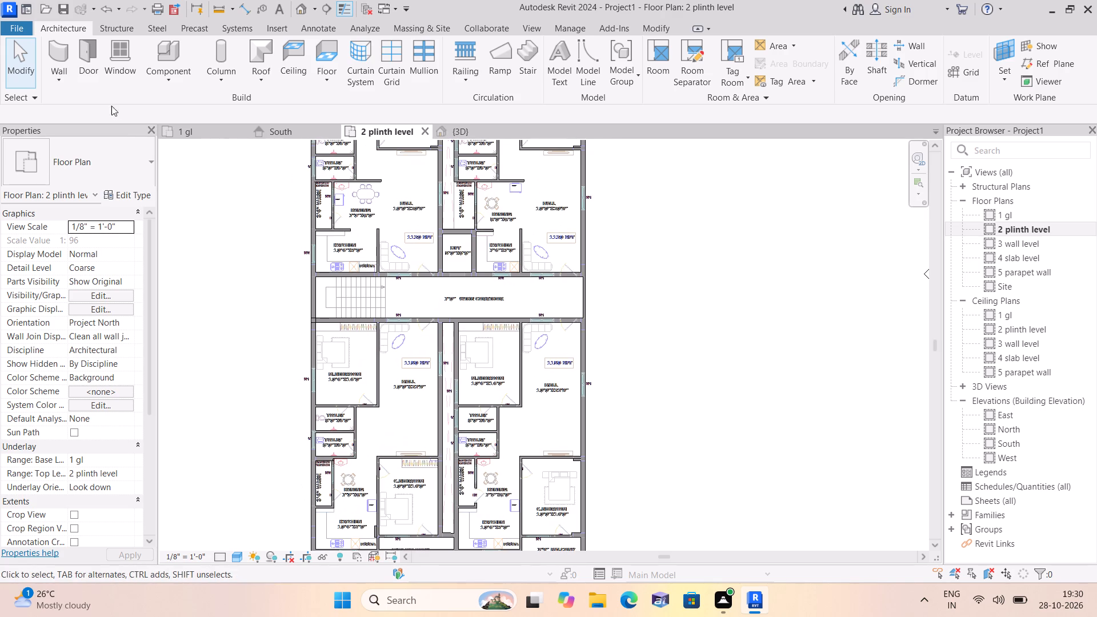
Place a 36" x 84" Single-Flush door at the D1 mark in the south wall of the northwest flat's M.Bedroom.
left_click(84, 74)
middle_click_drag(230, 196, 229, 199)
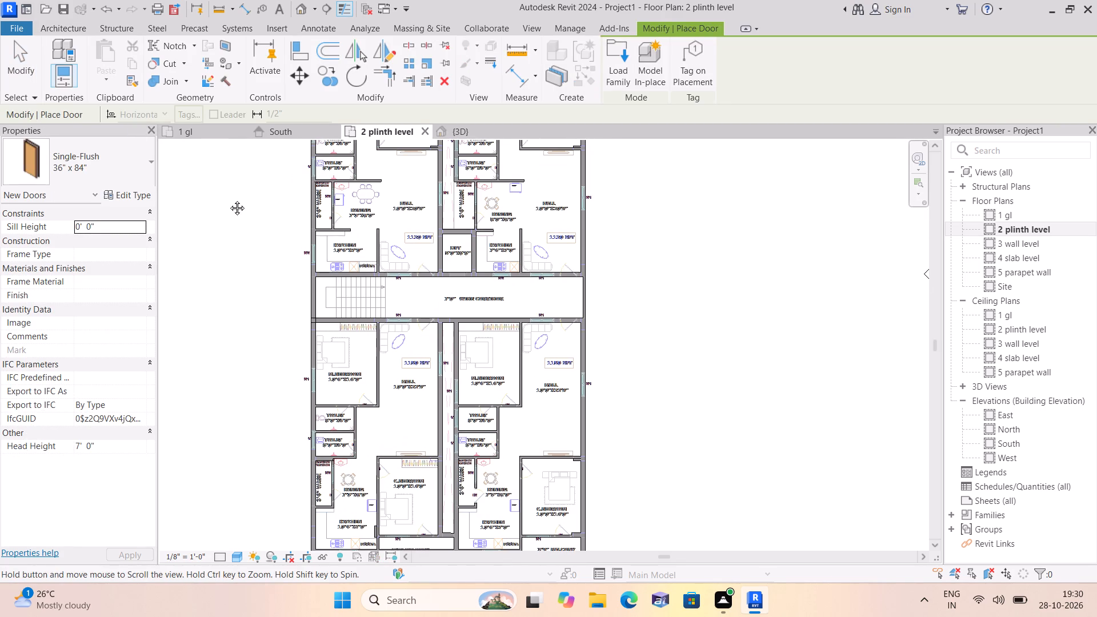
middle_click_drag(229, 199, 270, 360)
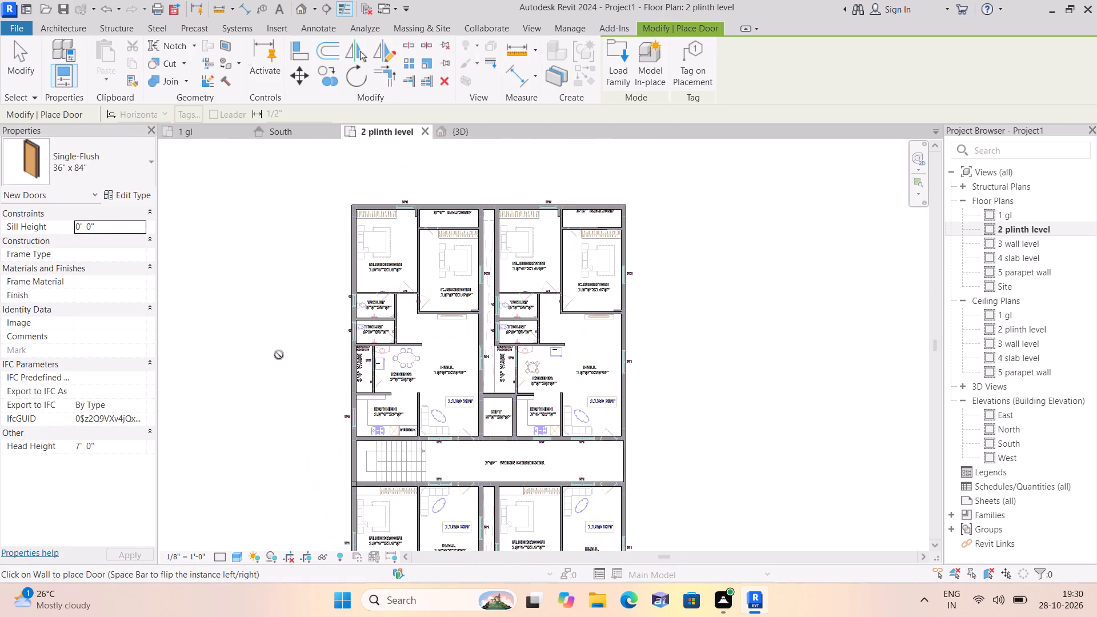
middle_click_drag(285, 353, 210, 297)
middle_click_drag(308, 175, 329, 235)
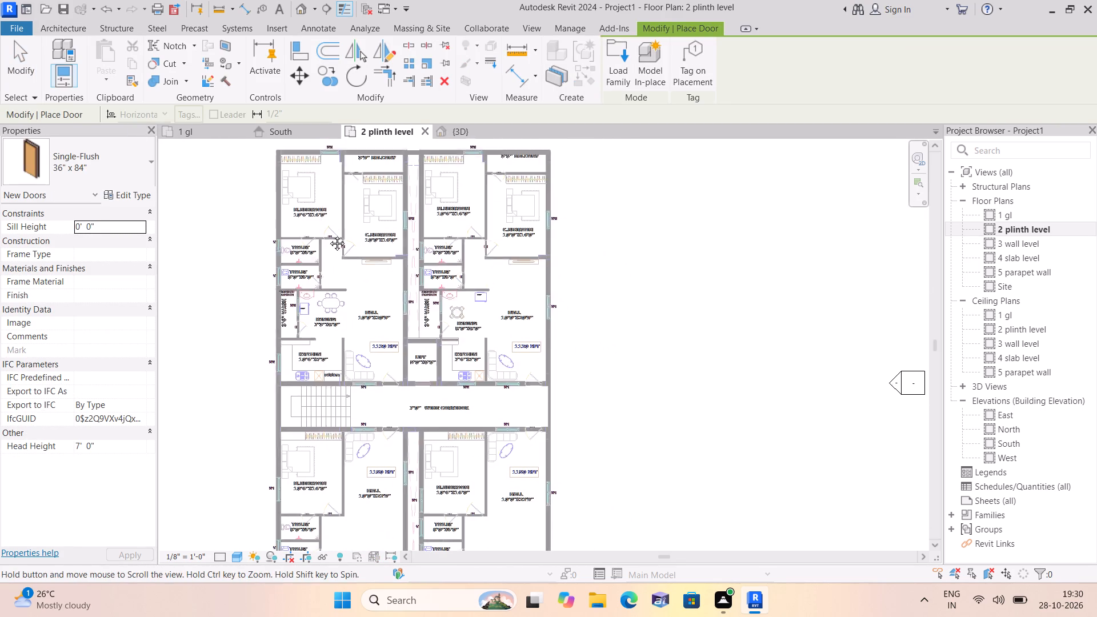
middle_click_drag(329, 235, 351, 303)
scroll(351, 299, "up", 5)
scroll(391, 272, "up", 2)
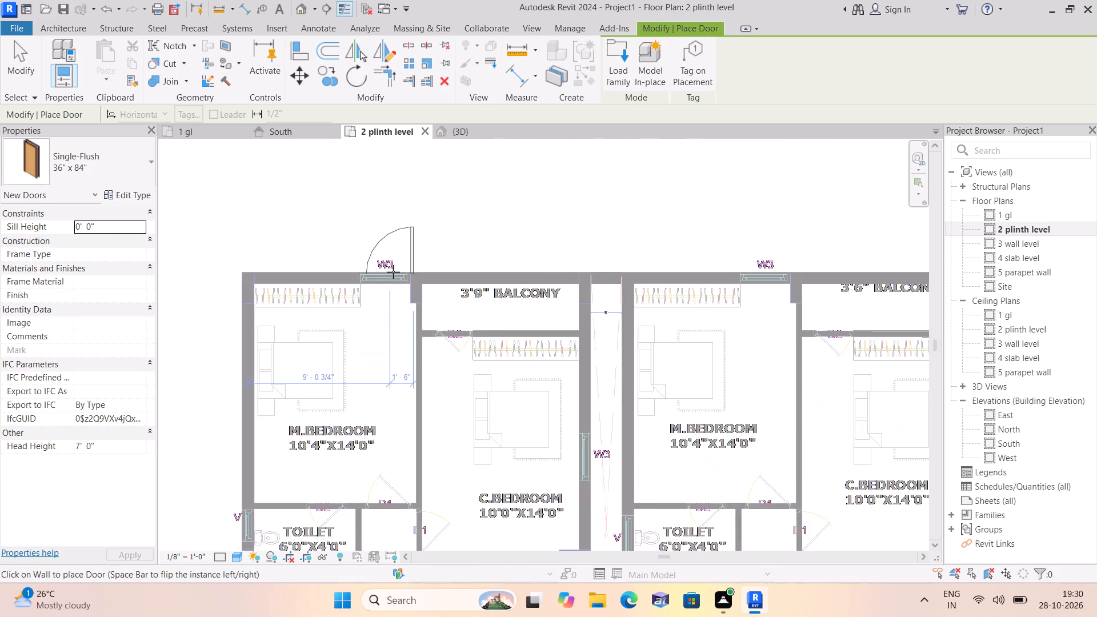
scroll(393, 277, "down", 2)
middle_click_drag(391, 347, 367, 286)
scroll(367, 289, "down", 1)
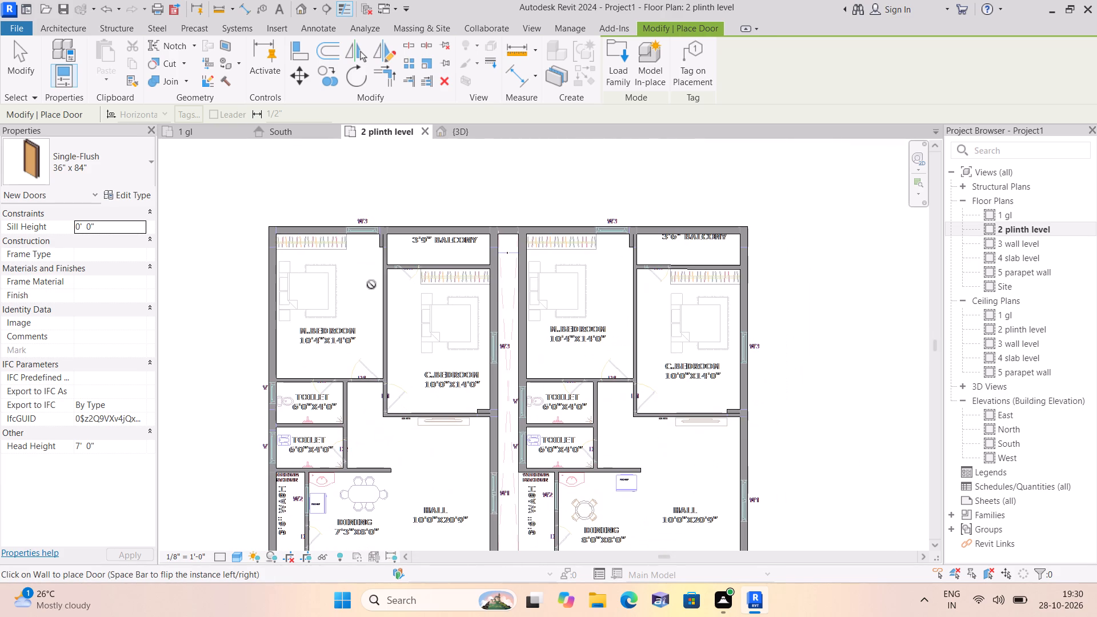
scroll(365, 381, "up", 1)
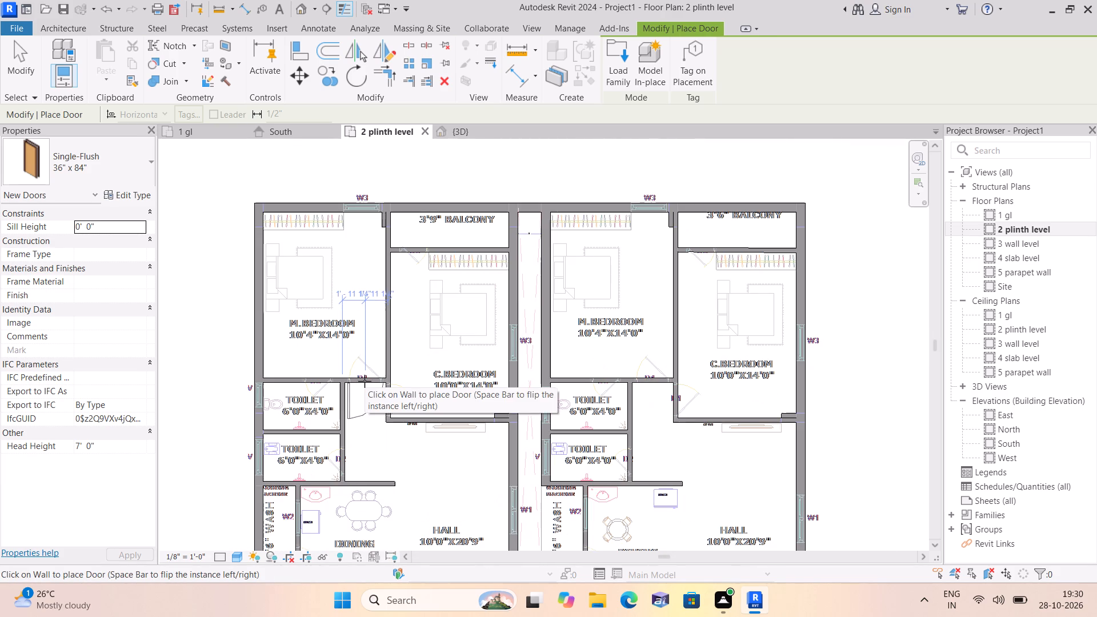
left_click(365, 380)
Place a 36" x 84" Single-Flush door at the D1 mark in the west wall of the northwest flat's C.Bedroom.
scroll(397, 401, "up", 1)
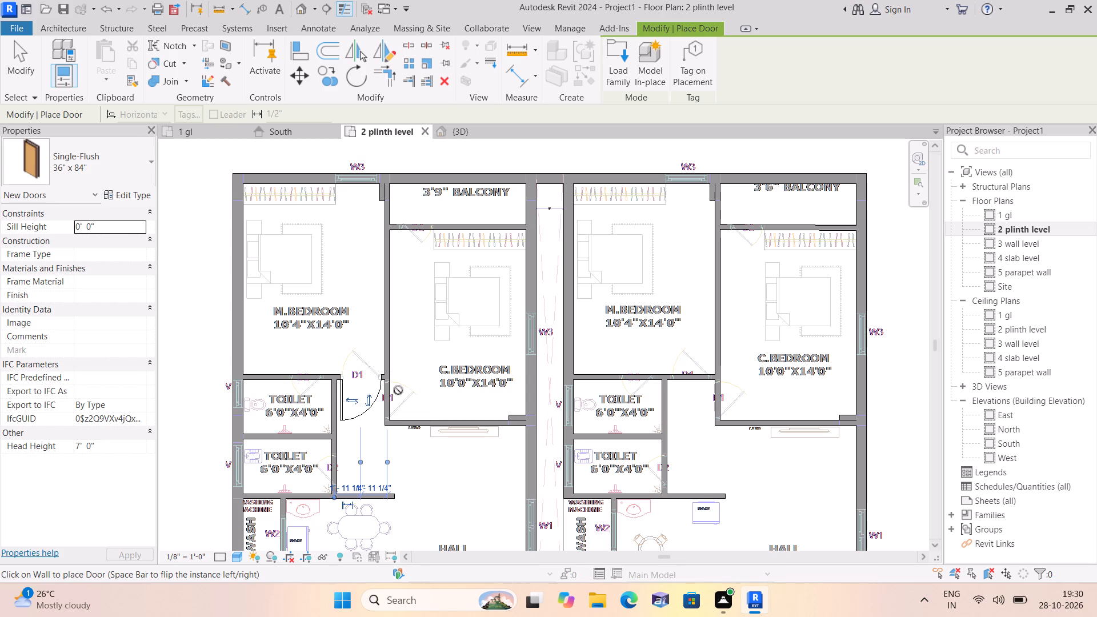
scroll(422, 345, "down", 1)
middle_click_drag(421, 345, 381, 251)
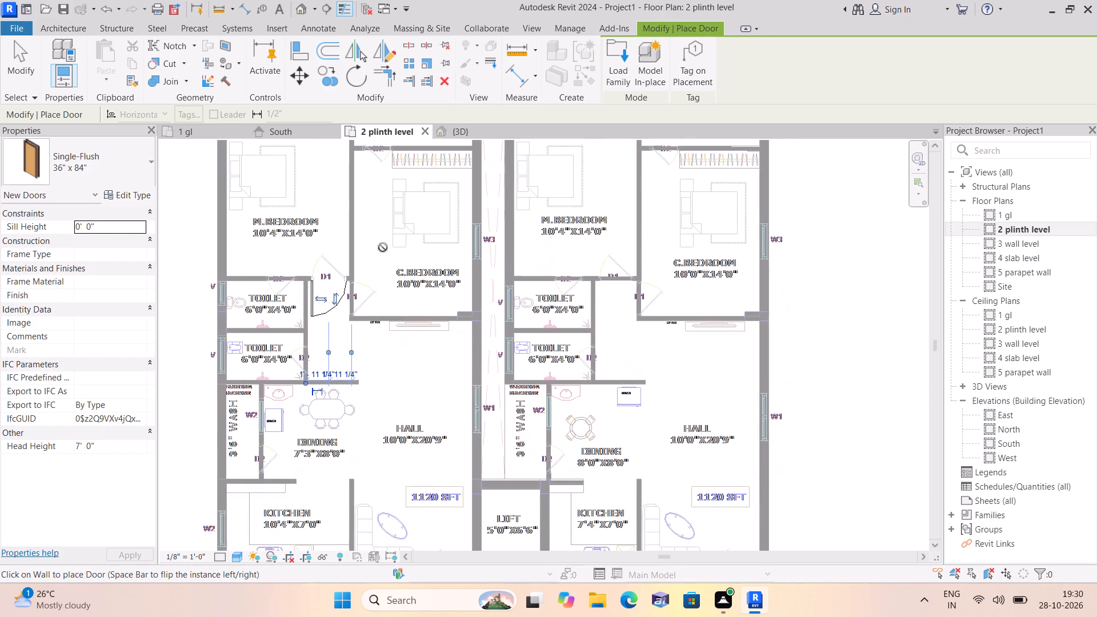
left_click(358, 295)
Place a 30" x 80" Single-Flush door at the D2 mark in the east wall of the northwest flat's southern Toilet.
scroll(374, 307, "down", 1)
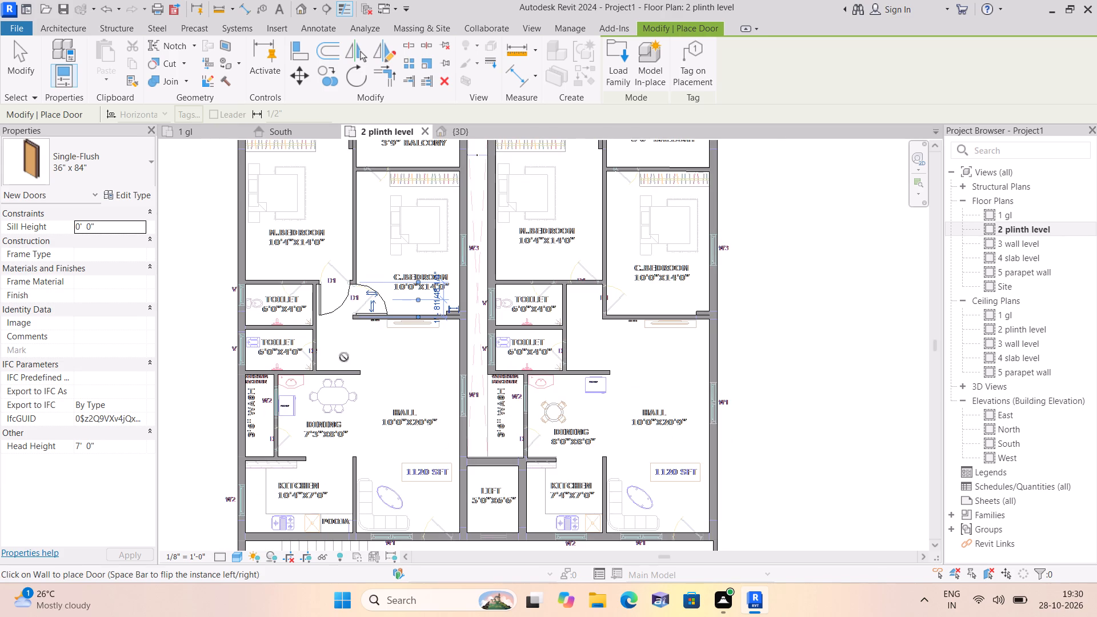
scroll(319, 354, "up", 2)
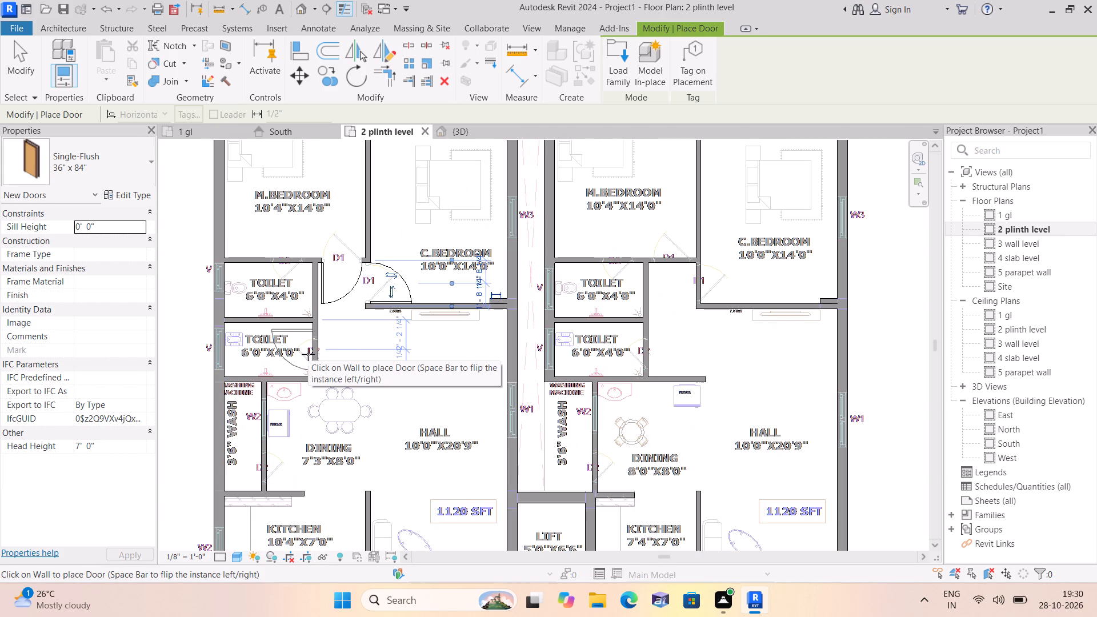
left_click(151, 161)
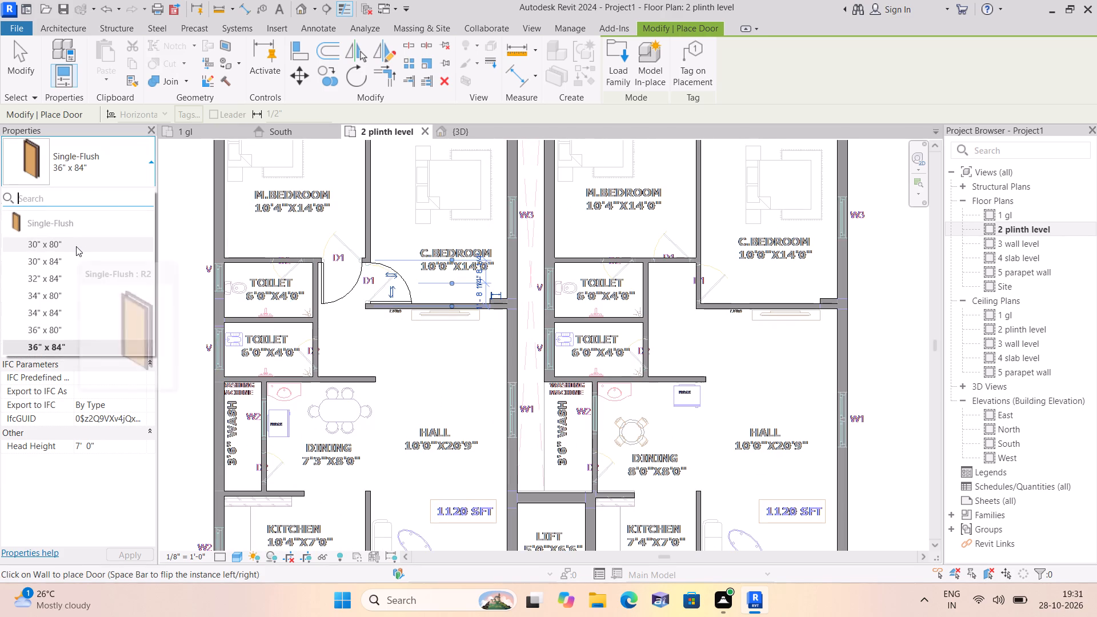
left_click(76, 246)
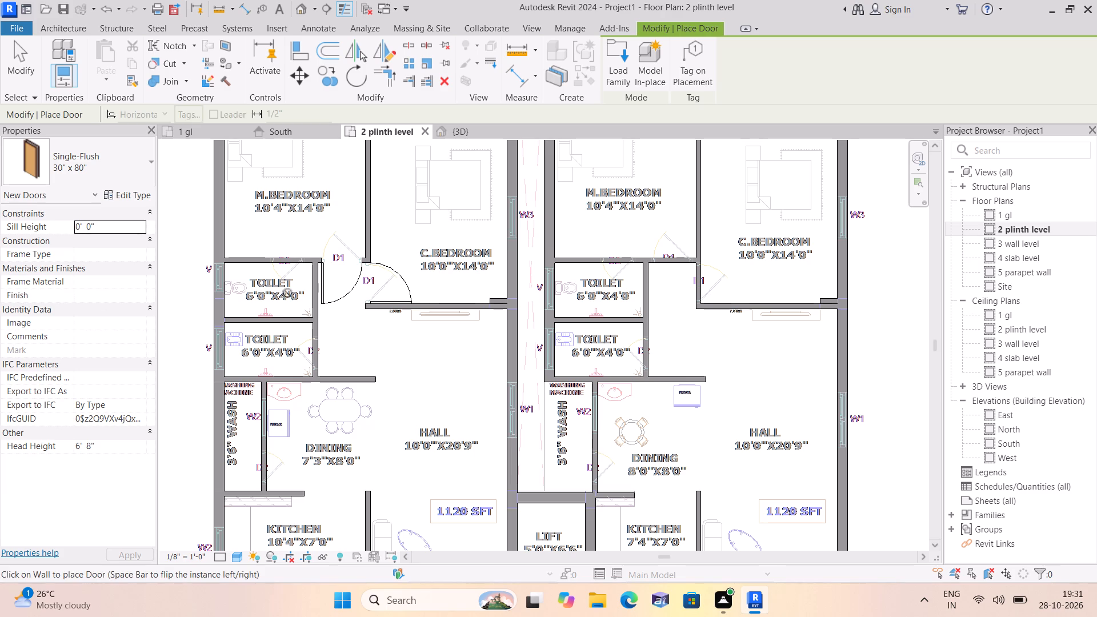
scroll(310, 352, "up", 2)
left_click(310, 352)
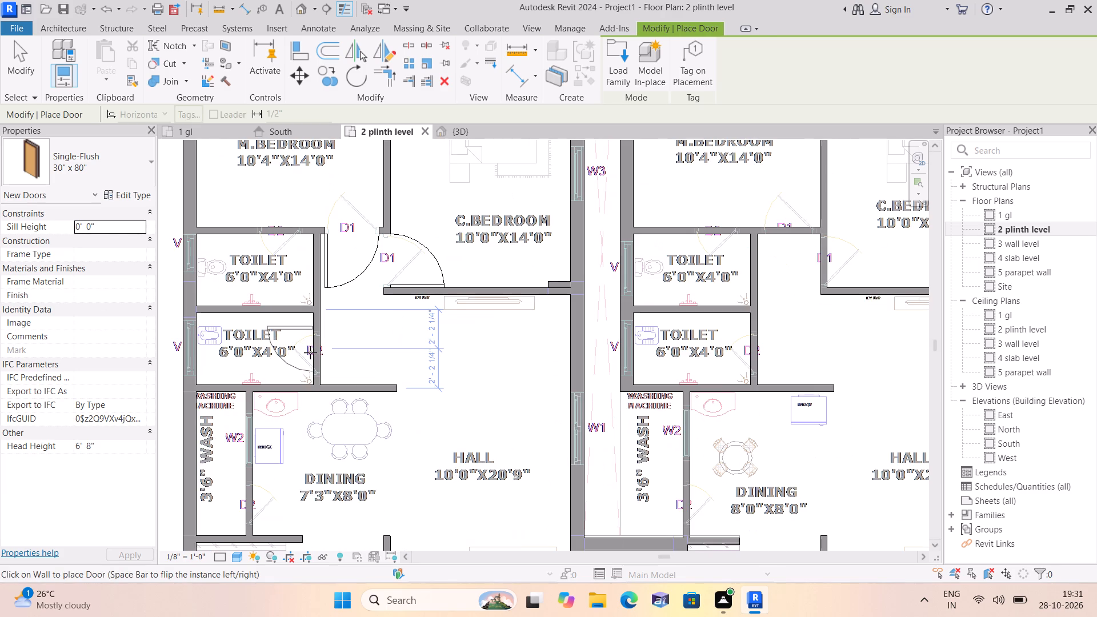
Place a 30" x 80" Single-Flush door at the D2 mark in the wall between the northwest flat's 3'6" Wash and Dining.
scroll(317, 322, "down", 2)
scroll(323, 330, "up", 2)
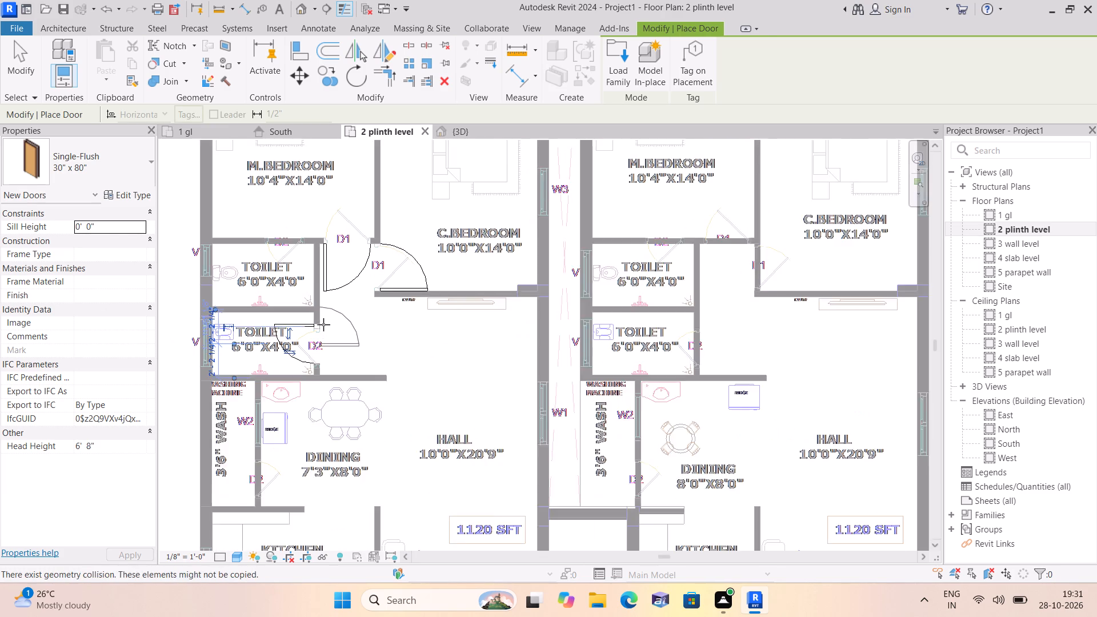
scroll(374, 291, "down", 7)
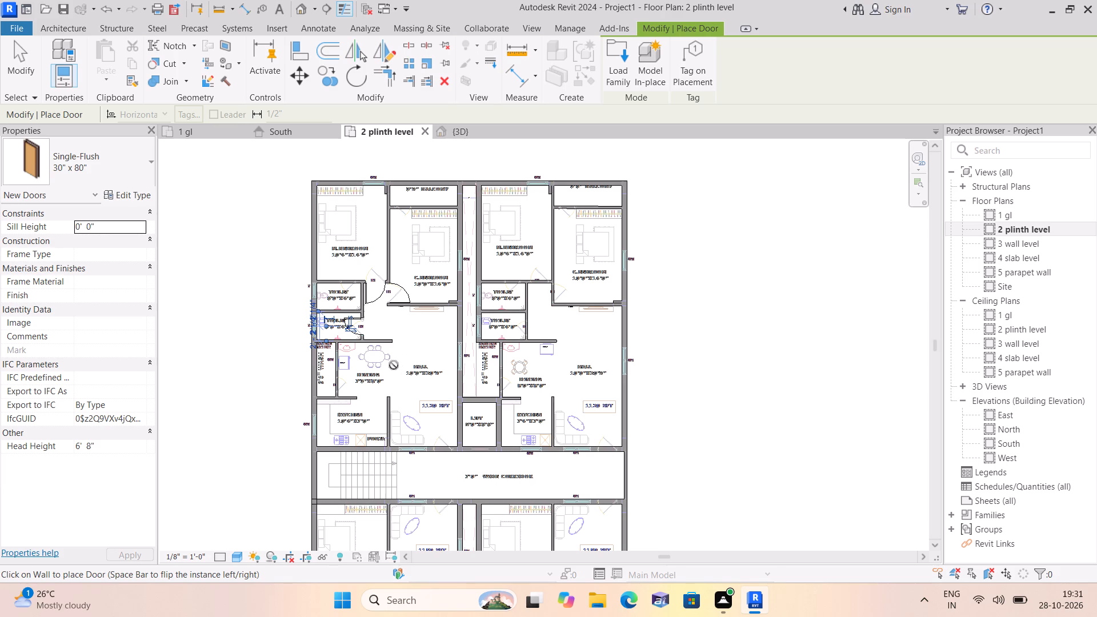
scroll(420, 351, "up", 2)
middle_click_drag(415, 330, 423, 254)
scroll(339, 318, "up", 2)
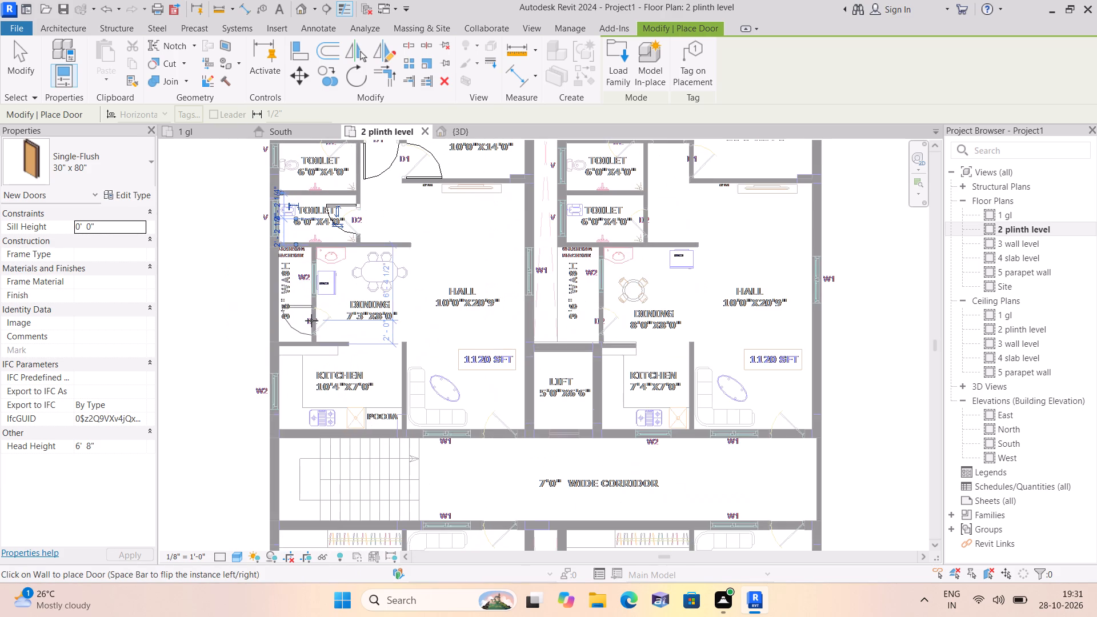
left_click(312, 320)
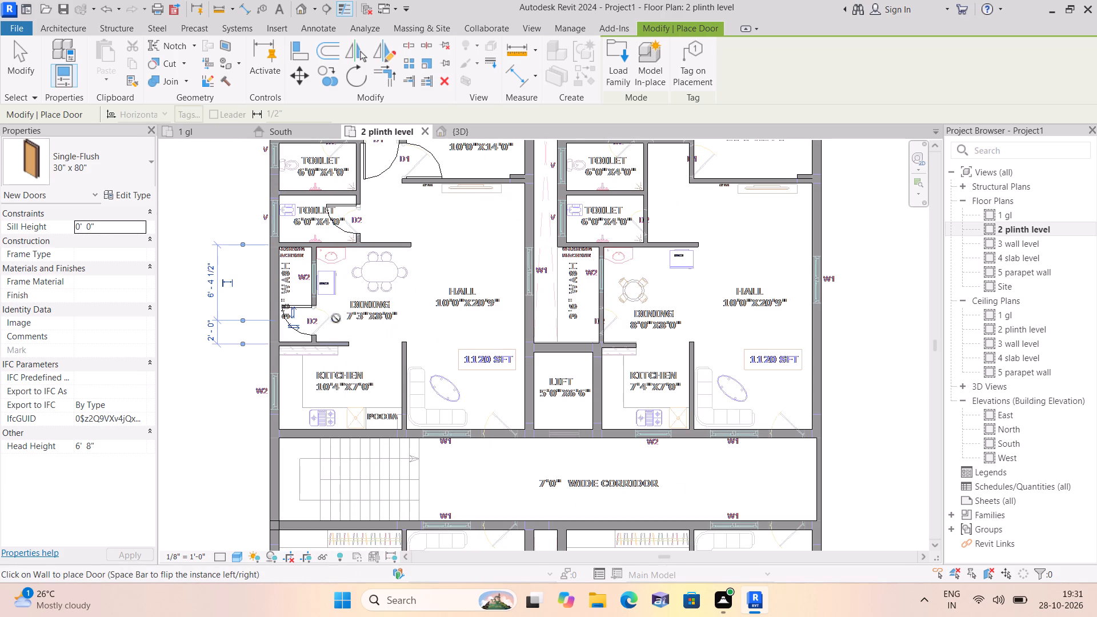
Place a 30" x 80" Single-Flush door at the northwest flat's Hall entrance in the wall facing the 7'0" wide corridor.
scroll(462, 378, "down", 1)
middle_click_drag(461, 378, 399, 206)
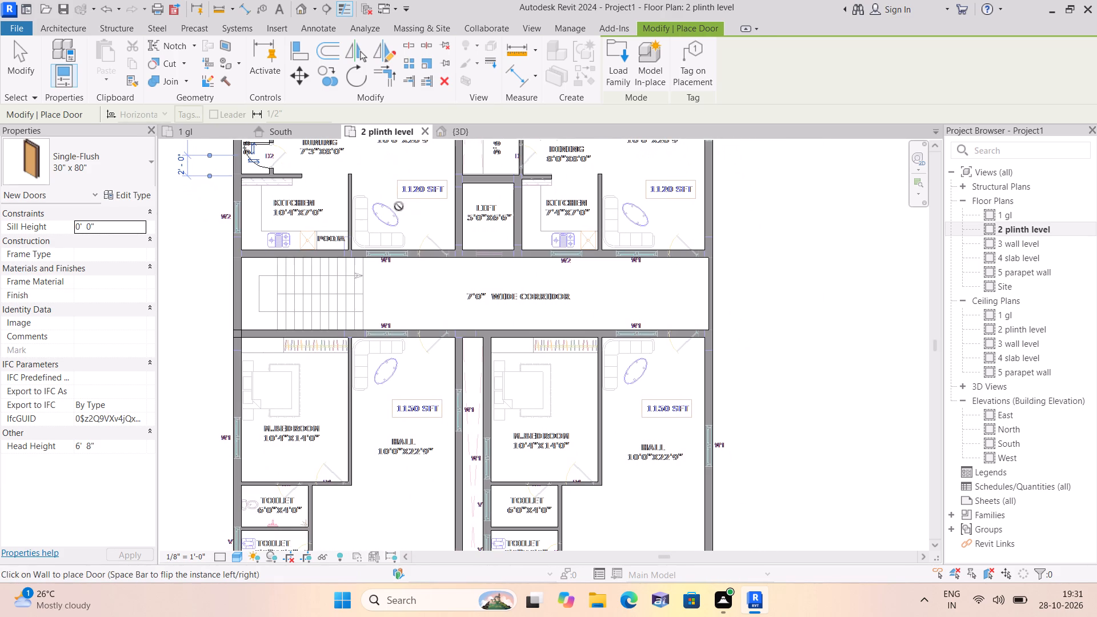
left_click(431, 259)
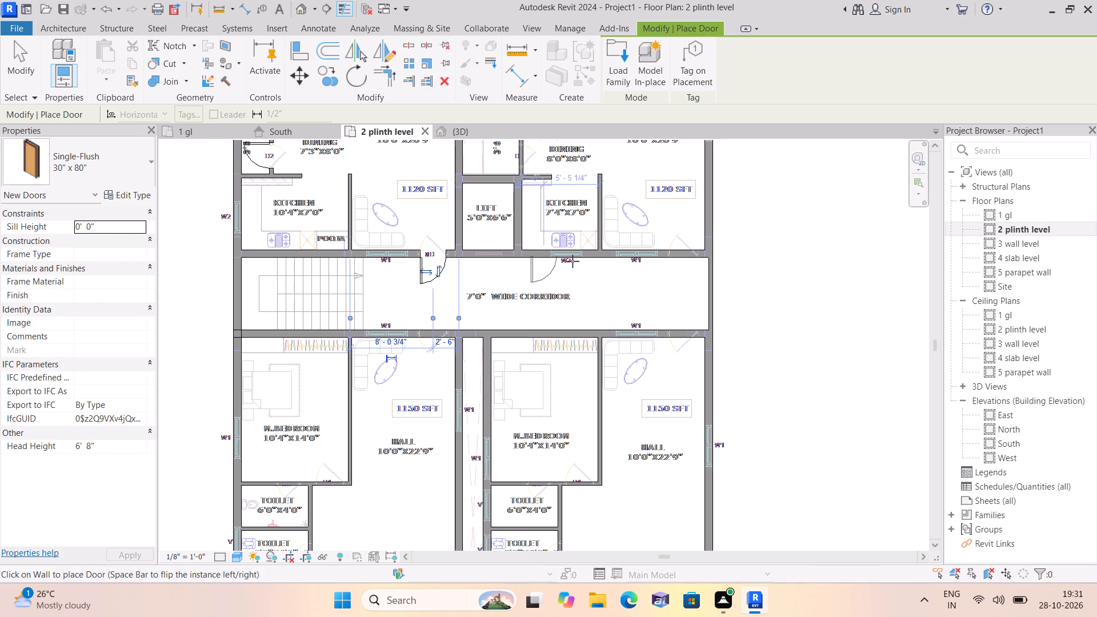
Place a 30" x 80" Single-Flush door at the northeast flat's Hall entrance in the wall facing the 7'0" wide corridor.
left_click(681, 255)
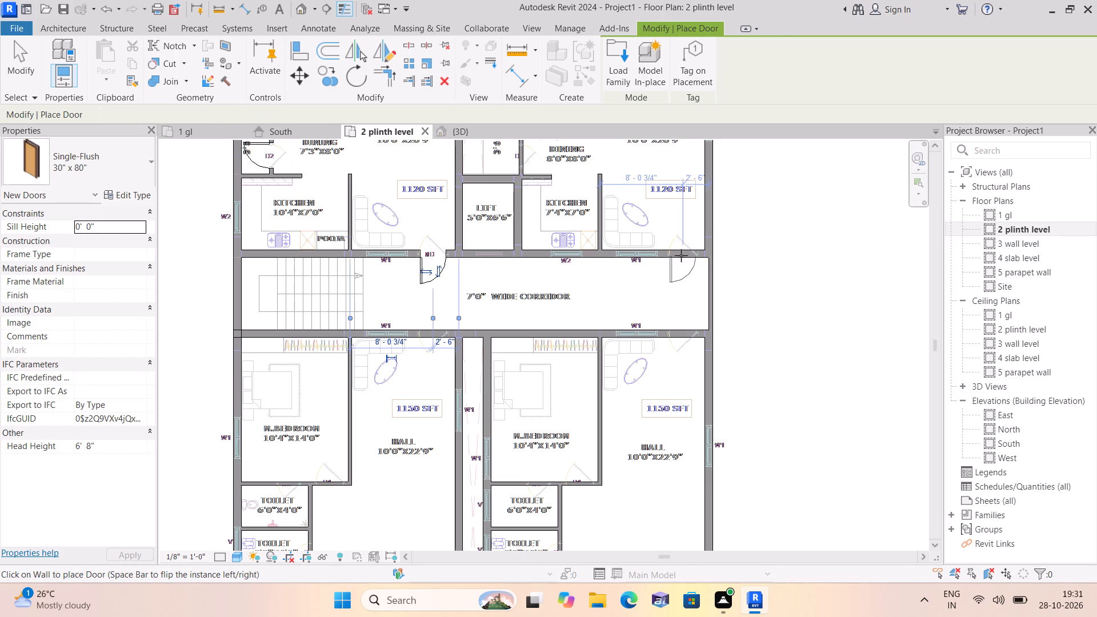
Place 30" x 80" Single-Flush doors at the D1 balcony openings in the south walls of the southeast and southwest flats' C.Bedrooms.
scroll(769, 334, "down", 1)
middle_click_drag(767, 334, 708, 154)
scroll(708, 154, "down", 1)
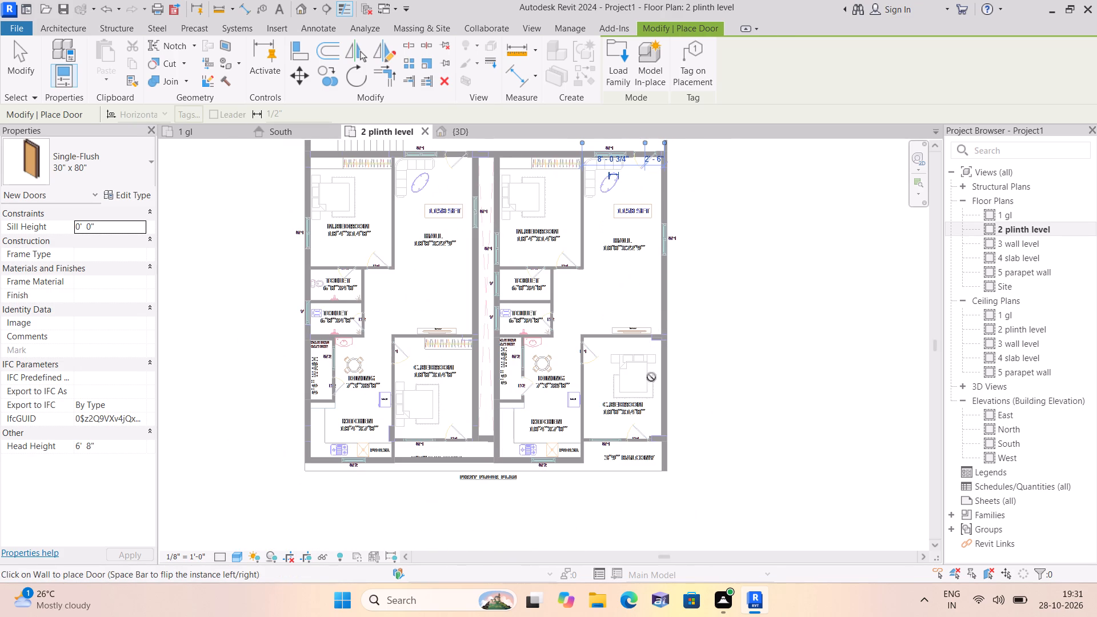
scroll(635, 450, "up", 1)
left_click(636, 443)
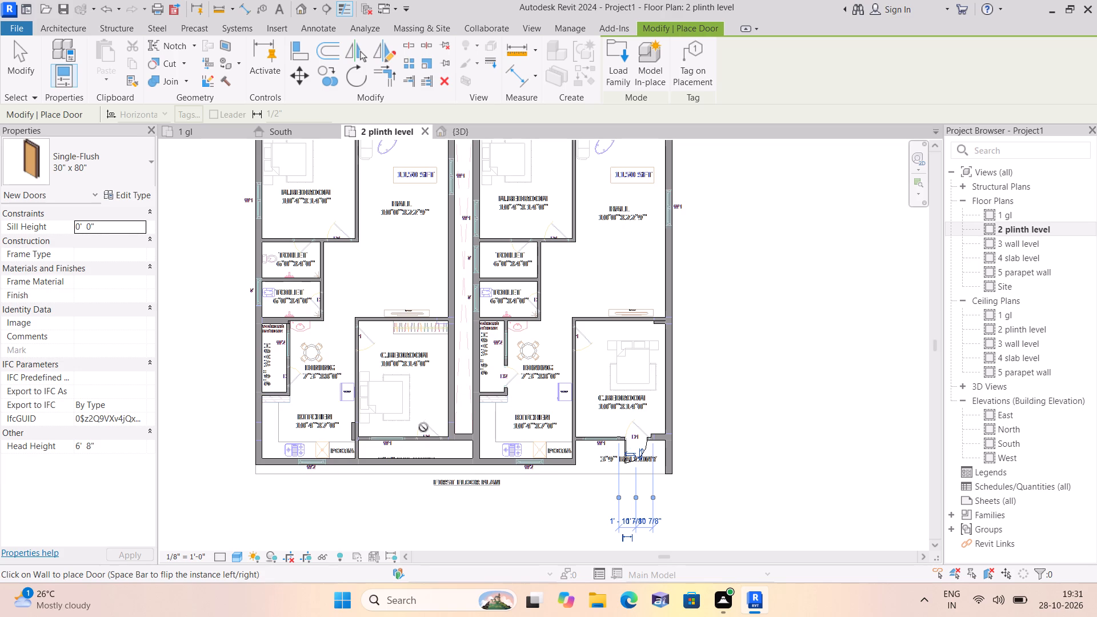
scroll(433, 432, "up", 2)
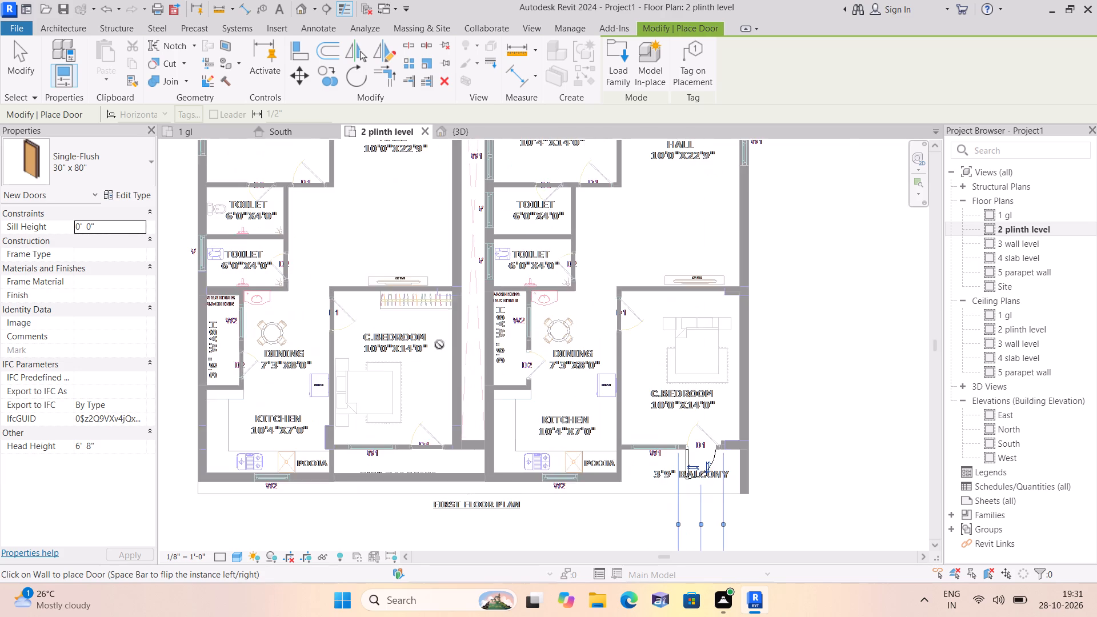
scroll(436, 333, "up", 2)
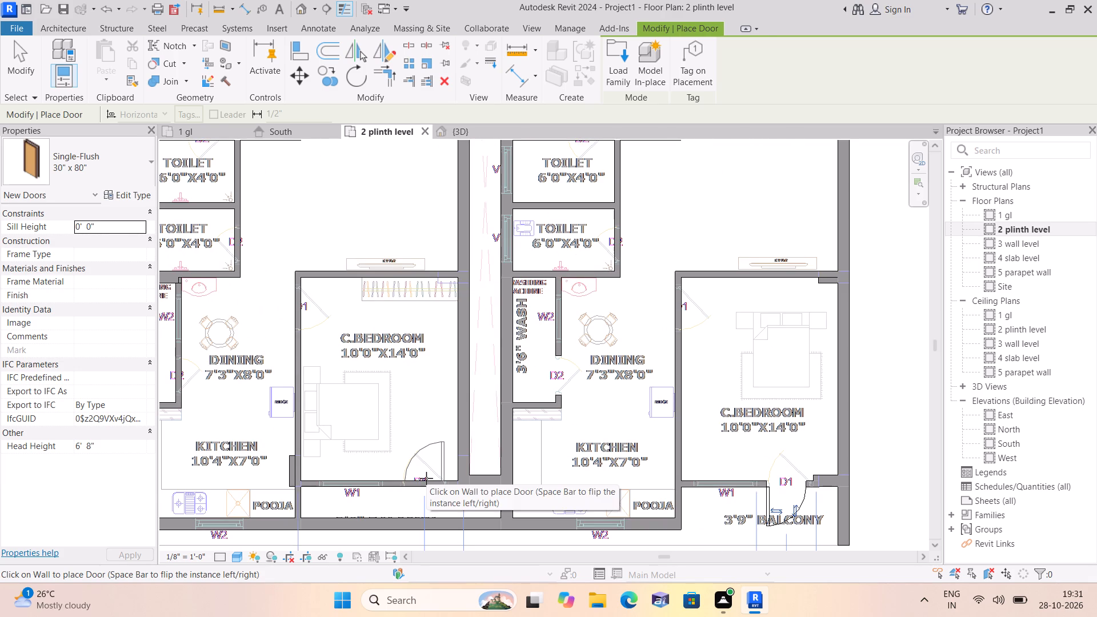
left_click(426, 478)
Place 30" x 80" Single-Flush doors at the southeast flat's D1 mark in the M.Bedroom south wall and D2 mark in the northern Toilet's north wall.
scroll(417, 380, "down", 2)
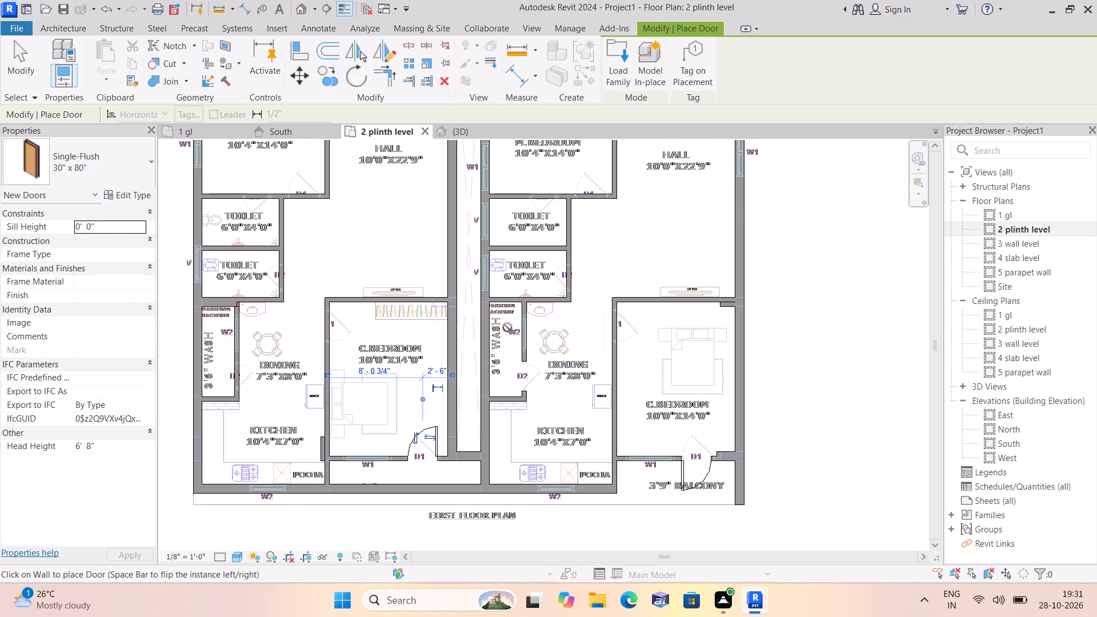
scroll(507, 327, "down", 1)
middle_click_drag(598, 249, 595, 302)
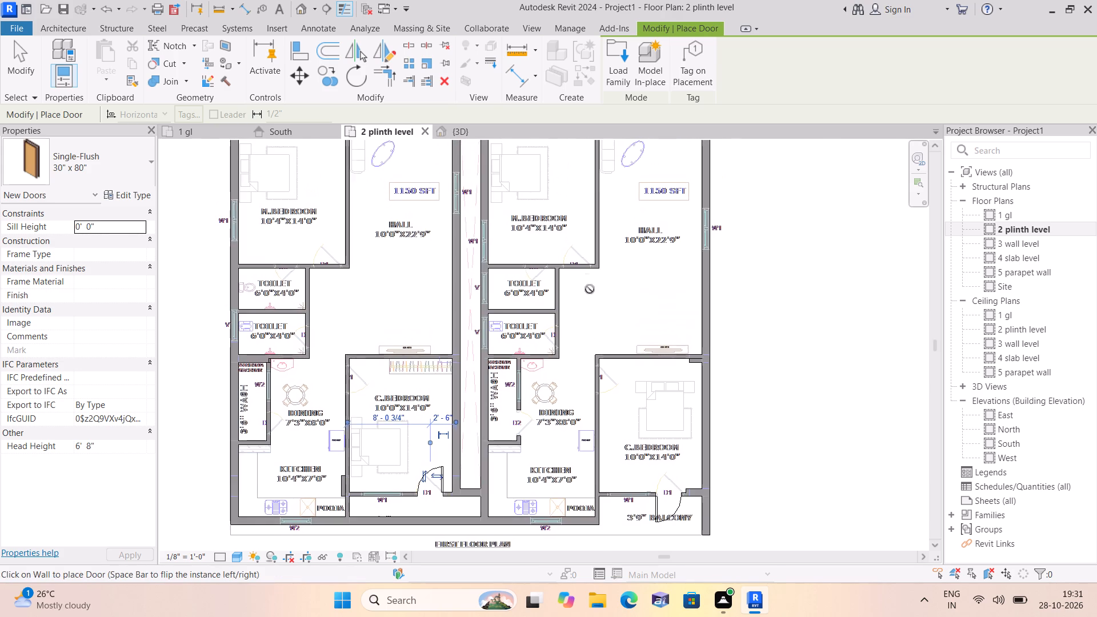
scroll(577, 262, "up", 1)
left_click(577, 262)
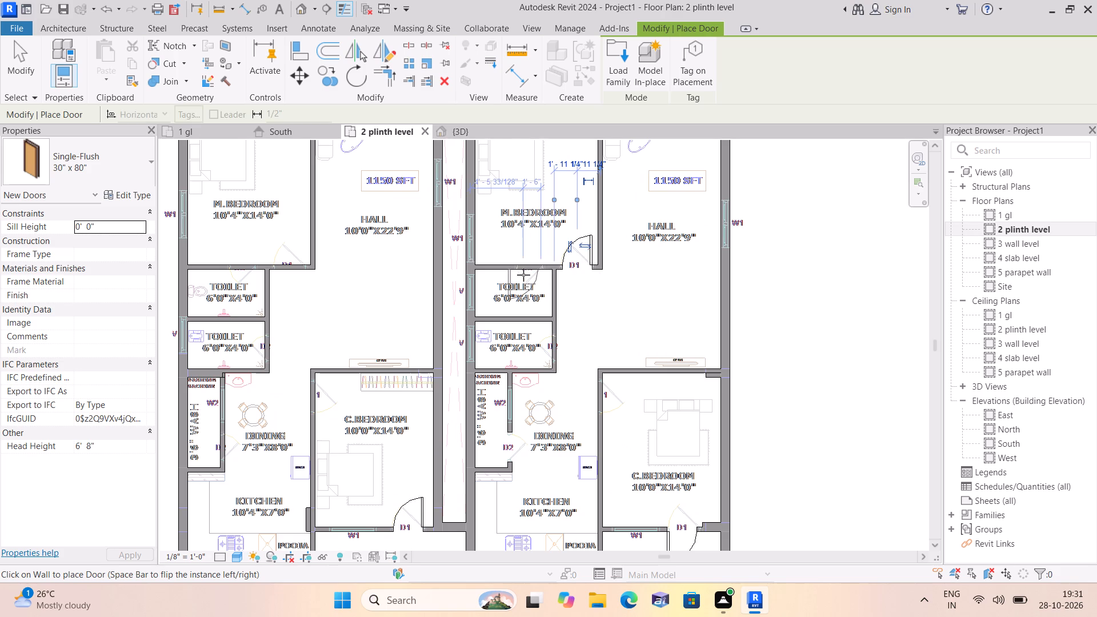
left_click(525, 274)
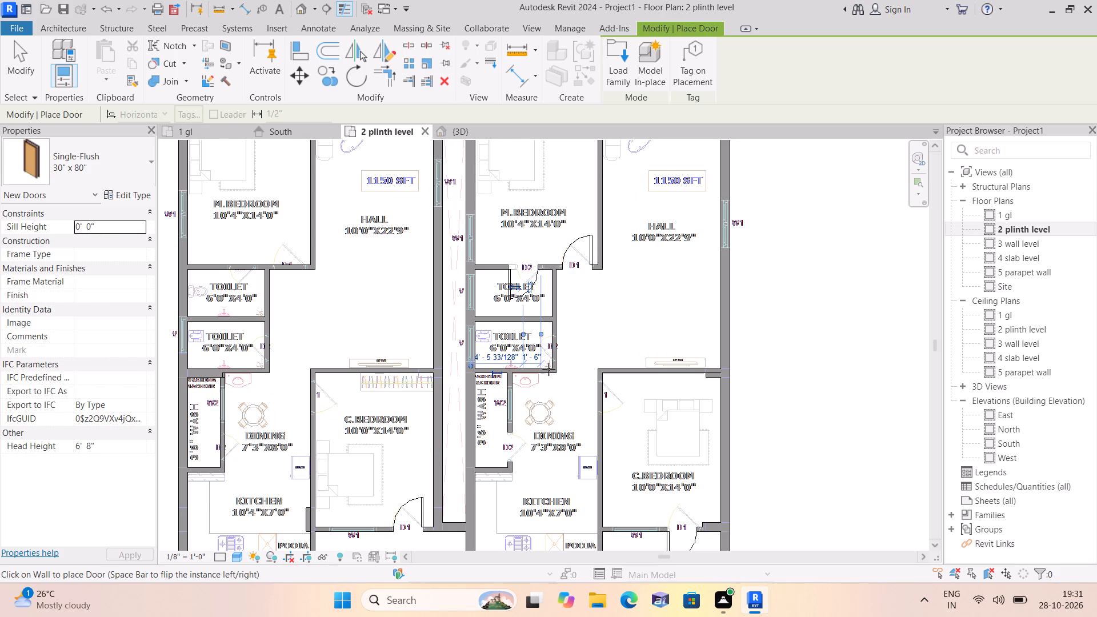
left_click(546, 349)
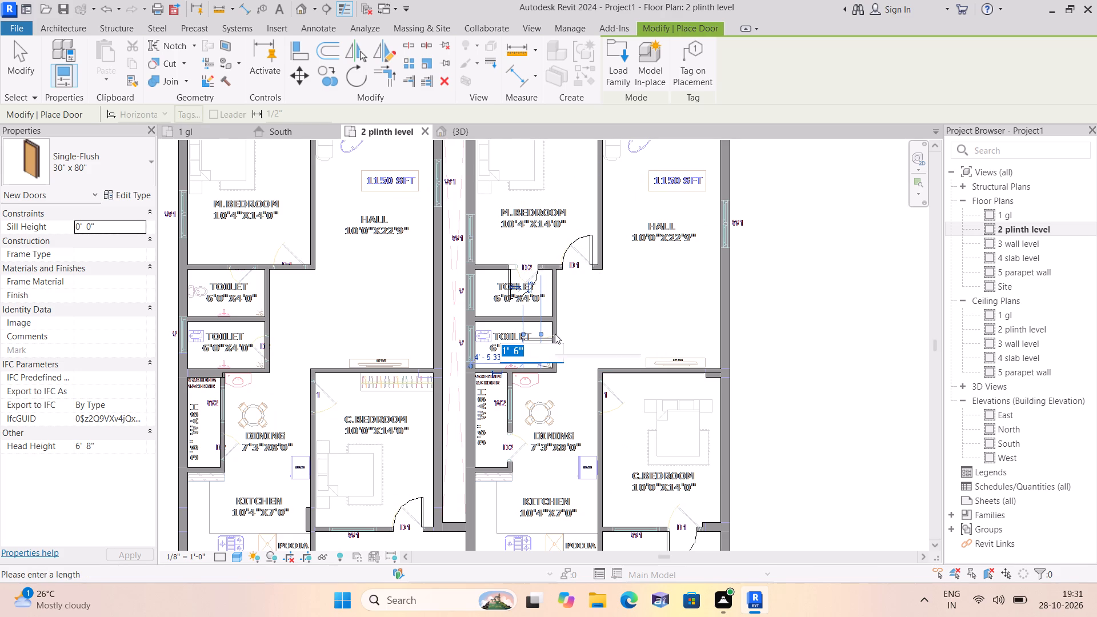
key("Escape")
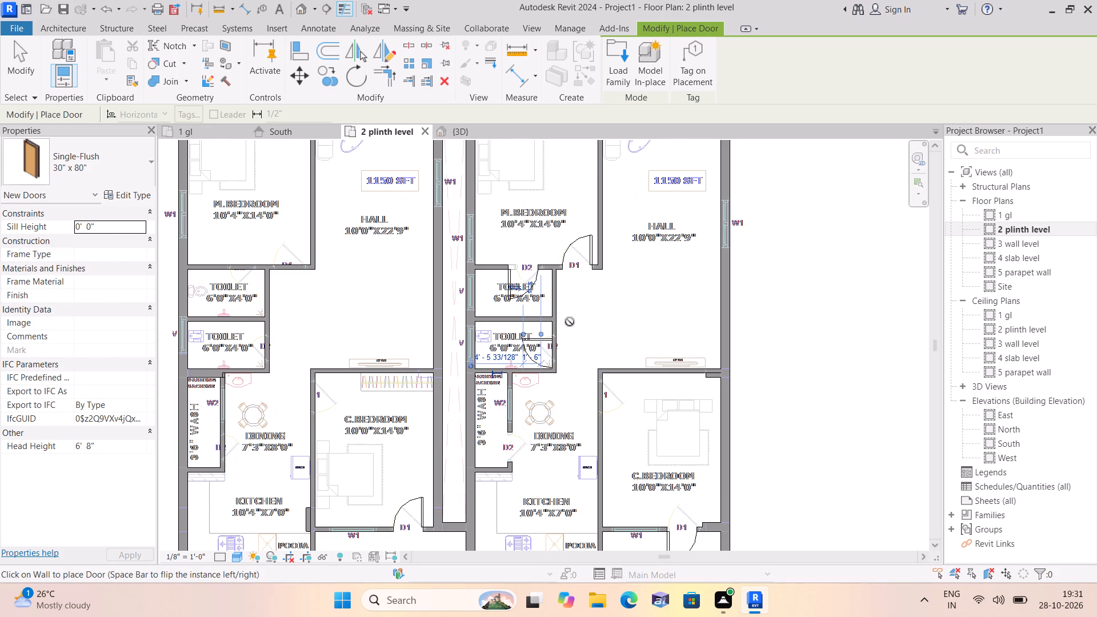
Place 30" x 80" Single-Flush doors at the southwest flat's interior D1 and D2 marks for the C.Bedroom, Wash, both Toilets and M.Bedroom.
scroll(574, 322, "down", 1)
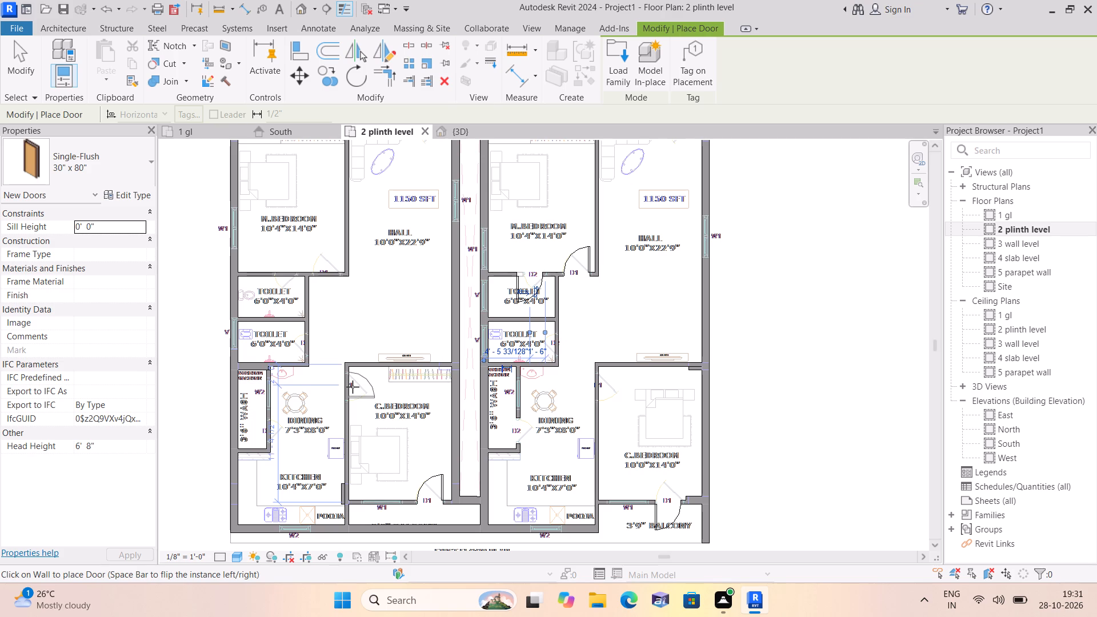
left_click(353, 387)
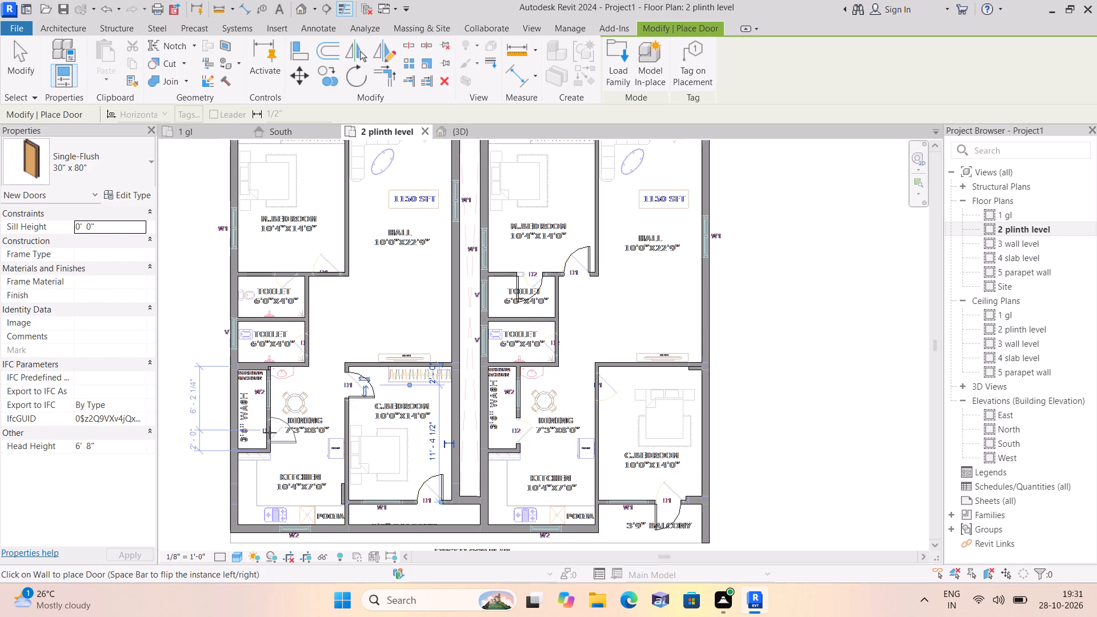
left_click(270, 432)
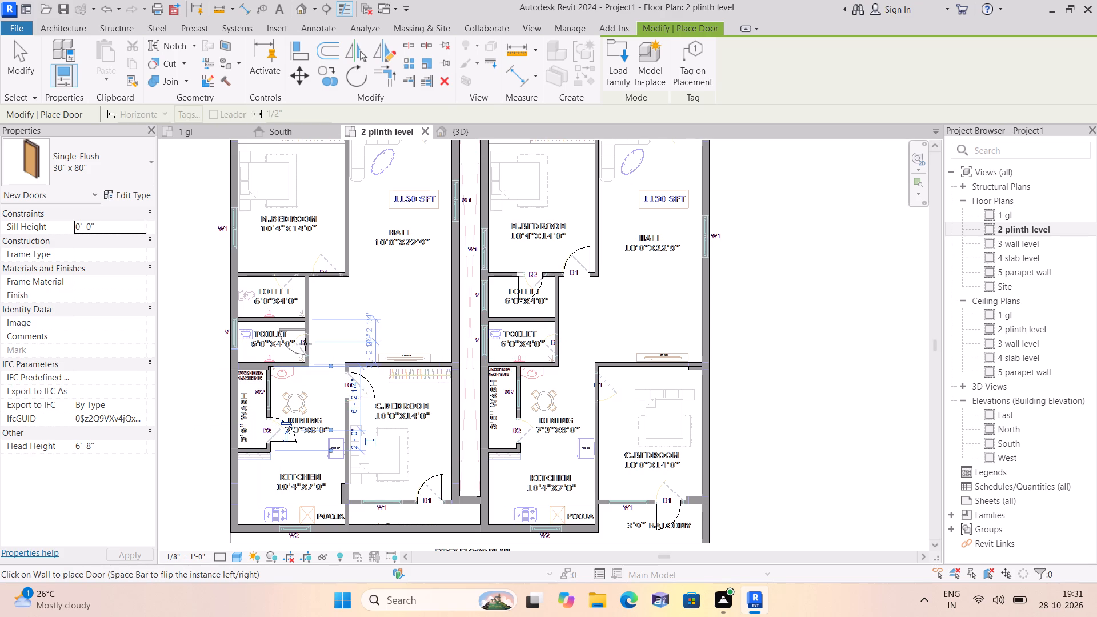
left_click(305, 344)
left_click(287, 280)
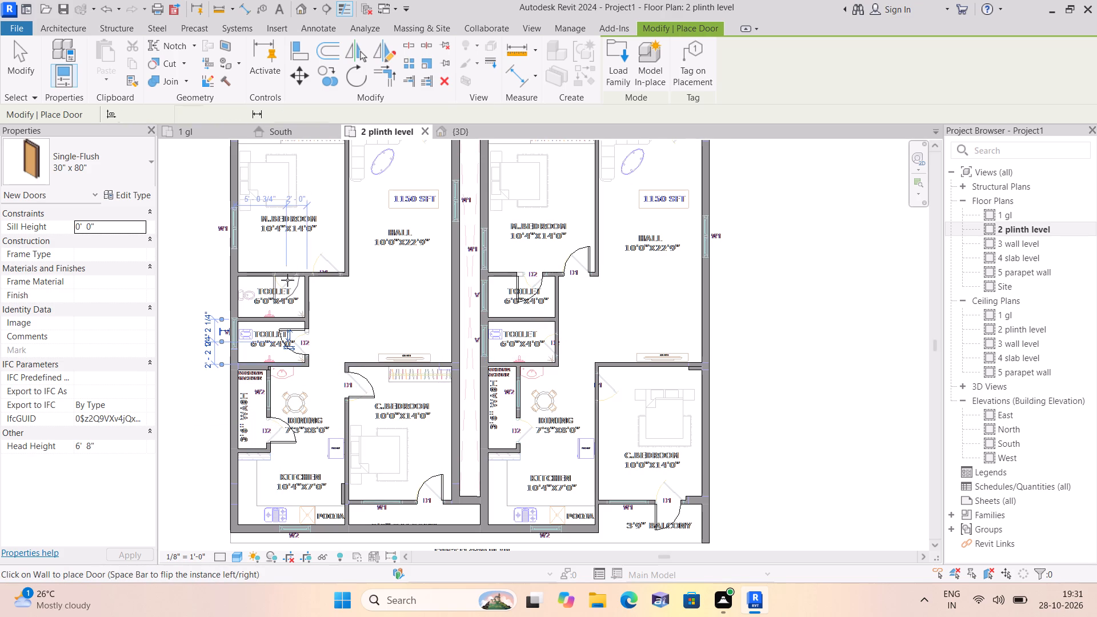
left_click(325, 269)
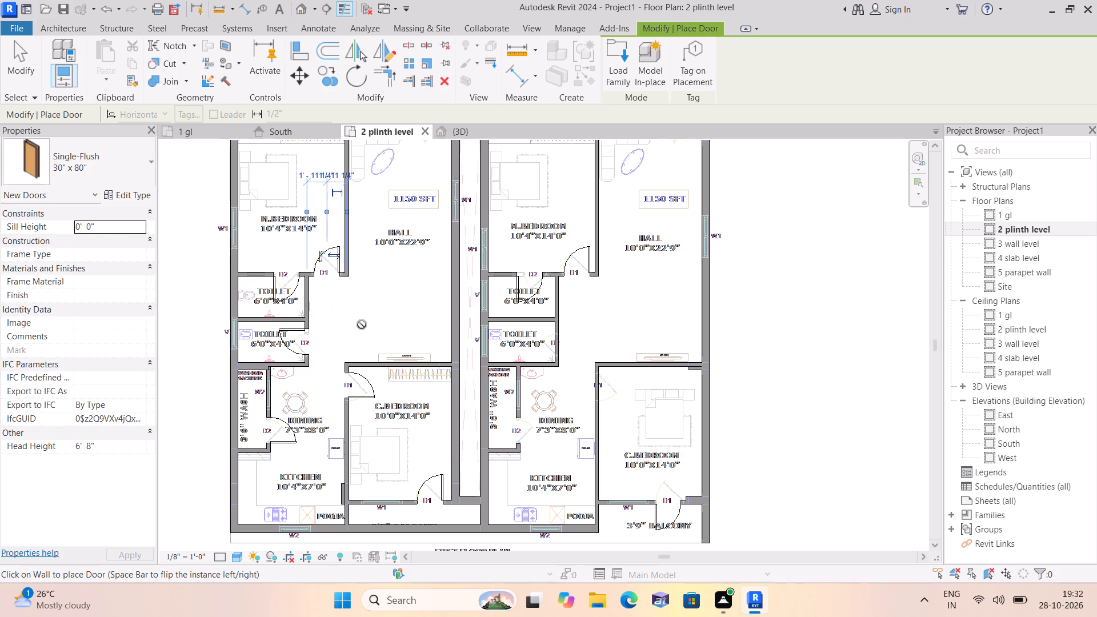
Place a 30" x 80" Single-Flush door at the D2 mark in the east wall of the southeast flat's southern Toilet.
middle_click_drag(362, 324, 339, 233)
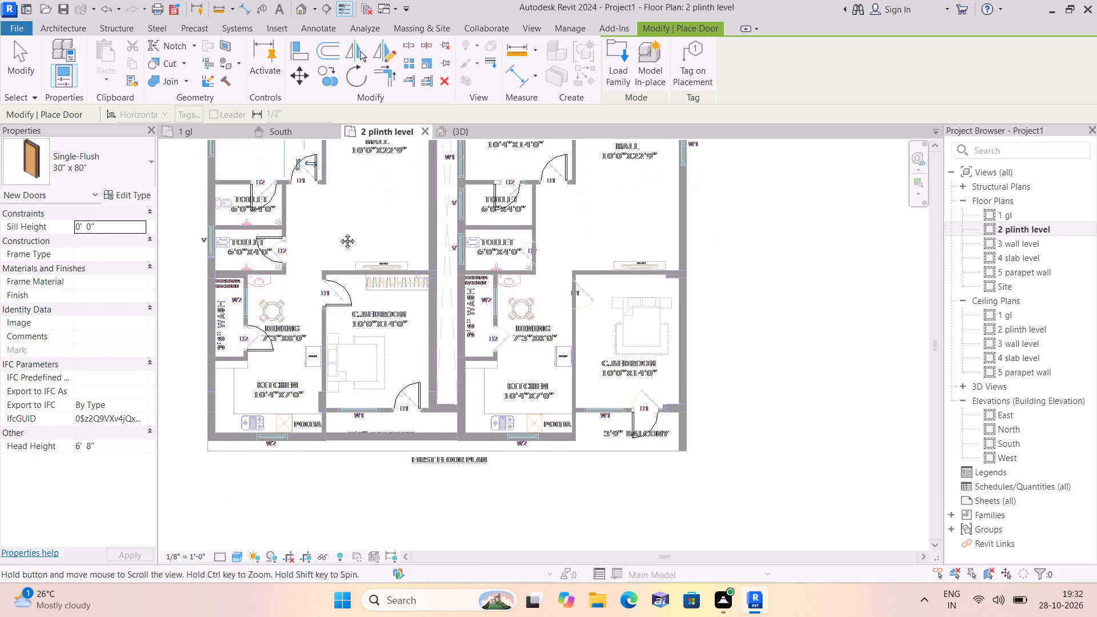
middle_click_drag(339, 233, 338, 251)
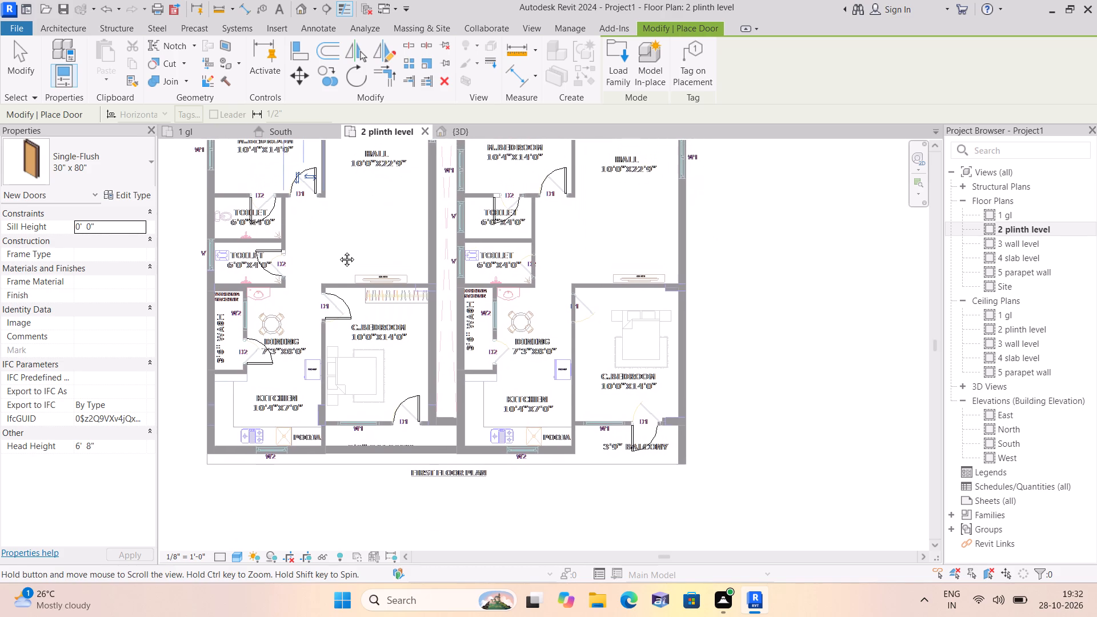
middle_click_drag(338, 251, 339, 322)
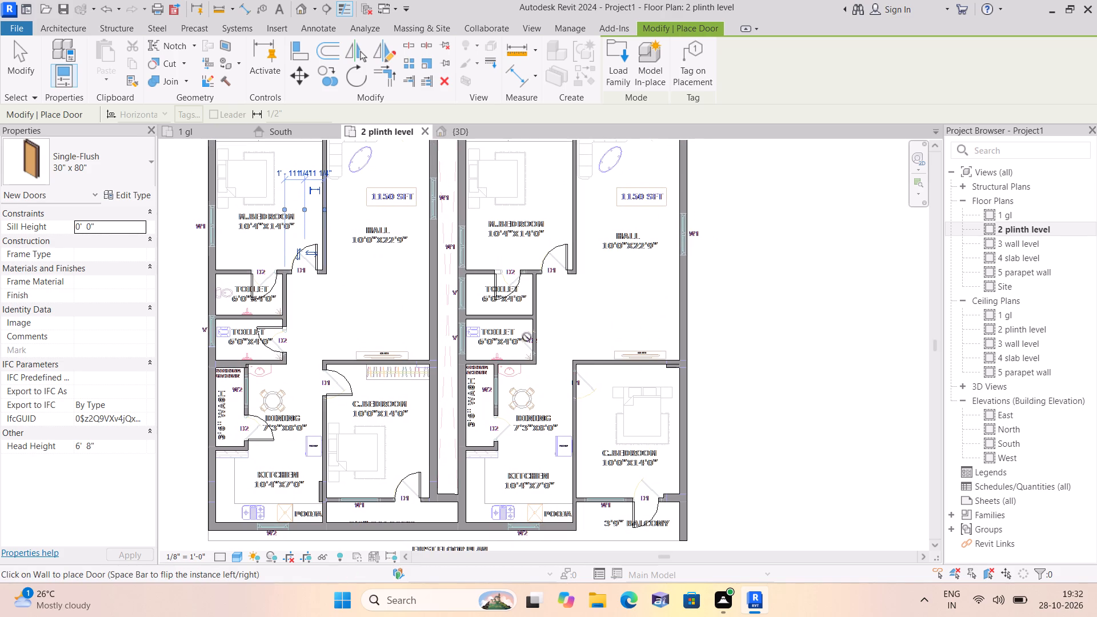
left_click(532, 343)
Place 30" x 80" Single-Flush doors at the southwest and southeast flats' Hall entrances in the wall along the 7'0" wide corridor.
middle_click_drag(576, 297, 558, 399)
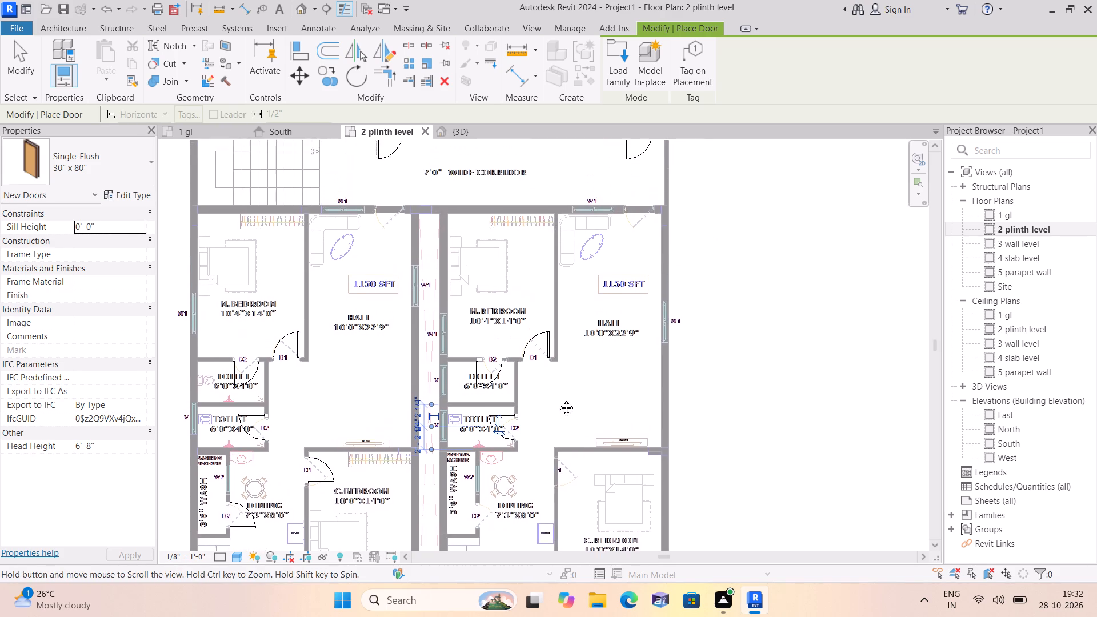
middle_click_drag(558, 399, 559, 436)
left_click(387, 269)
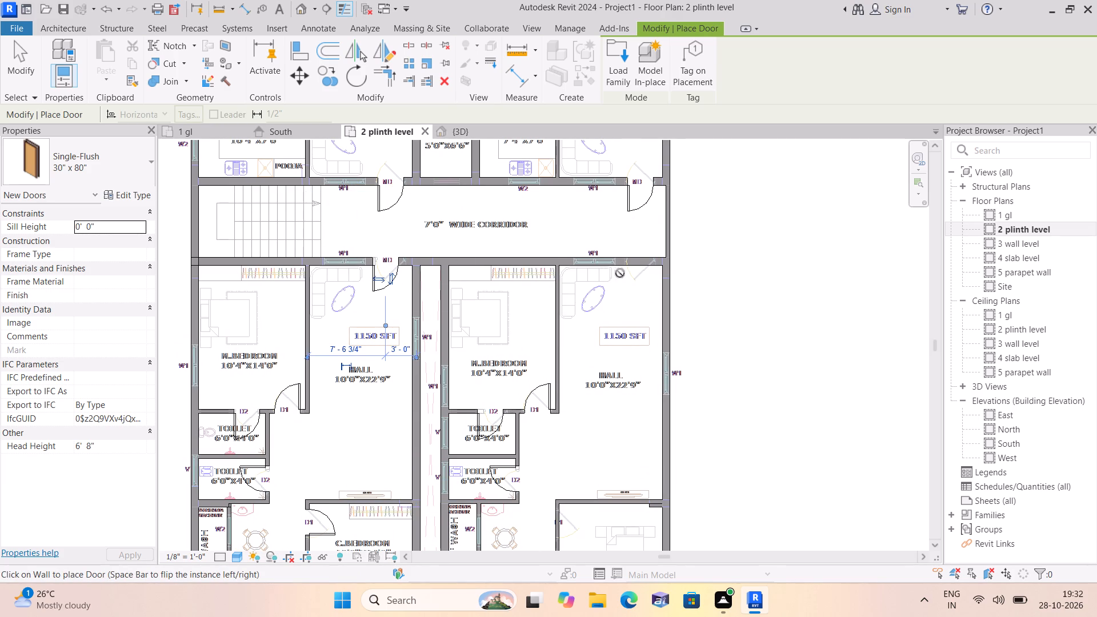
left_click(639, 269)
Place 30" x 80" Single-Flush doors at the northeast flat's D2 marks between Wash and Dining and in the southern Toilet's east wall.
scroll(756, 246, "down", 1)
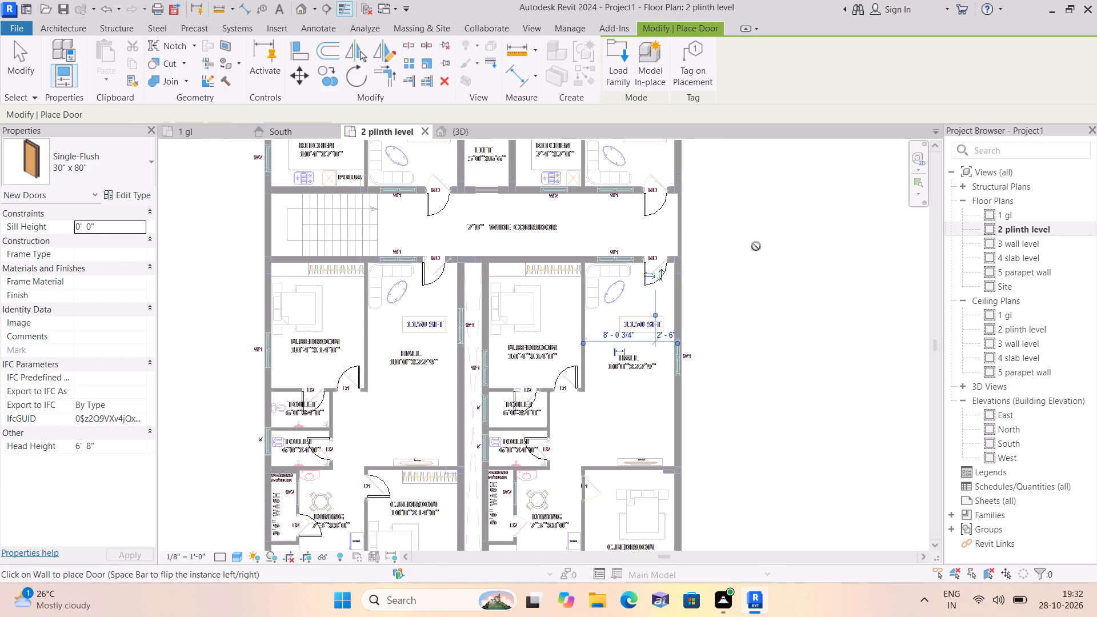
scroll(759, 233, "down", 1)
middle_click_drag(753, 230, 738, 265)
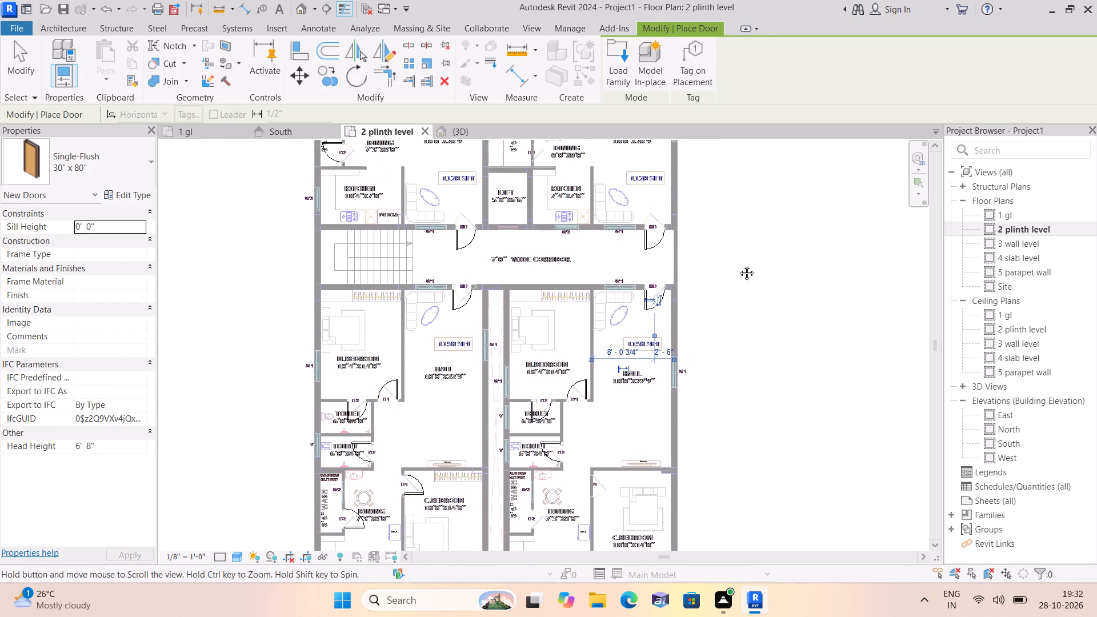
middle_click_drag(738, 265, 728, 327)
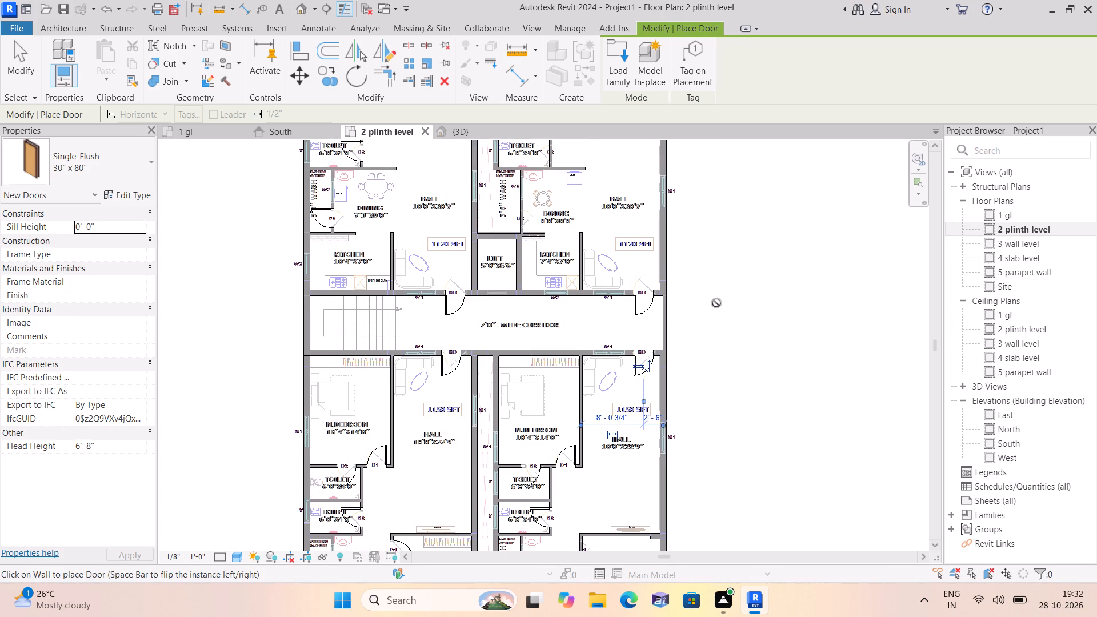
middle_click_drag(709, 203, 706, 283)
scroll(541, 312, "up", 1)
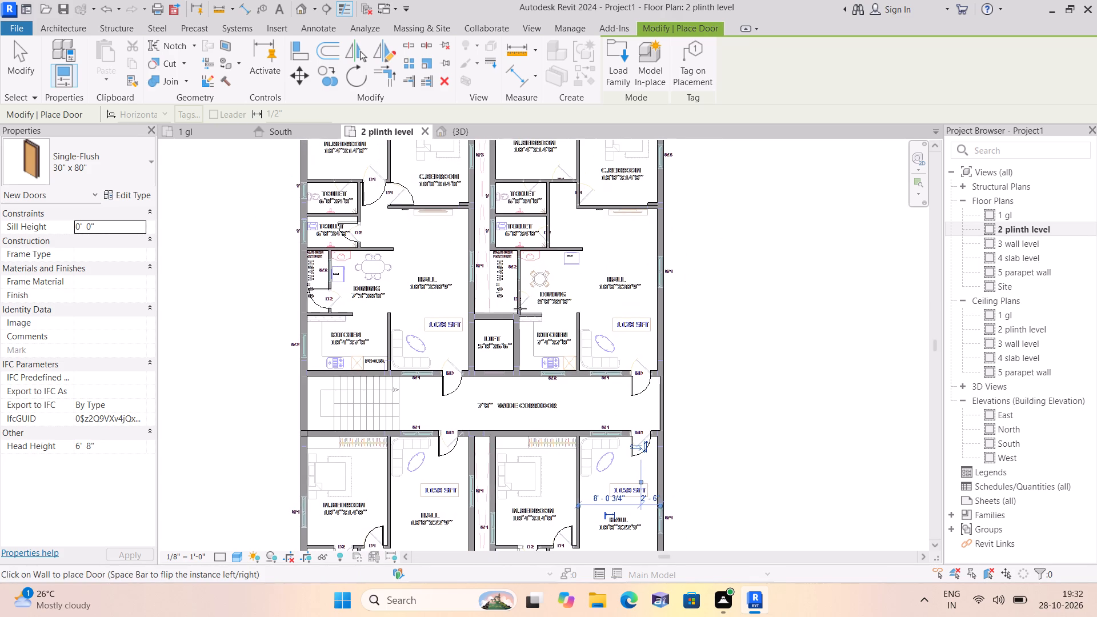
left_click(518, 295)
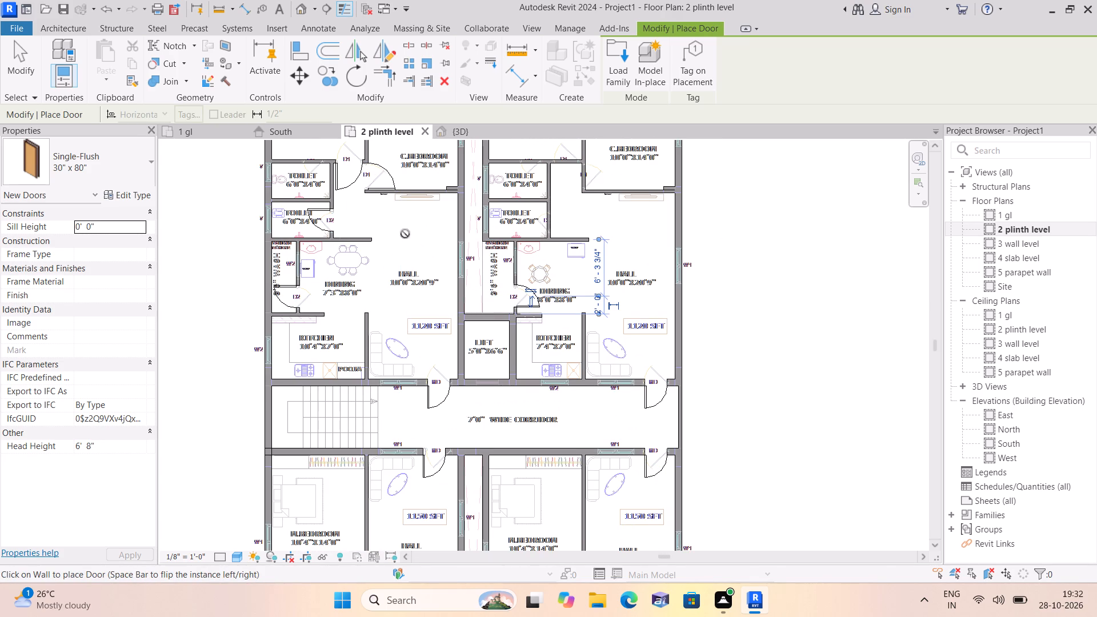
left_click(547, 218)
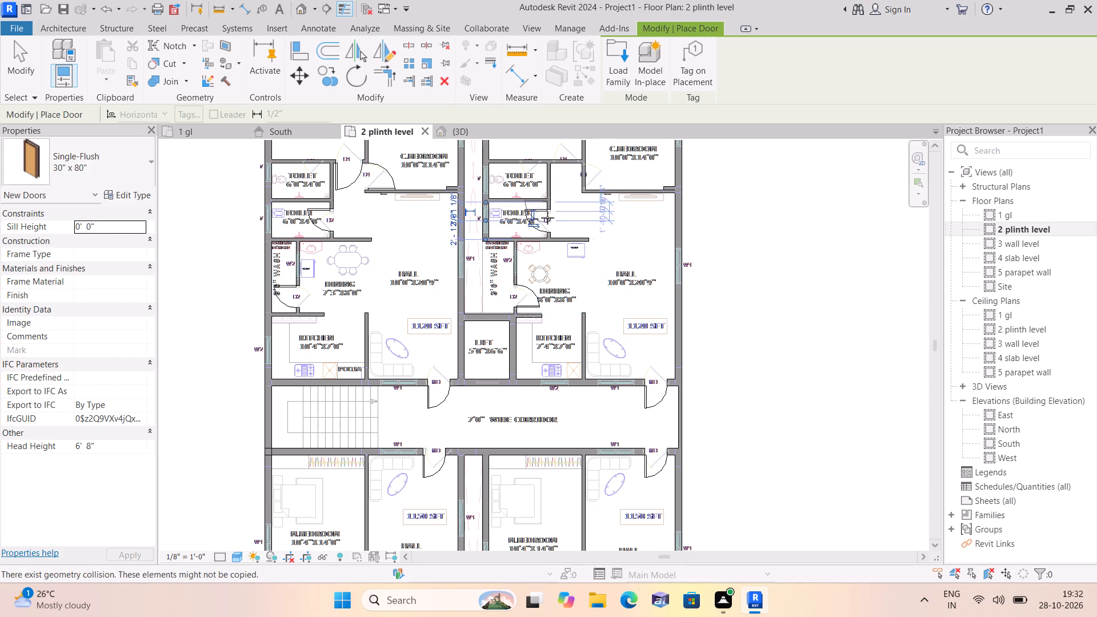
Place 30" x 80" Single-Flush doors at the northeast flat's northern Toilet D2 mark and the M.Bedroom and C.Bedroom D1 marks.
middle_click_drag(547, 224, 538, 328)
scroll(538, 277, "up", 1)
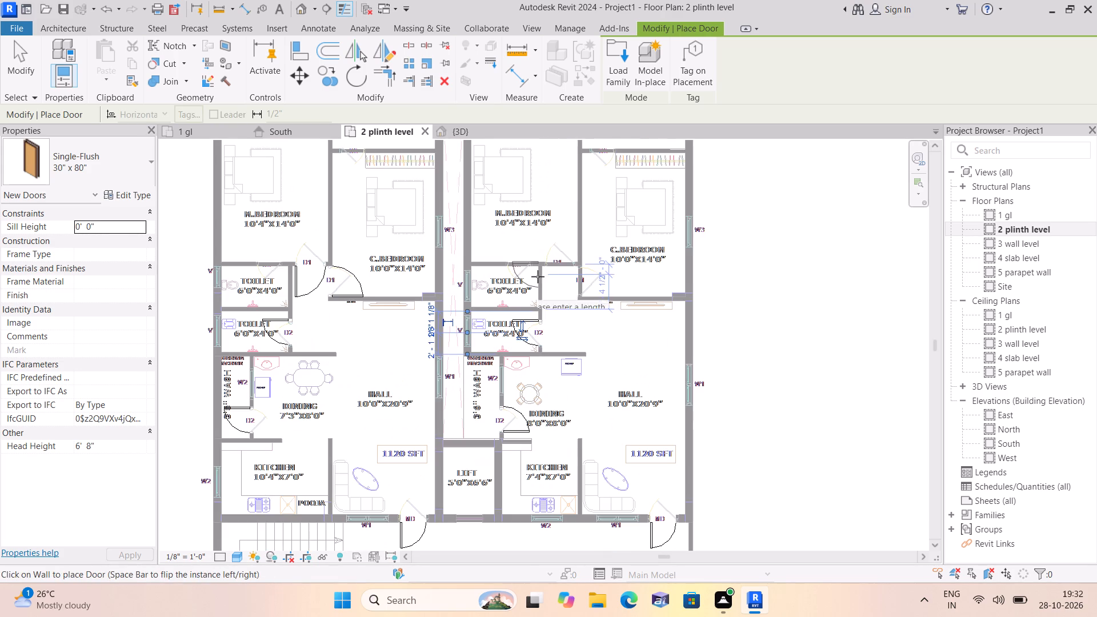
scroll(510, 263, "up", 1)
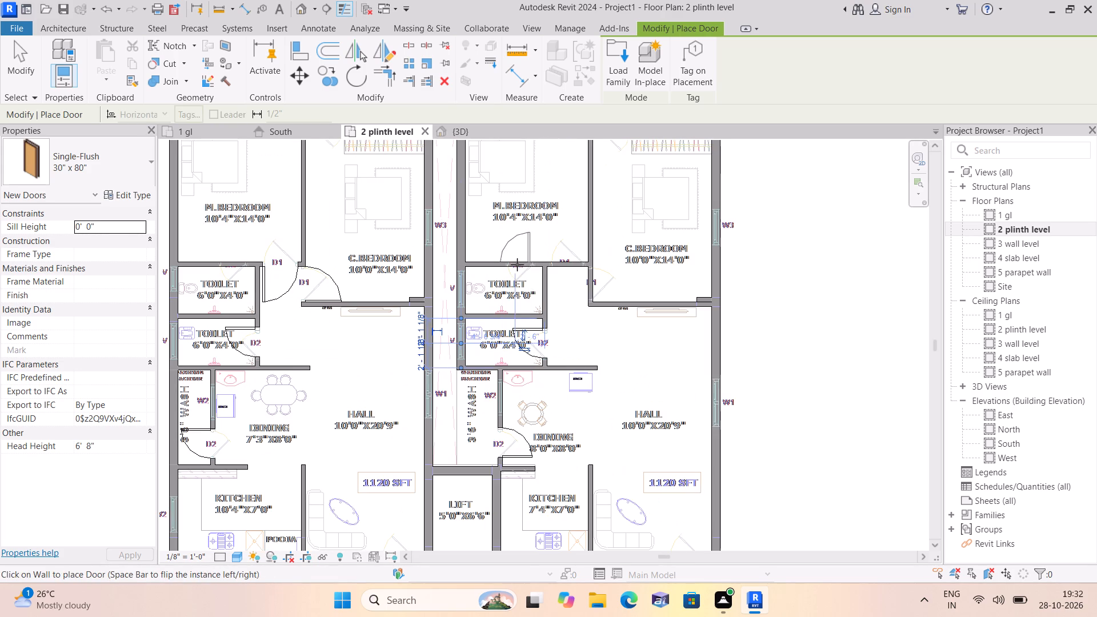
left_click(522, 269)
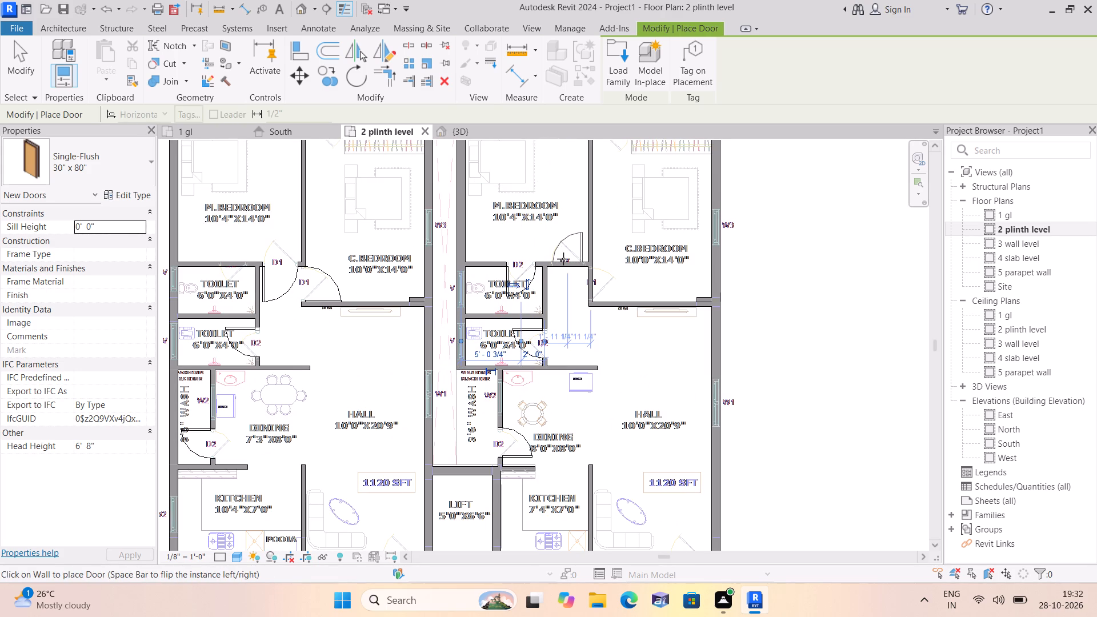
left_click(564, 258)
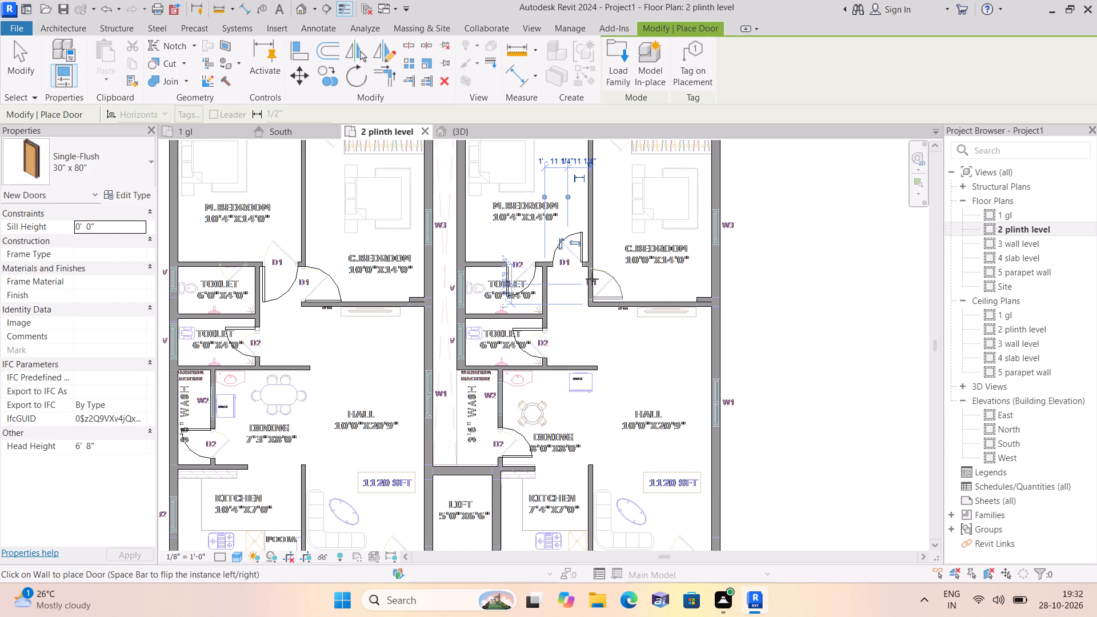
left_click(592, 279)
Place a 30" x 80" Single-Flush door at the D2 opening in the north wall of the northwest flat's northern Toilet.
middle_click_drag(612, 234, 624, 275)
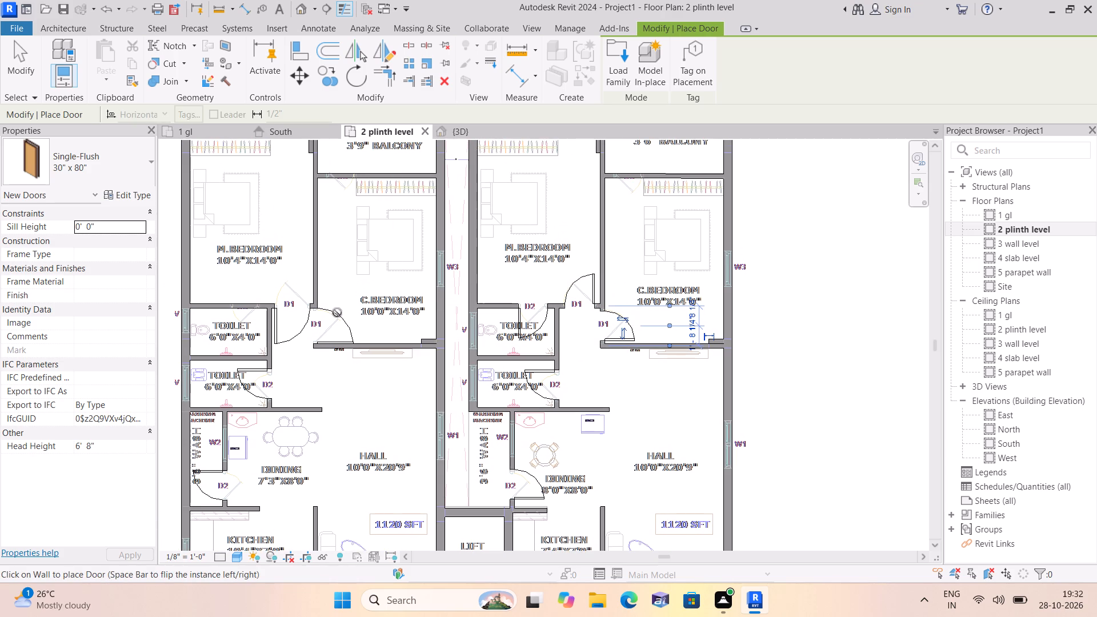
left_click(243, 311)
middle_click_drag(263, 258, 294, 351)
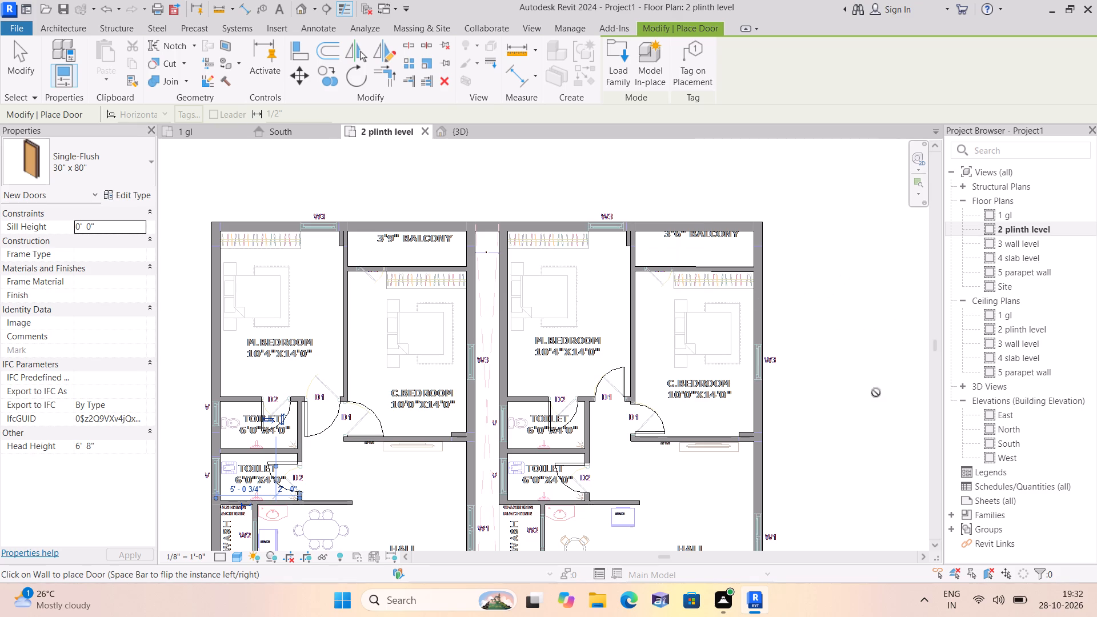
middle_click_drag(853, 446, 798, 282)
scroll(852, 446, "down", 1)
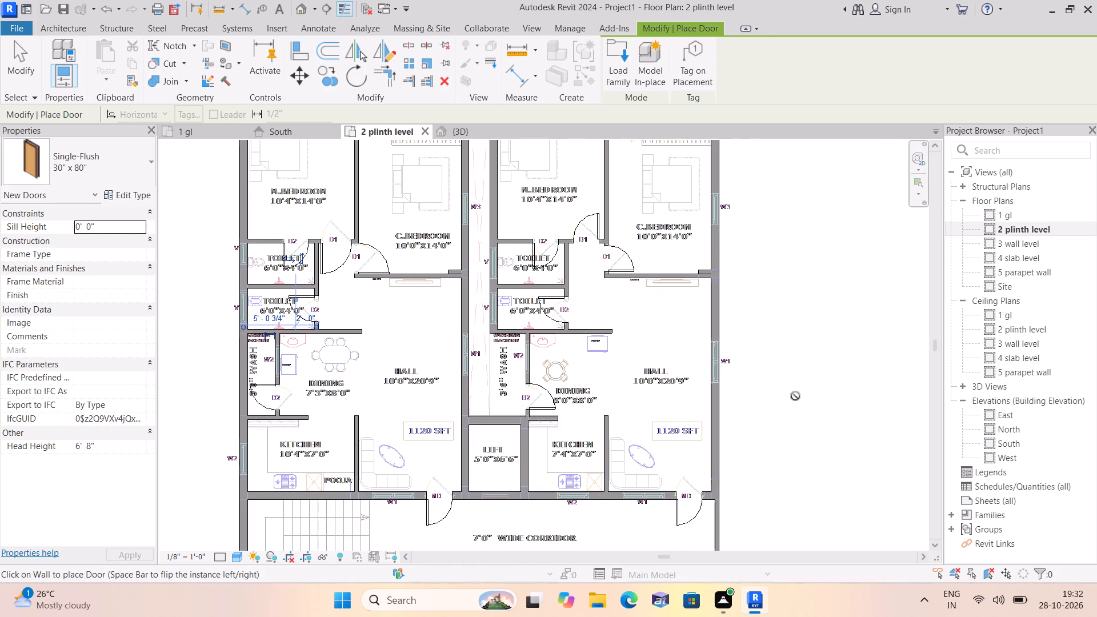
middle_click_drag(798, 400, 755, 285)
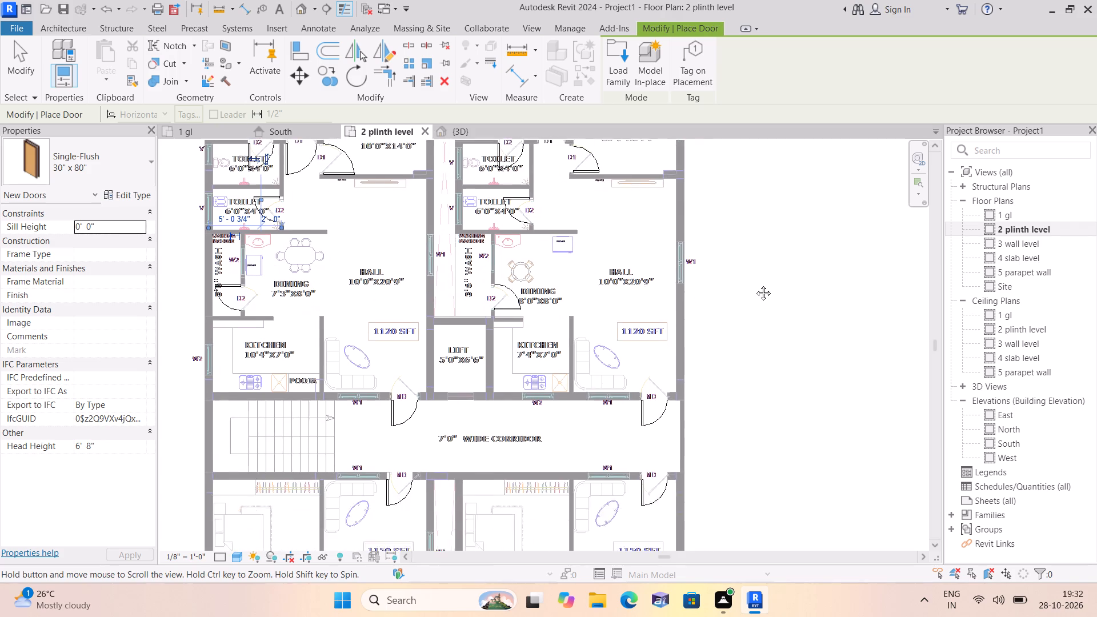
Trim/extend the 4.5" wall between Wash and Dining in the southeast flat to the short wall piece beyond its D2 opening.
middle_click_drag(755, 285, 752, 278)
scroll(752, 278, "down", 1)
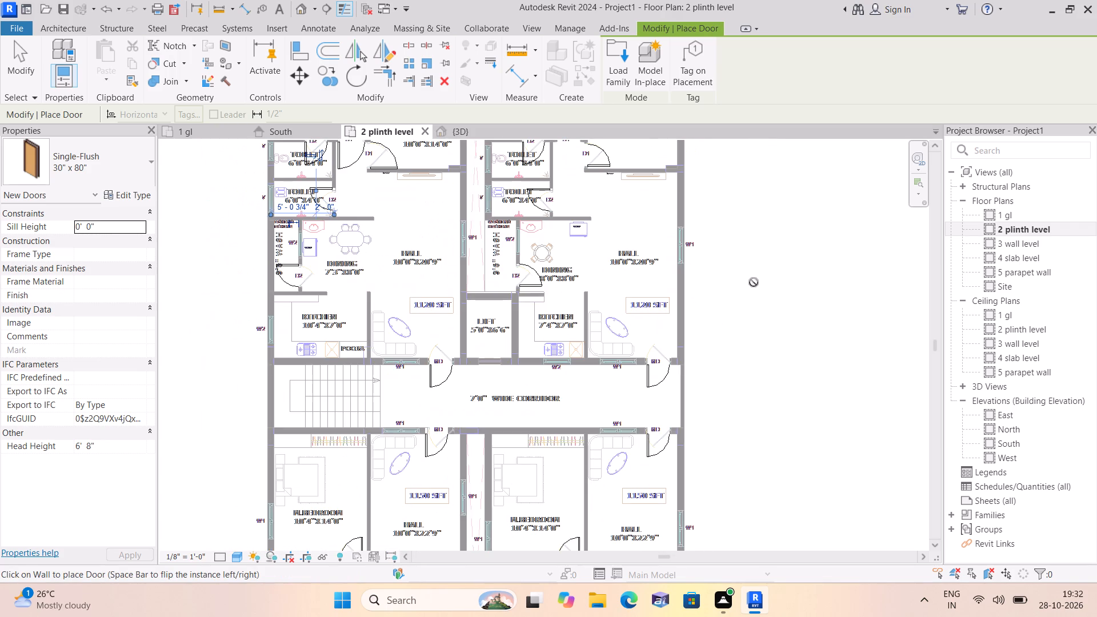
middle_click_drag(771, 378, 717, 276)
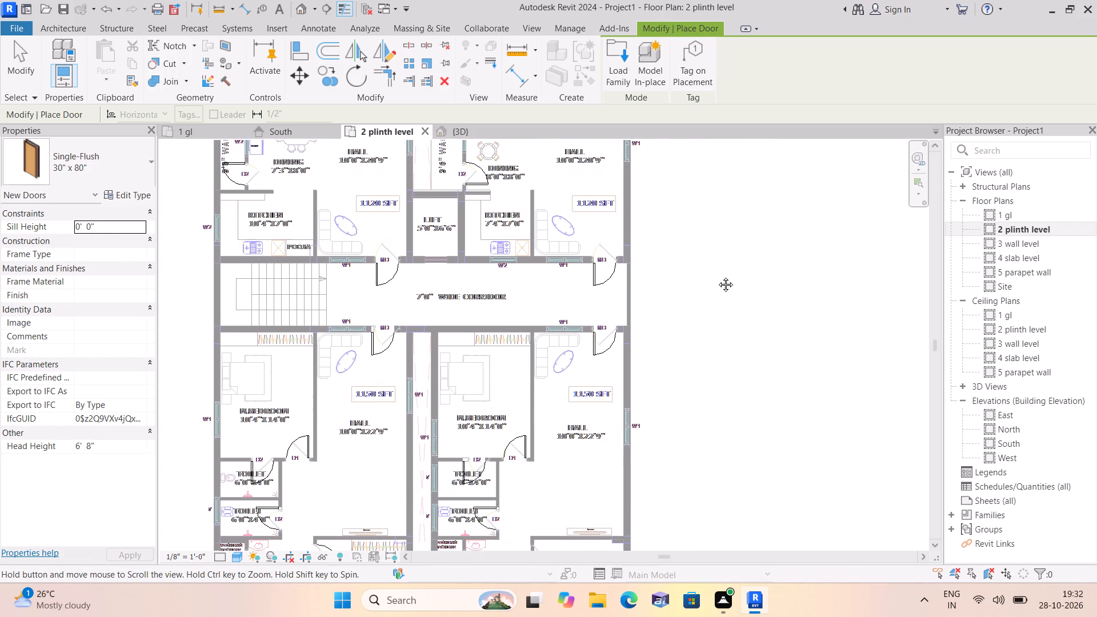
middle_click_drag(717, 276, 710, 242)
middle_click_drag(689, 409, 687, 351)
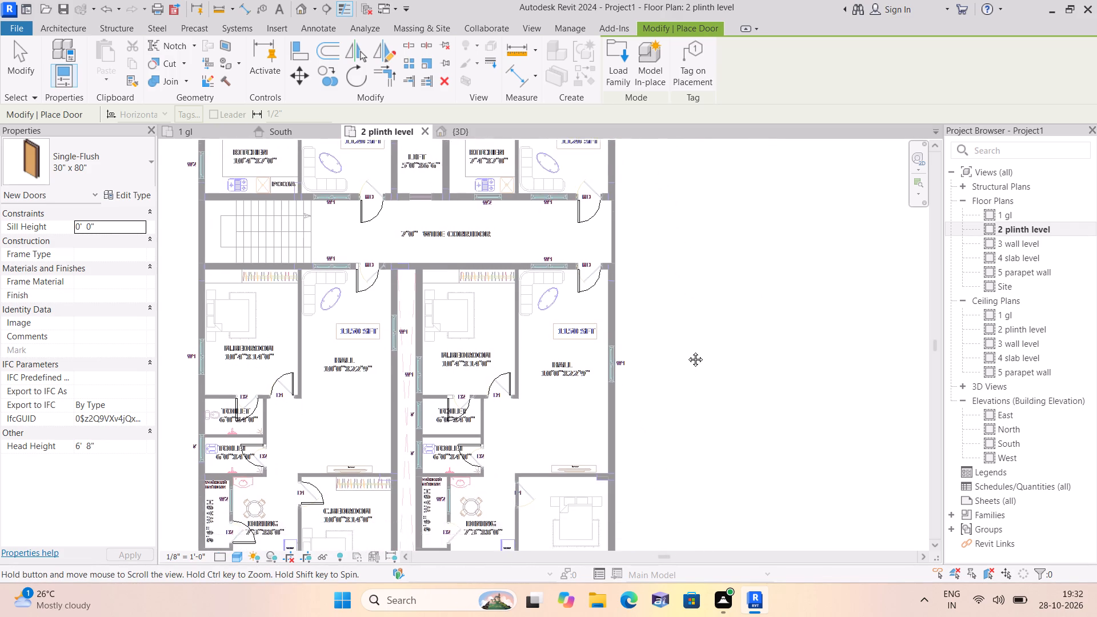
middle_click_drag(687, 351, 688, 328)
scroll(690, 328, "down", 1)
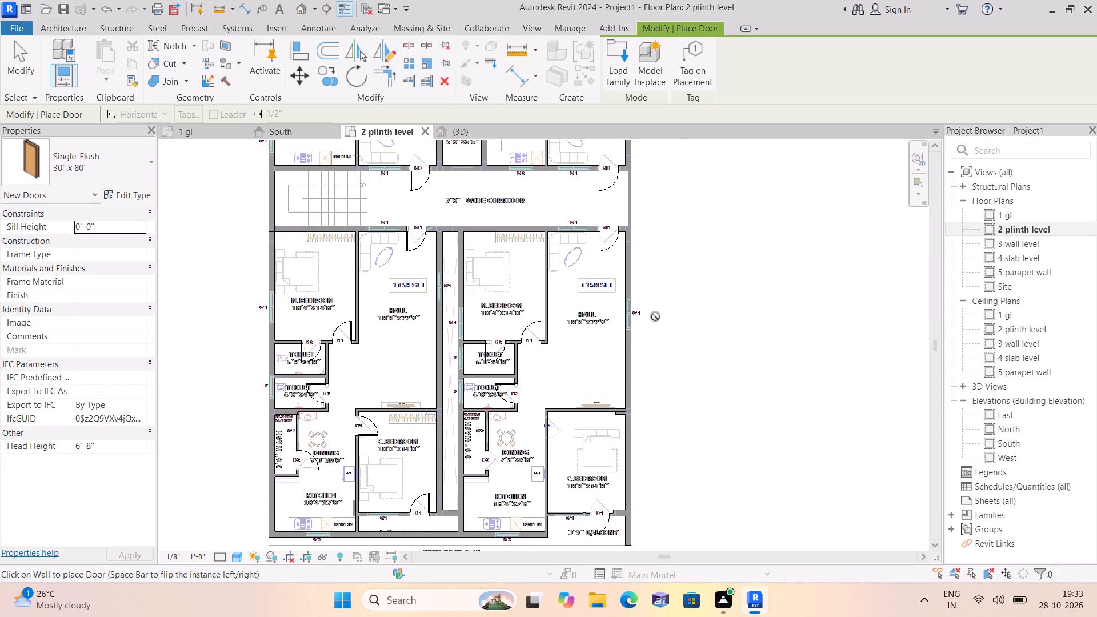
key("Escape")
key("Escape")
key("Escape")
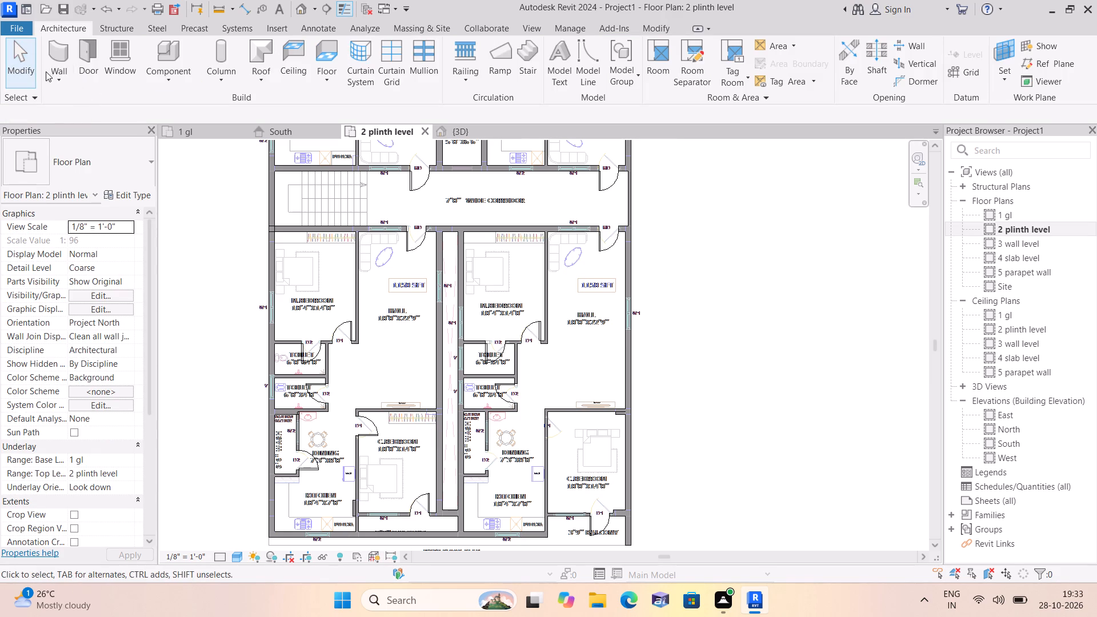
left_click(56, 74)
left_click(94, 105)
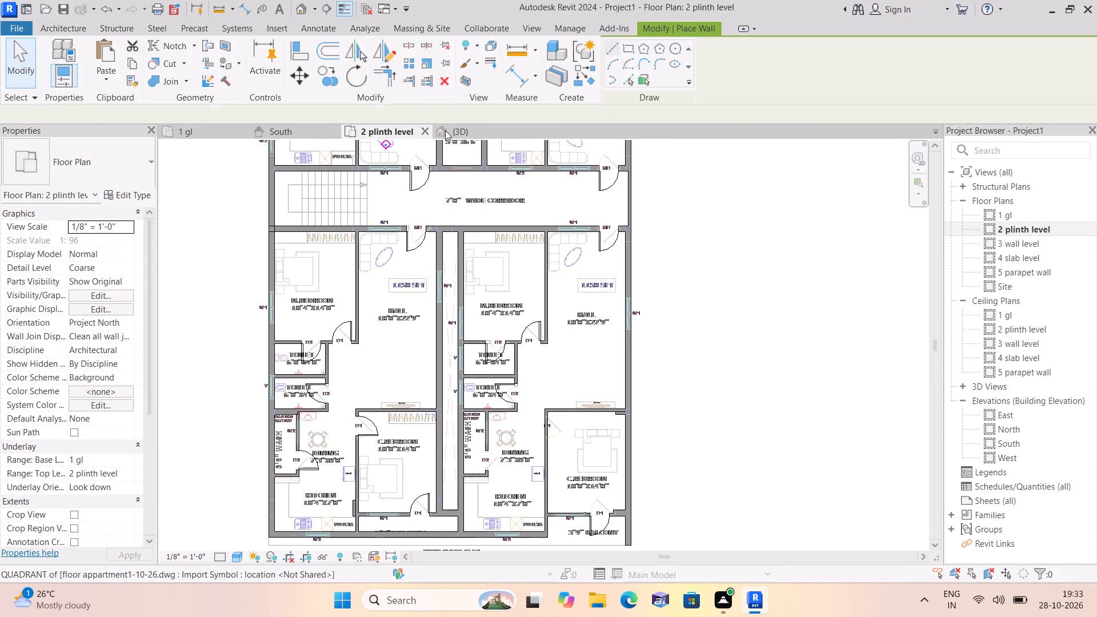
left_click(388, 74)
scroll(460, 450, "up", 1)
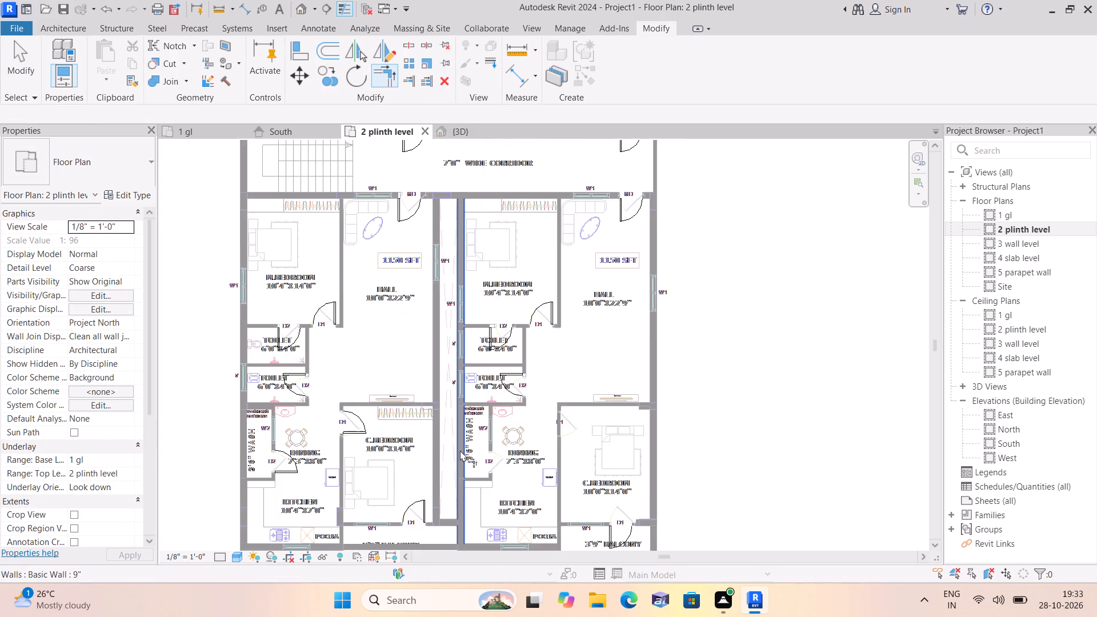
scroll(460, 450, "up", 2)
left_click(501, 479)
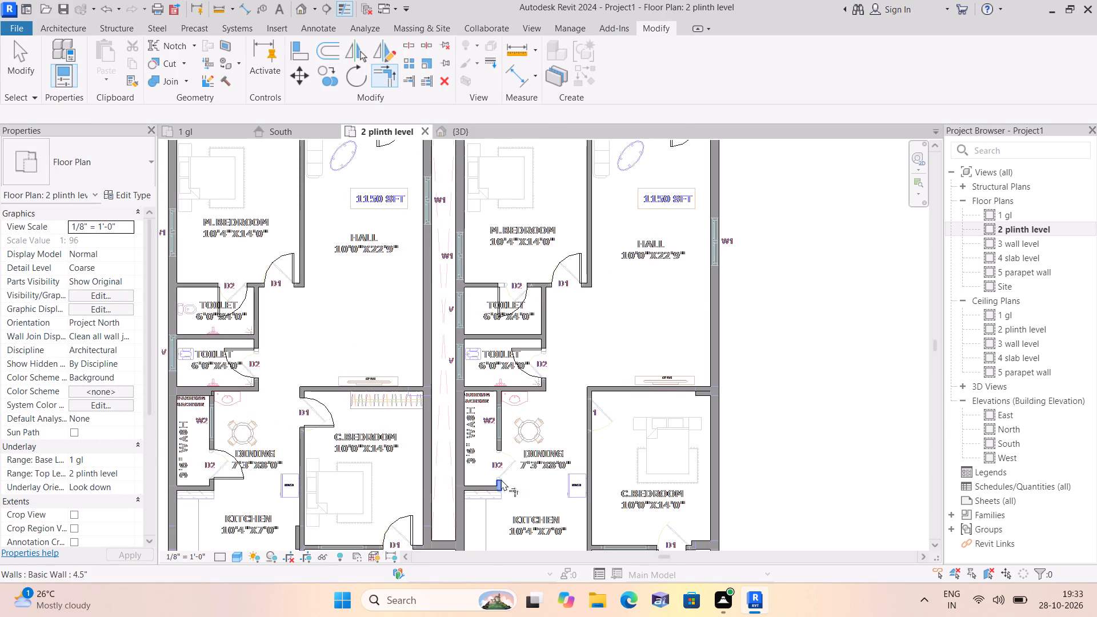
left_click(499, 449)
key("Escape")
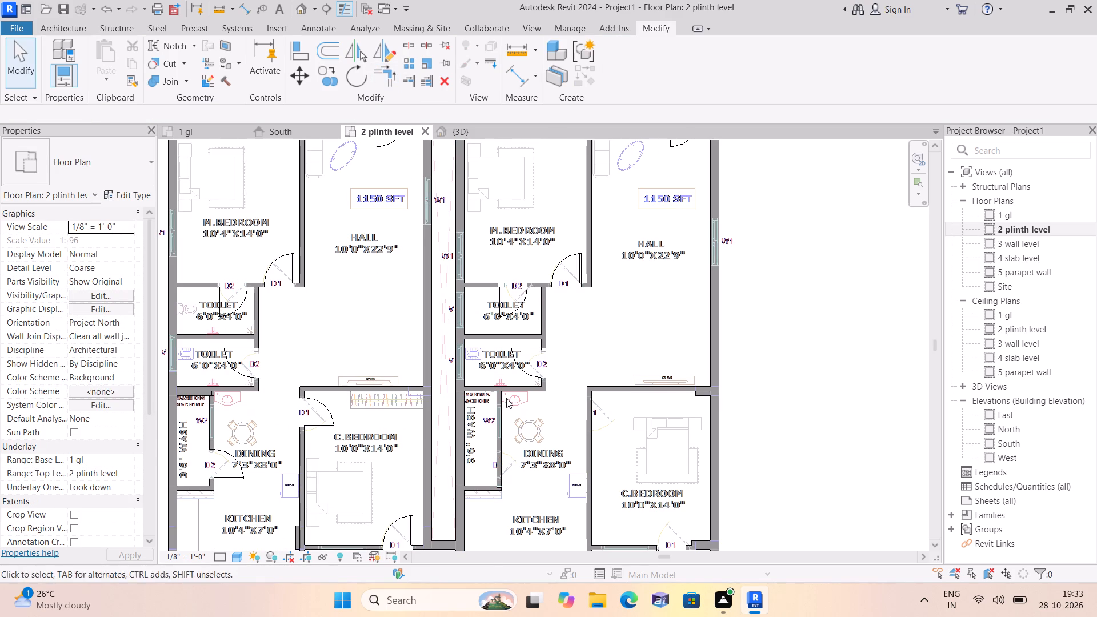
Align the short wall piece at the Wash's southeast corner in the southeast flat with the Wash–Dining wall.
scroll(574, 574, "up", 2)
scroll(499, 498, "up", 3)
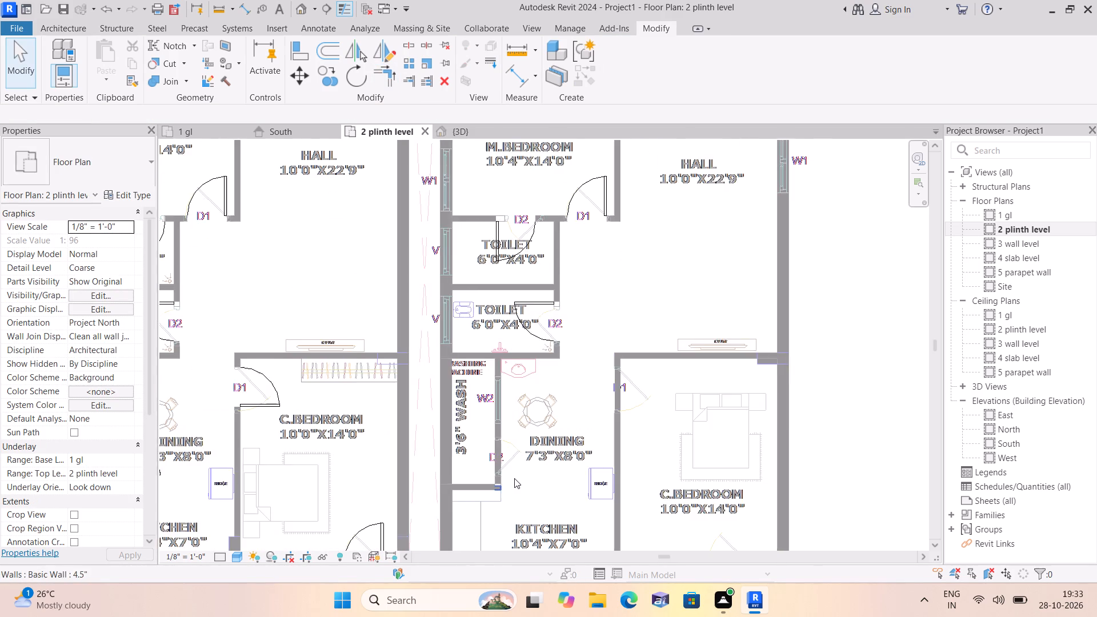
scroll(514, 478, "up", 7)
middle_click_drag(500, 487, 464, 456)
scroll(444, 450, "up", 2)
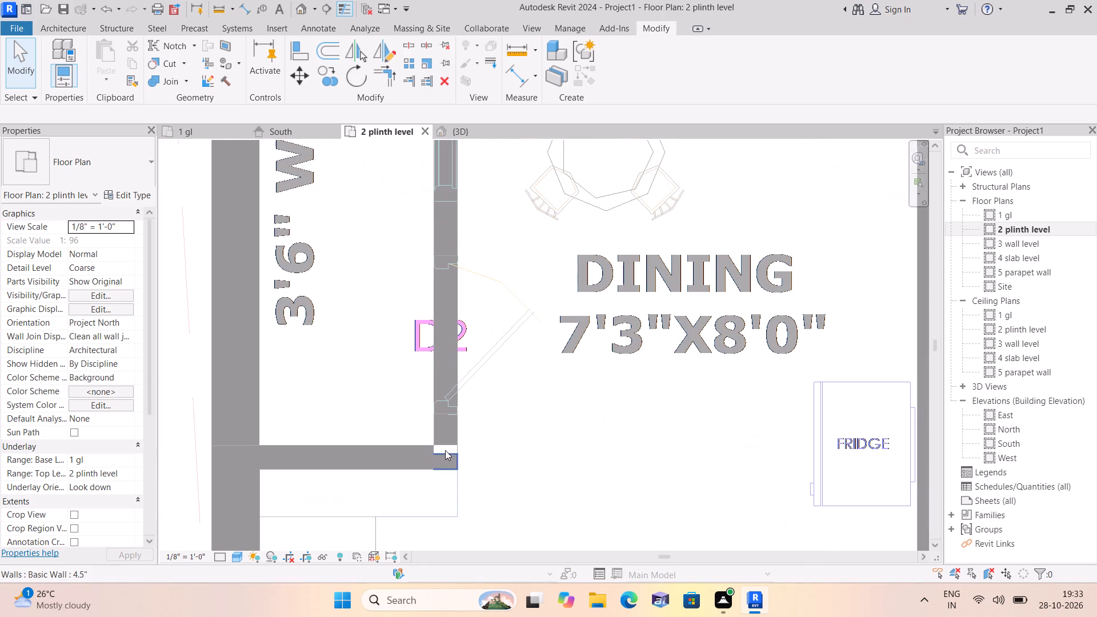
key("Escape")
left_click(445, 442)
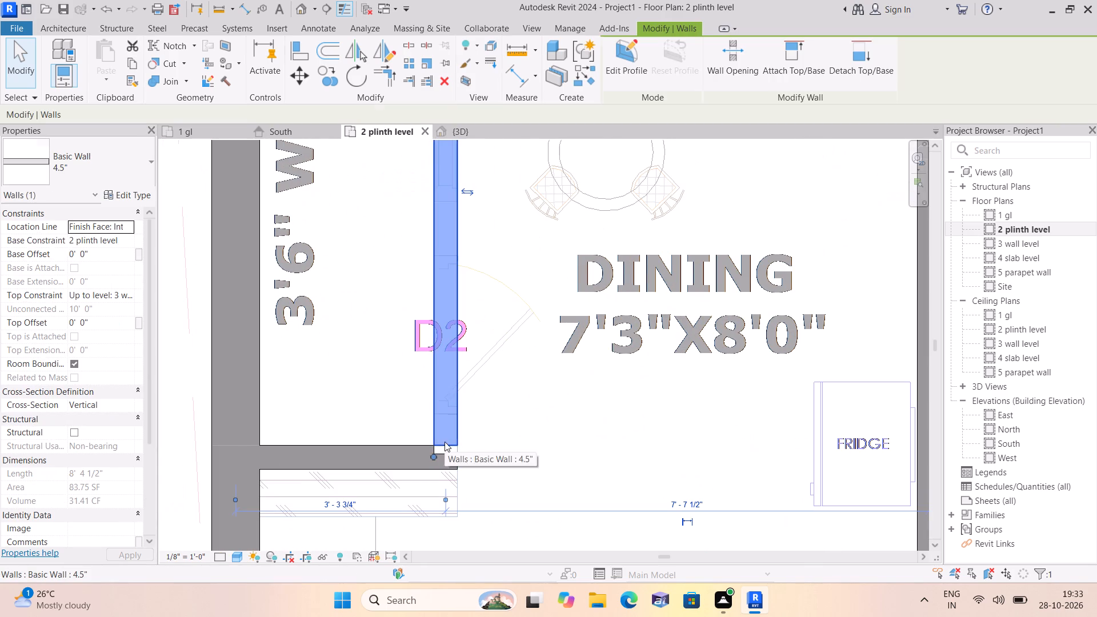
left_click(296, 53)
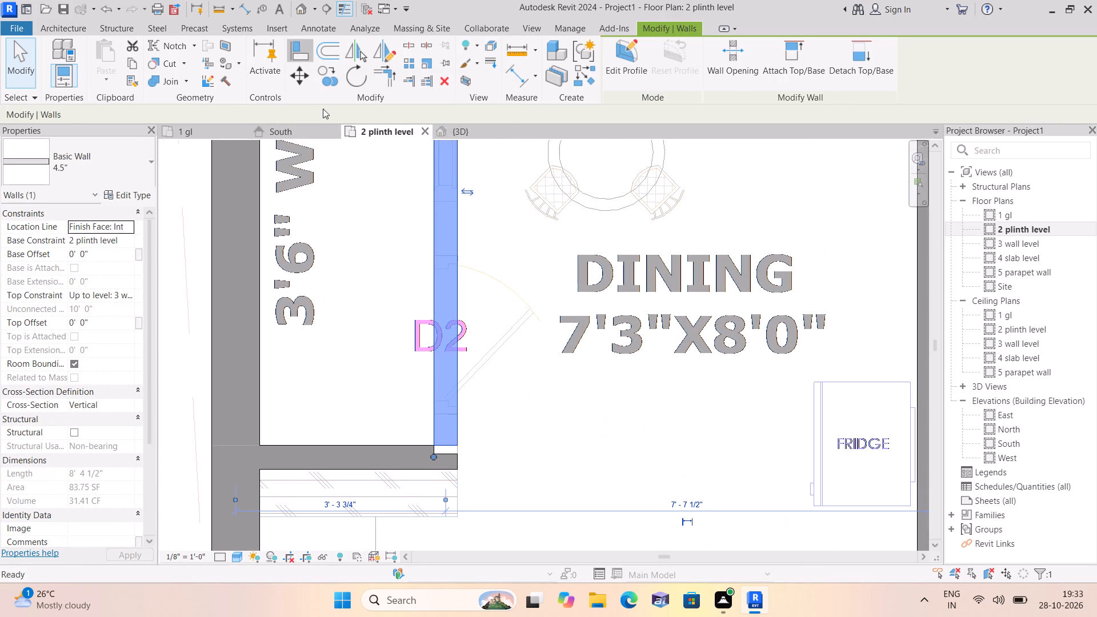
left_click(448, 440)
left_click(450, 451)
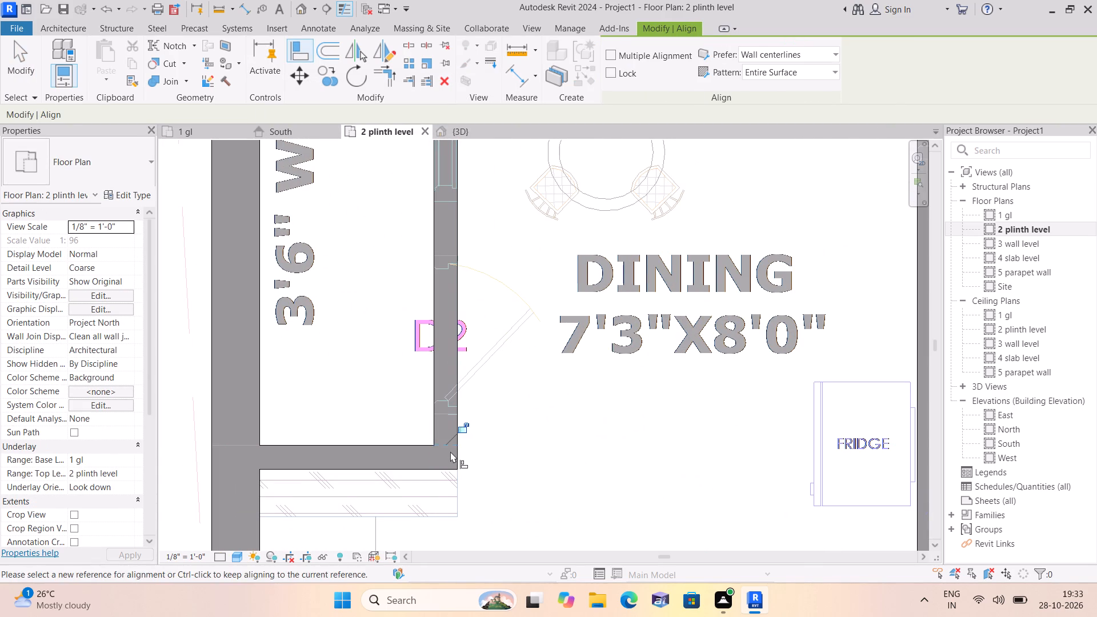
key("Escape")
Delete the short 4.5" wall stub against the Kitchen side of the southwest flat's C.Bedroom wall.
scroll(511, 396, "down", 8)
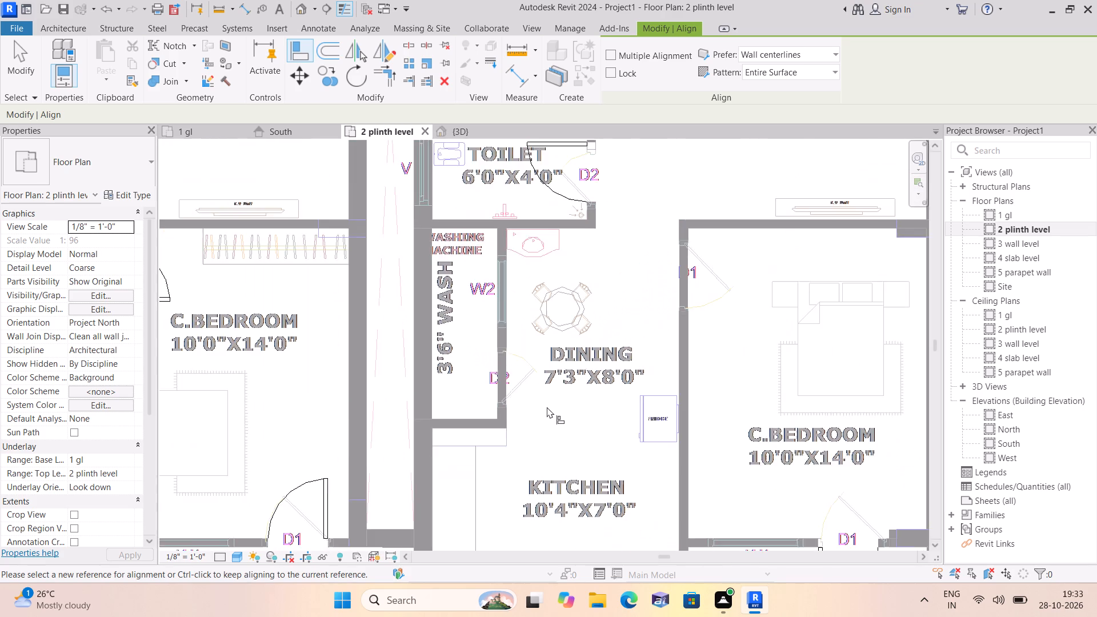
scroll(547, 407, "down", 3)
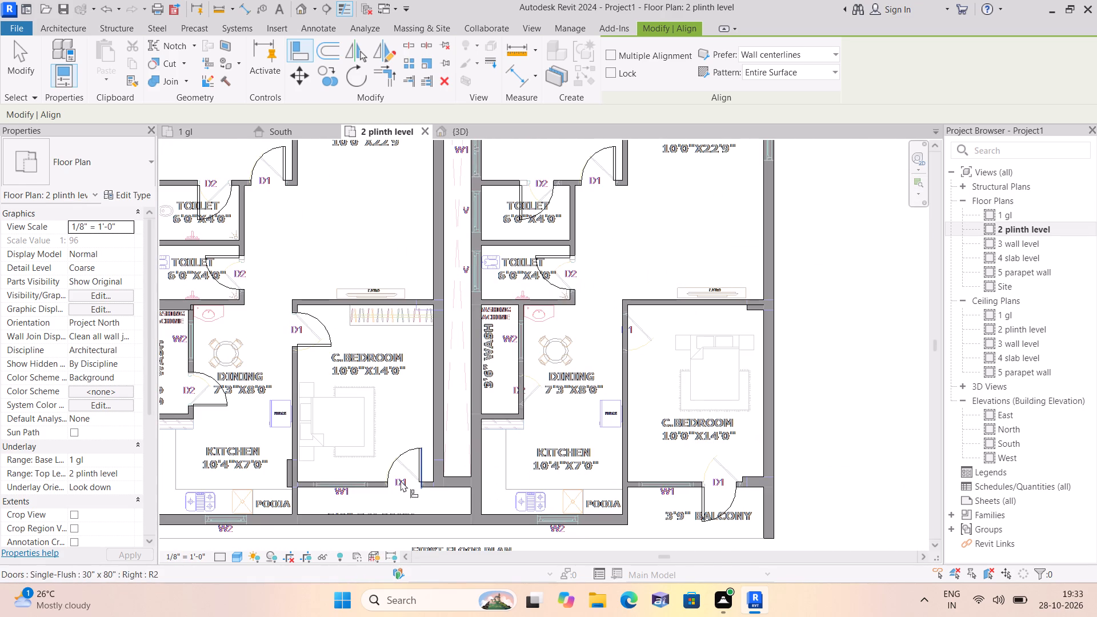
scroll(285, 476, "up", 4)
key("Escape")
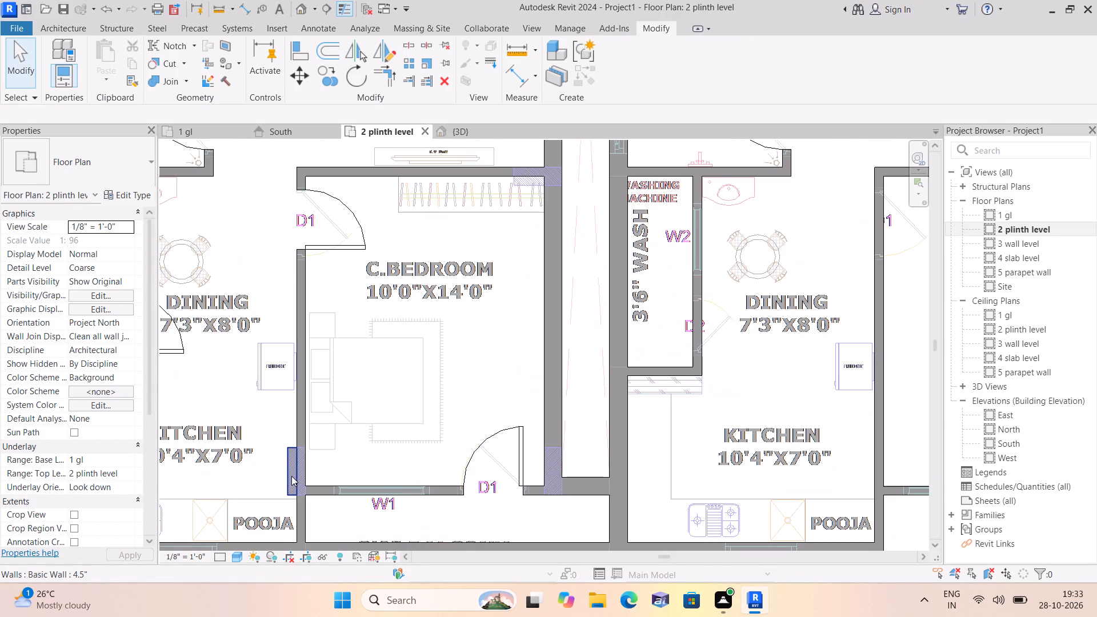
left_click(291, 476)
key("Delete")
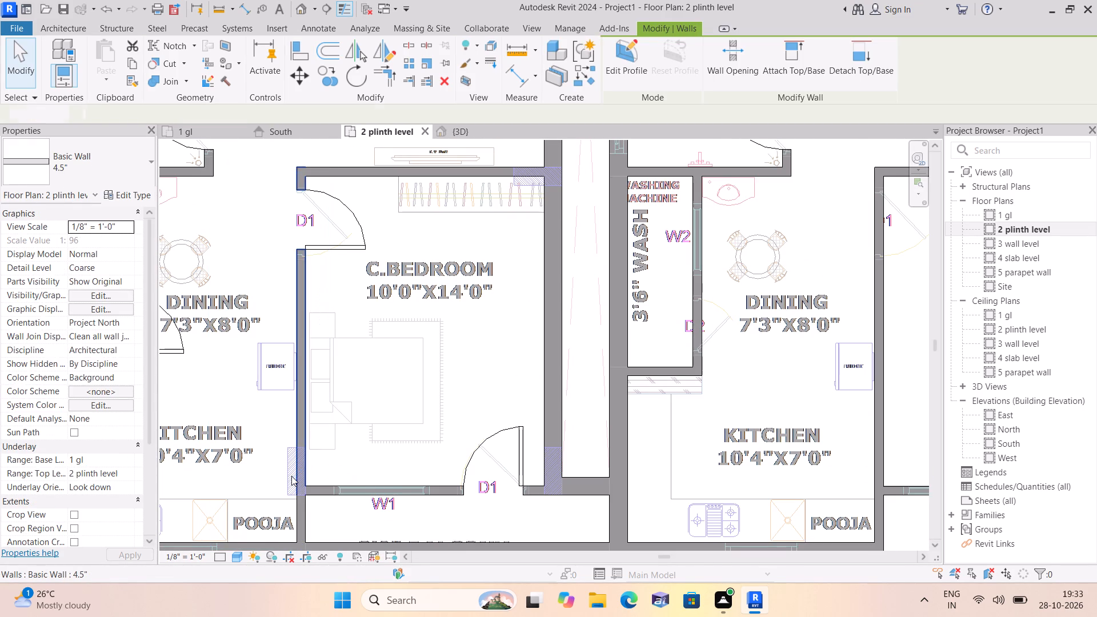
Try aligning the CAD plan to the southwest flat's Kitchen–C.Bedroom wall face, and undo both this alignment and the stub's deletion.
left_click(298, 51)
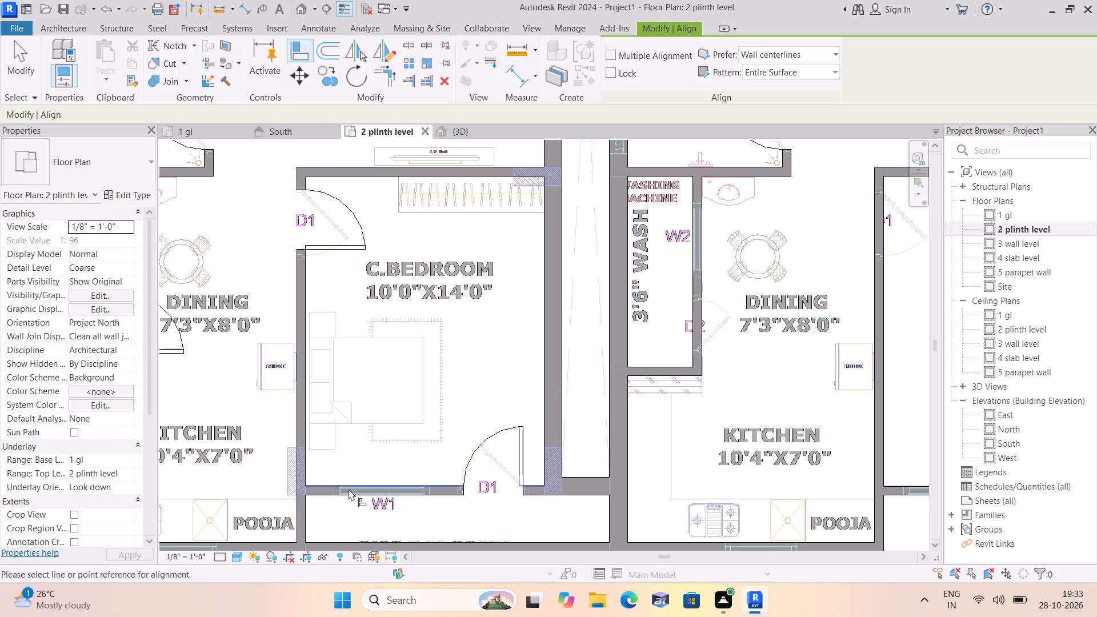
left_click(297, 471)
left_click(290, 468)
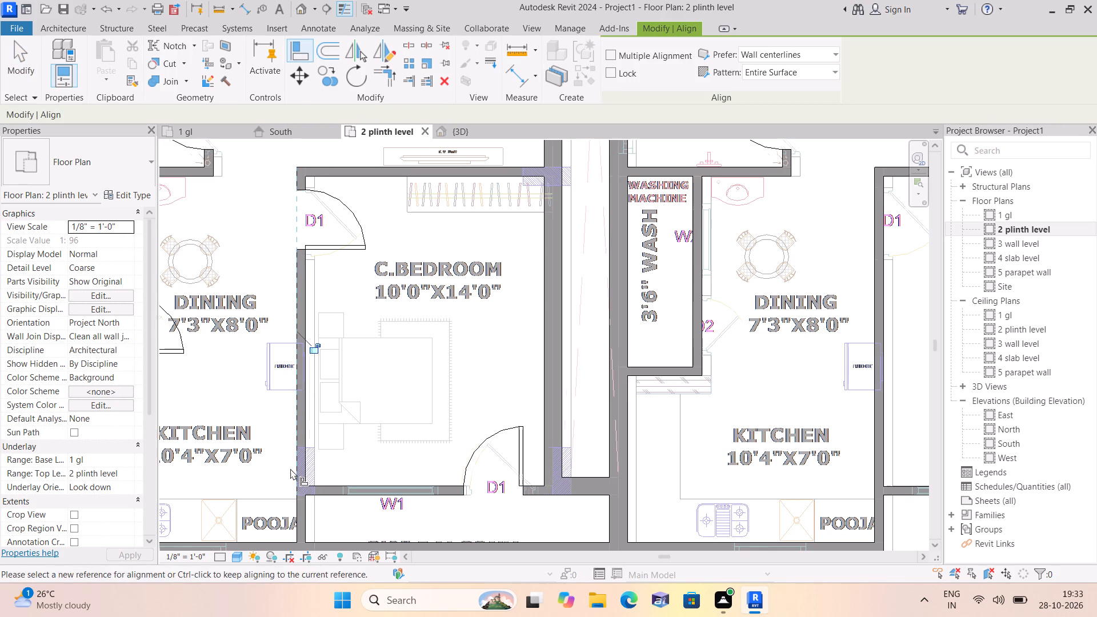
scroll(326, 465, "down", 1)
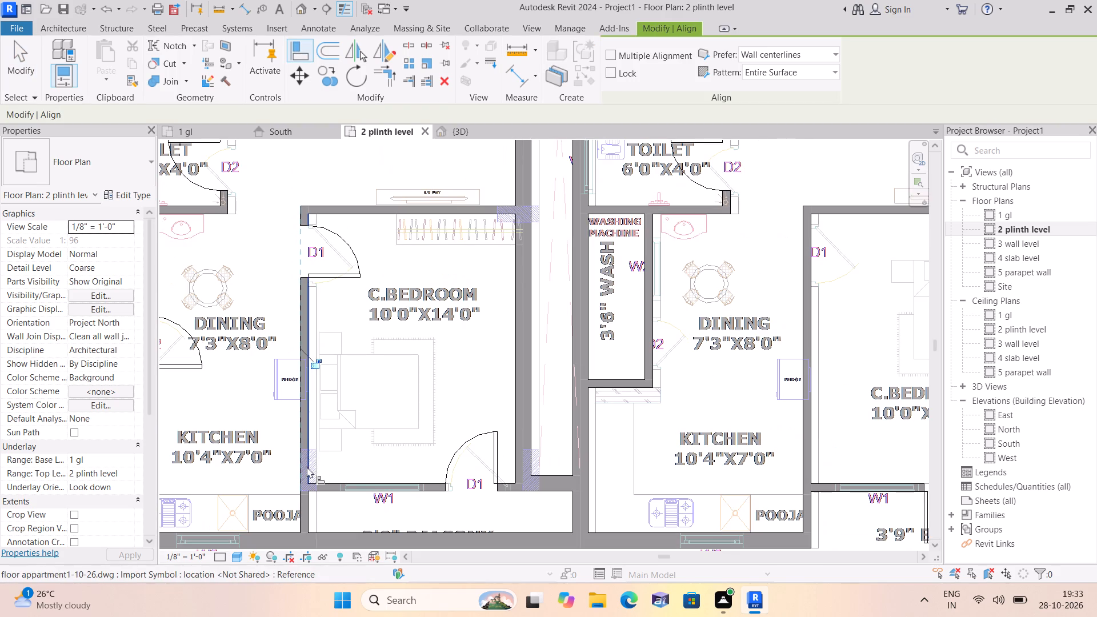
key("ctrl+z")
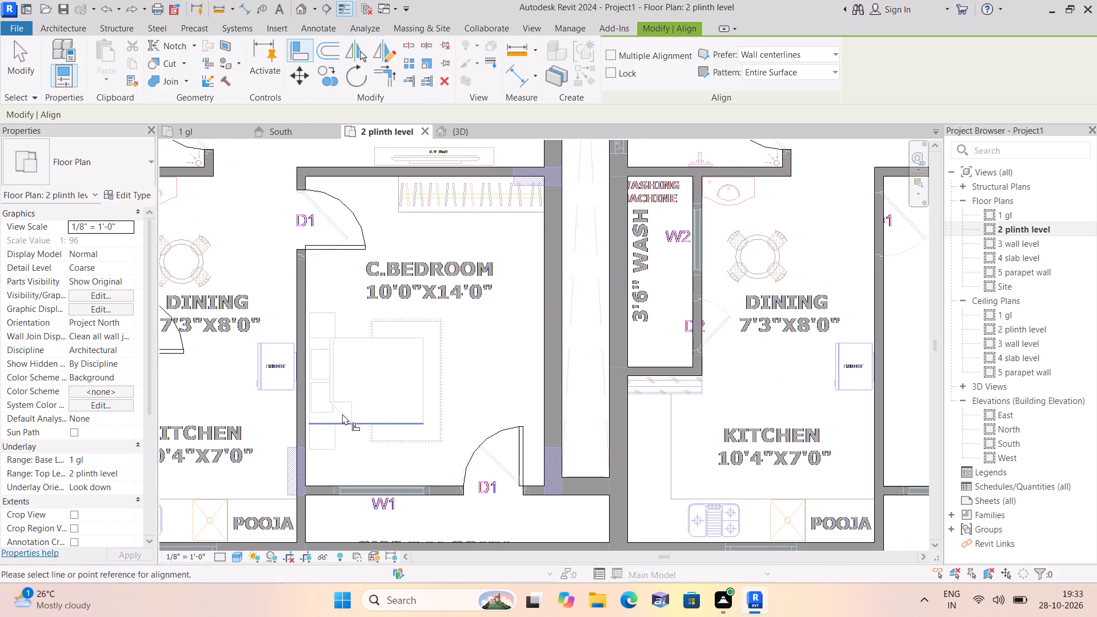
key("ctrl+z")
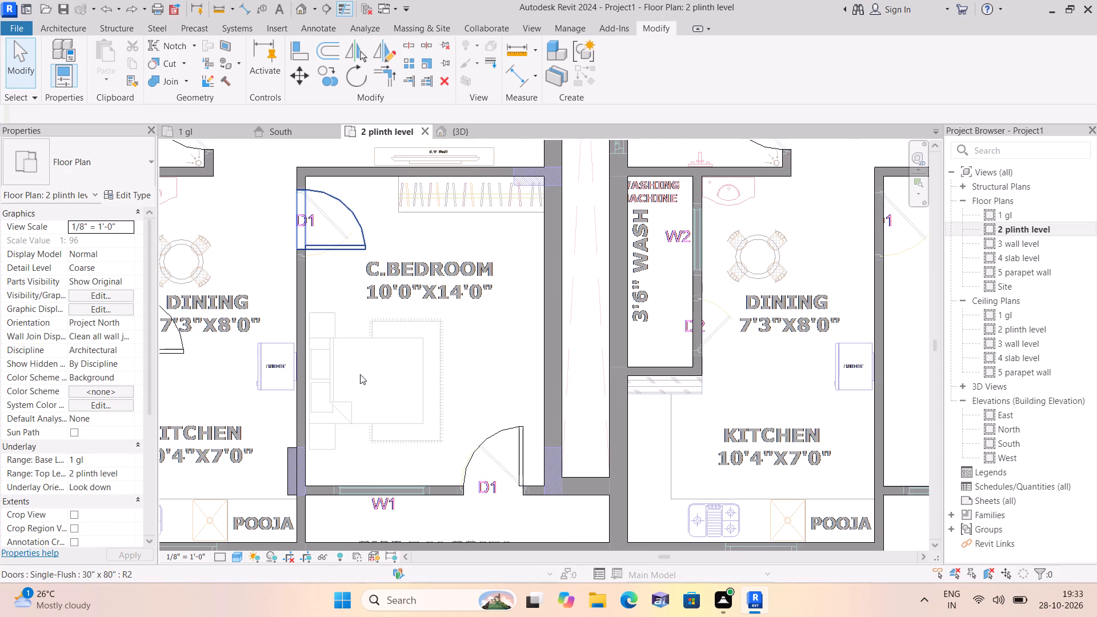
Place a 30" x 80" Single-Flush door at the southeast flat's D2 opening between Wash and Dining.
scroll(366, 380, "down", 2)
key("Escape")
scroll(443, 348, "down", 2)
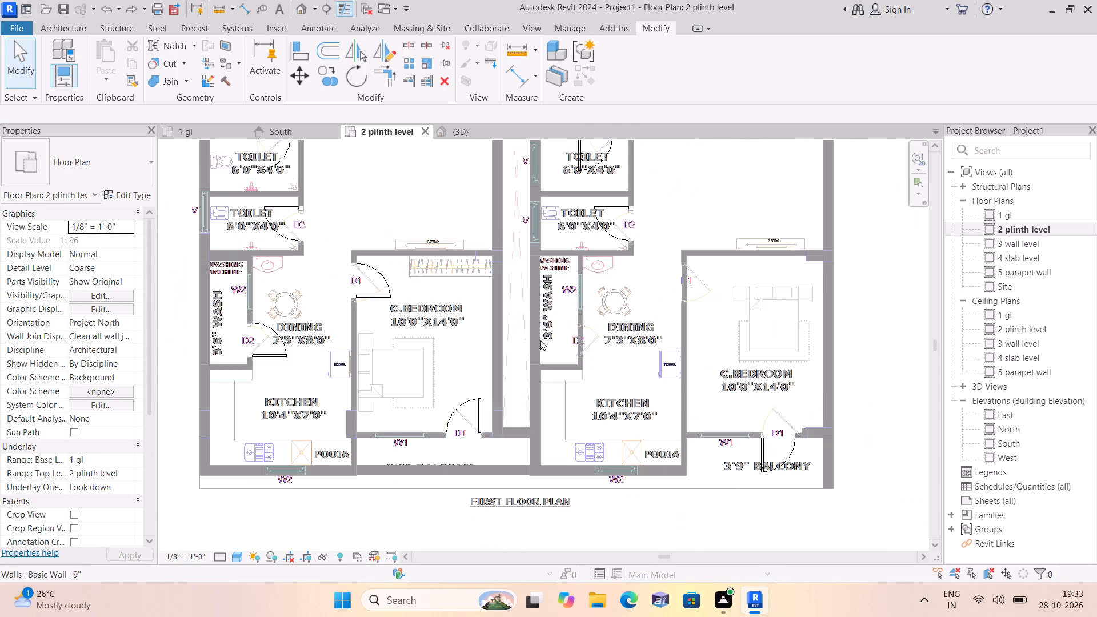
middle_click_drag(606, 324, 610, 426)
scroll(606, 330, "down", 1)
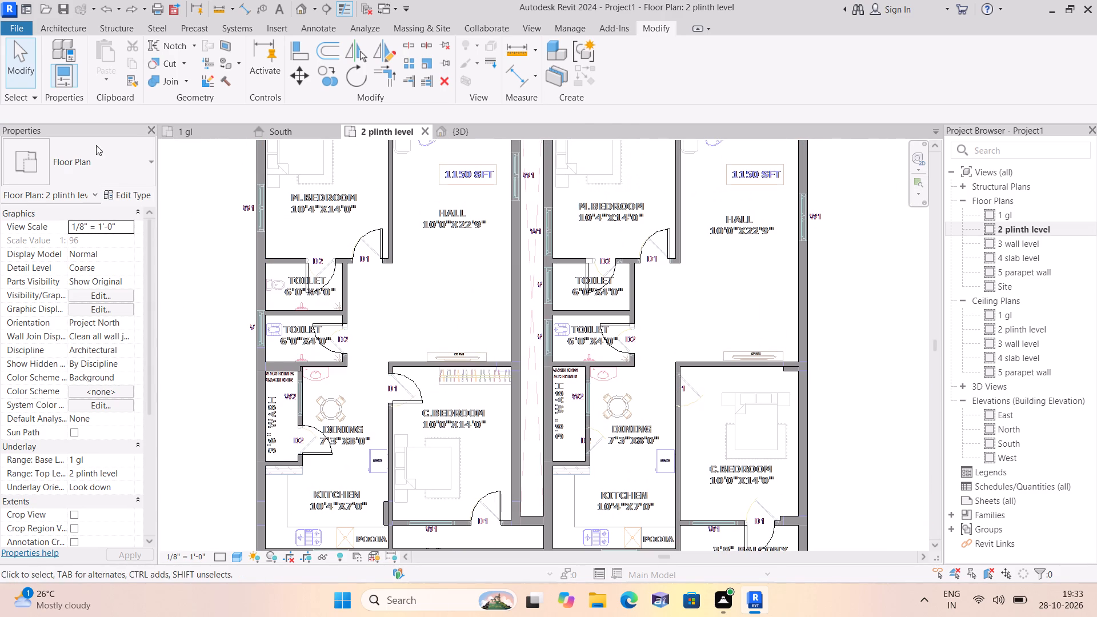
left_click(65, 26)
left_click(81, 70)
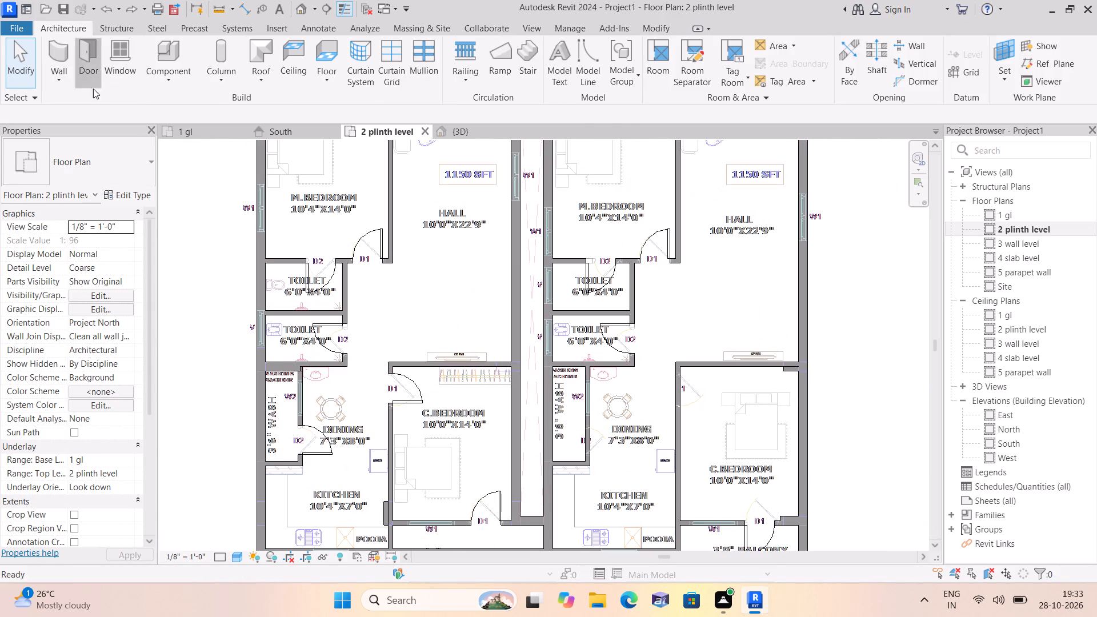
left_click(586, 436)
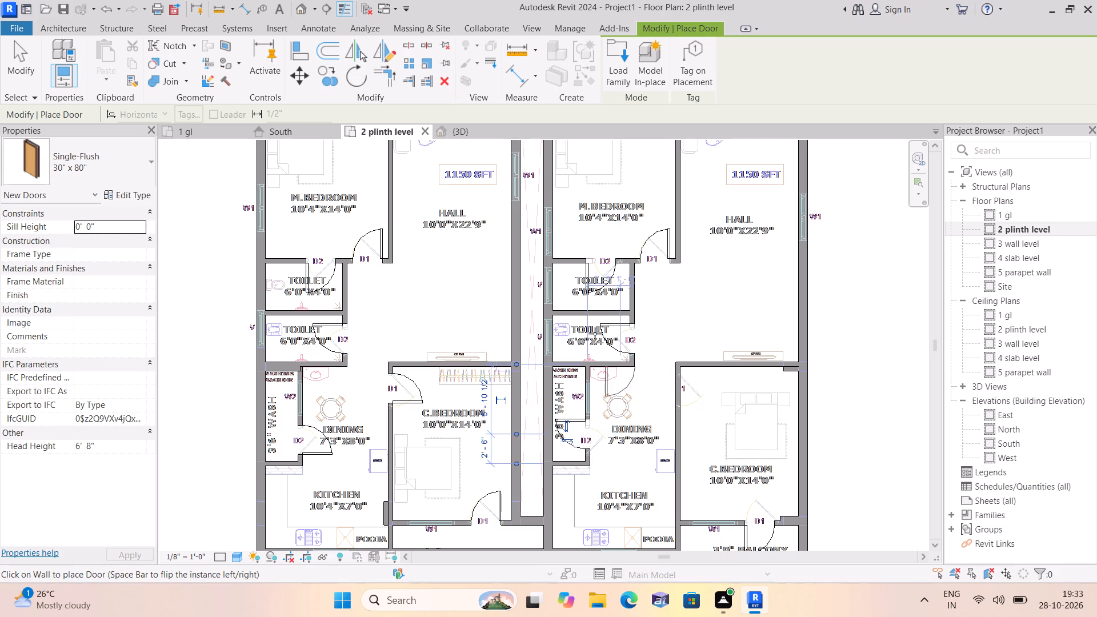
key("Escape")
Flip the facing and hand of the northwest flat's 36" x 84" M.Bedroom door so it swings into the bedroom, hinged on the east.
scroll(471, 250, "down", 2)
middle_click_drag(443, 242, 554, 438)
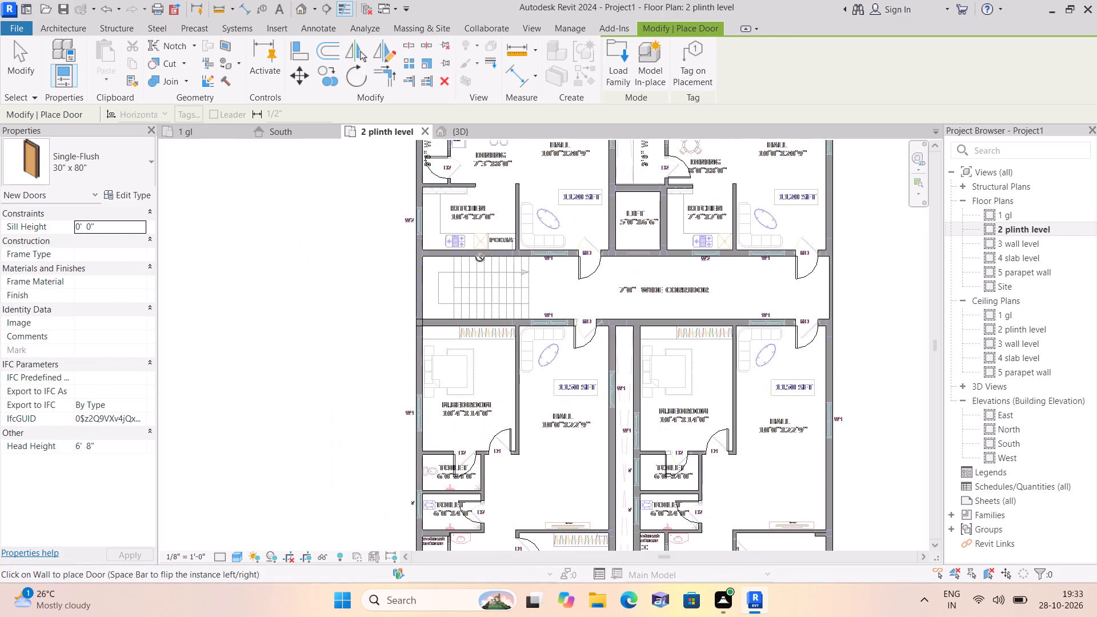
middle_click_drag(457, 186, 474, 413)
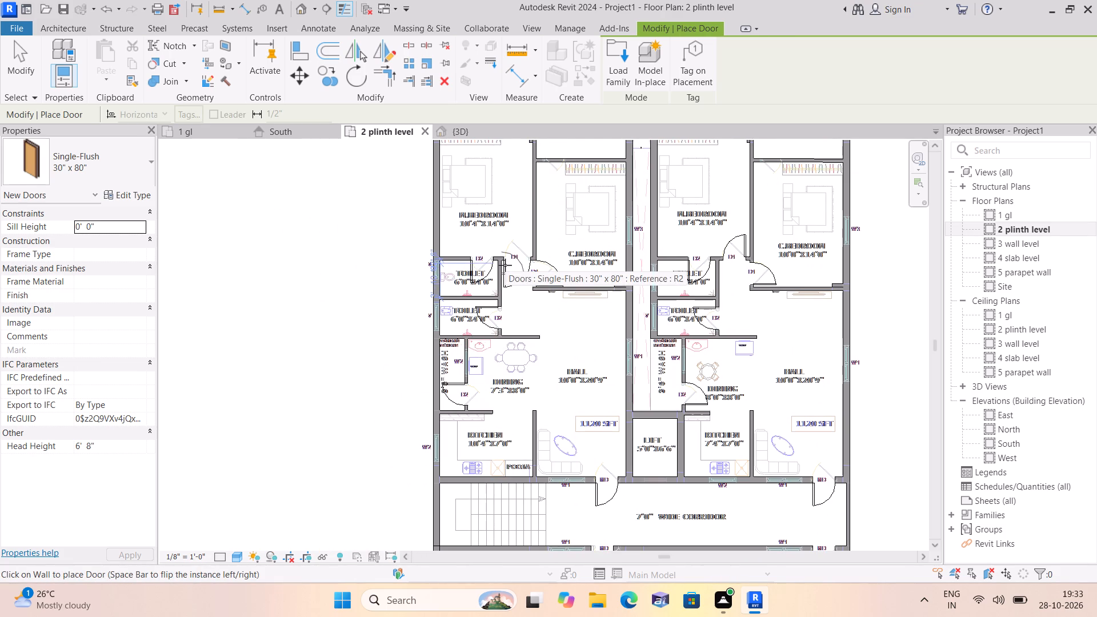
key("Escape")
middle_click_drag(499, 209, 430, 355)
scroll(452, 411, "up", 1)
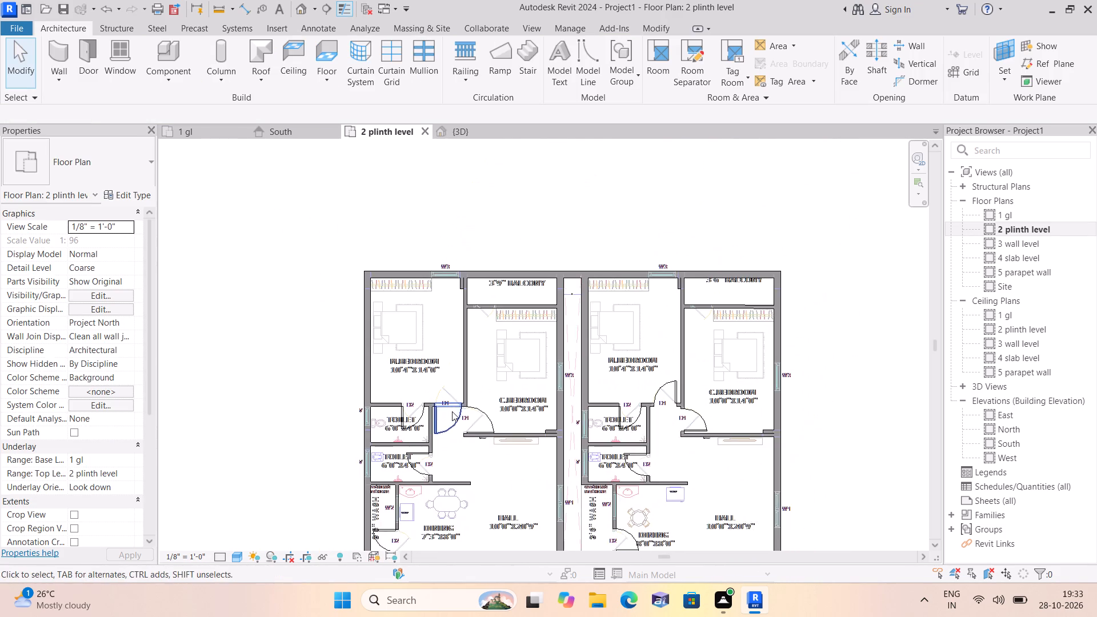
scroll(452, 411, "up", 4)
middle_click_drag(437, 425, 441, 379)
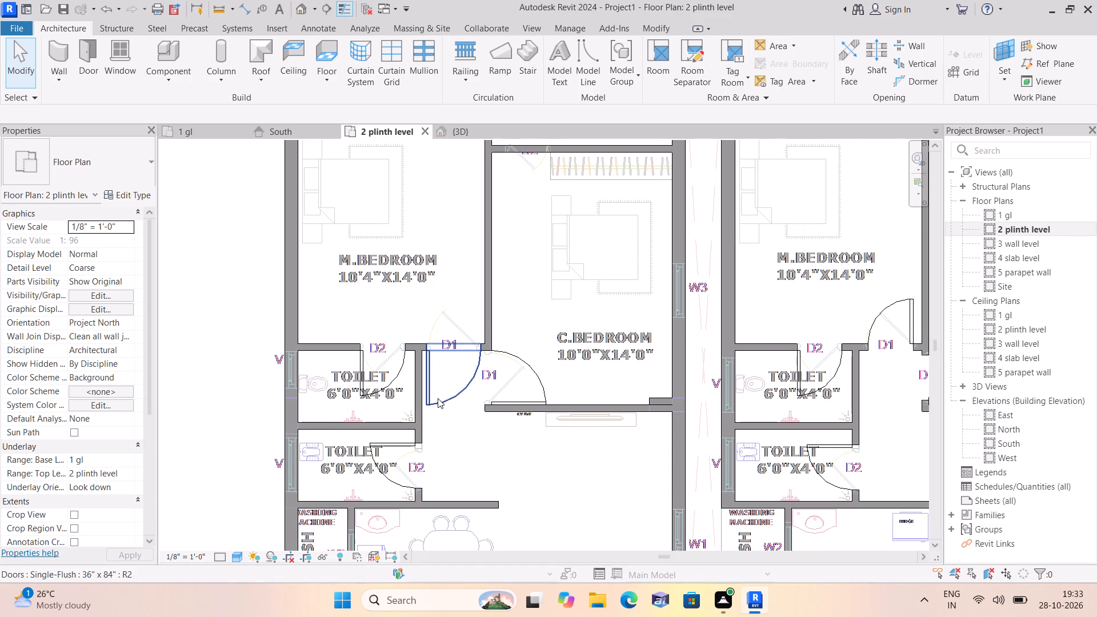
left_click(438, 398)
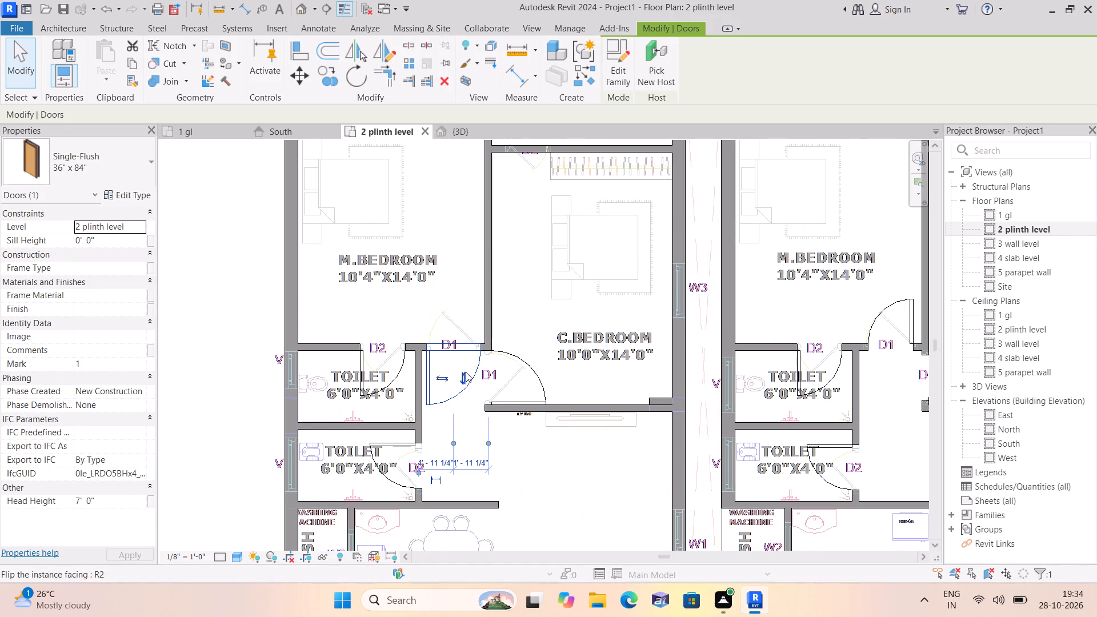
left_click(466, 370)
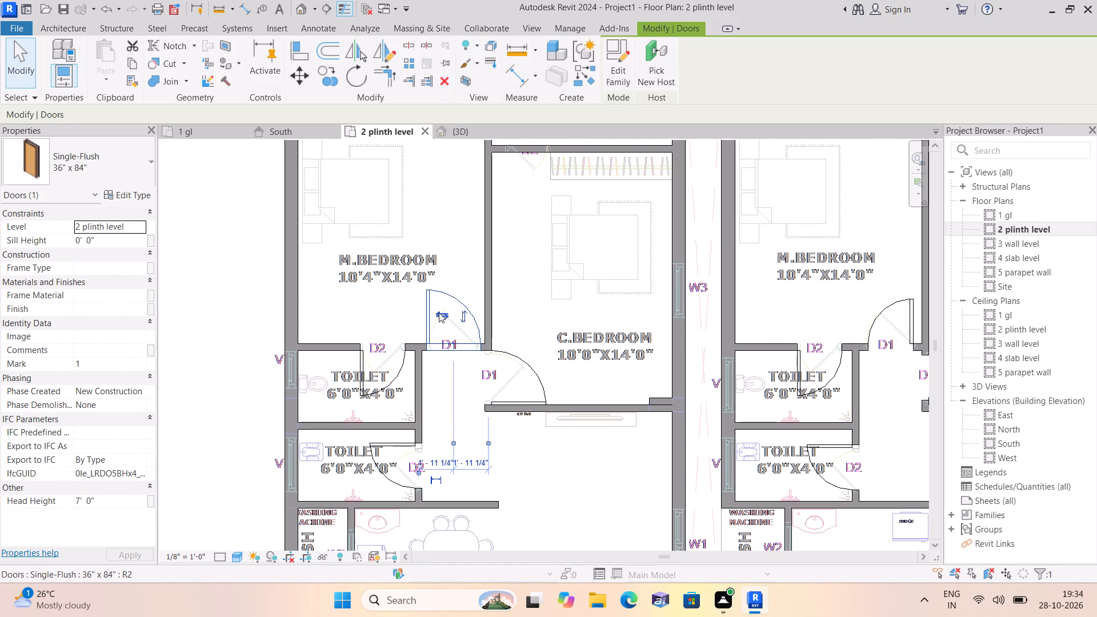
left_click(438, 310)
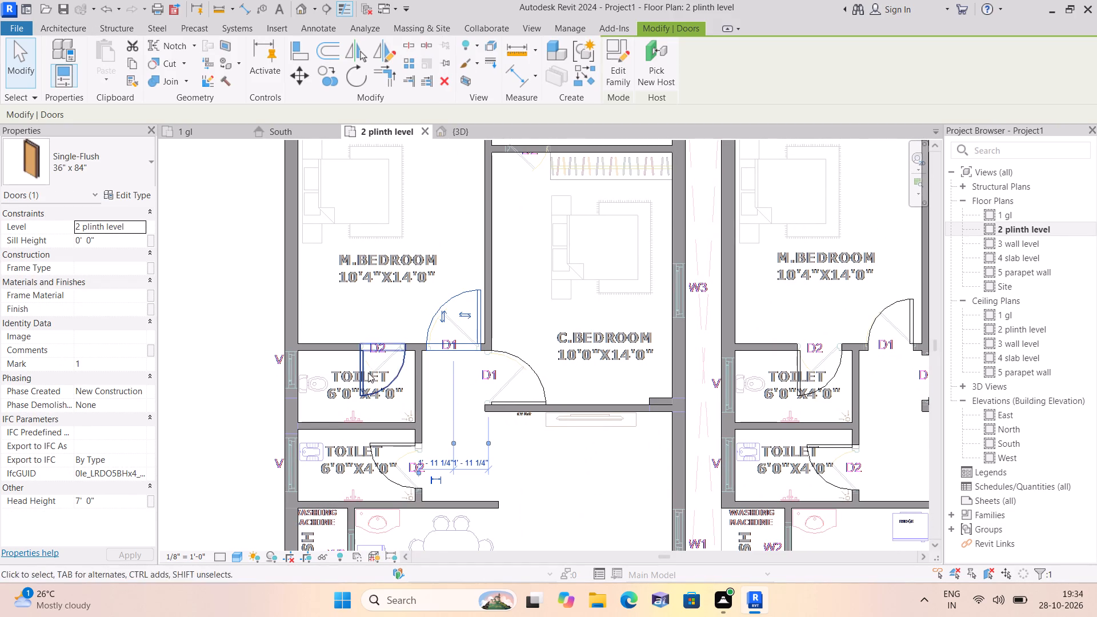
Flip the hand of the northwest flat's 30" x 80" door between M.Bedroom and the upper Toilet so it hinges on the east.
middle_click_drag(401, 385, 440, 316)
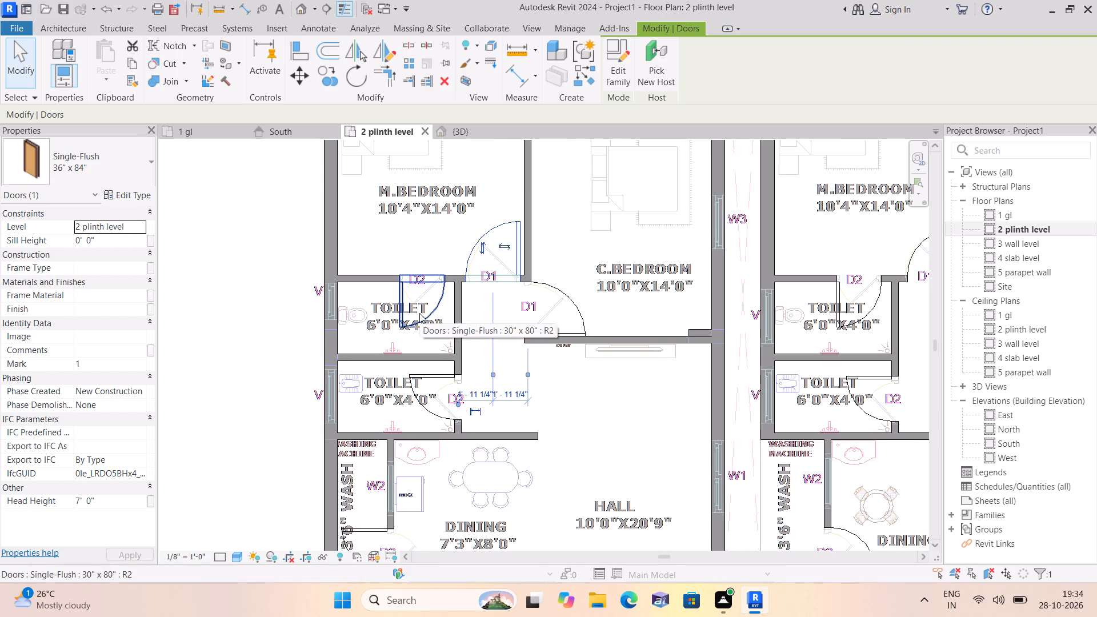
left_click(420, 316)
scroll(423, 314, "up", 1)
left_click(411, 309)
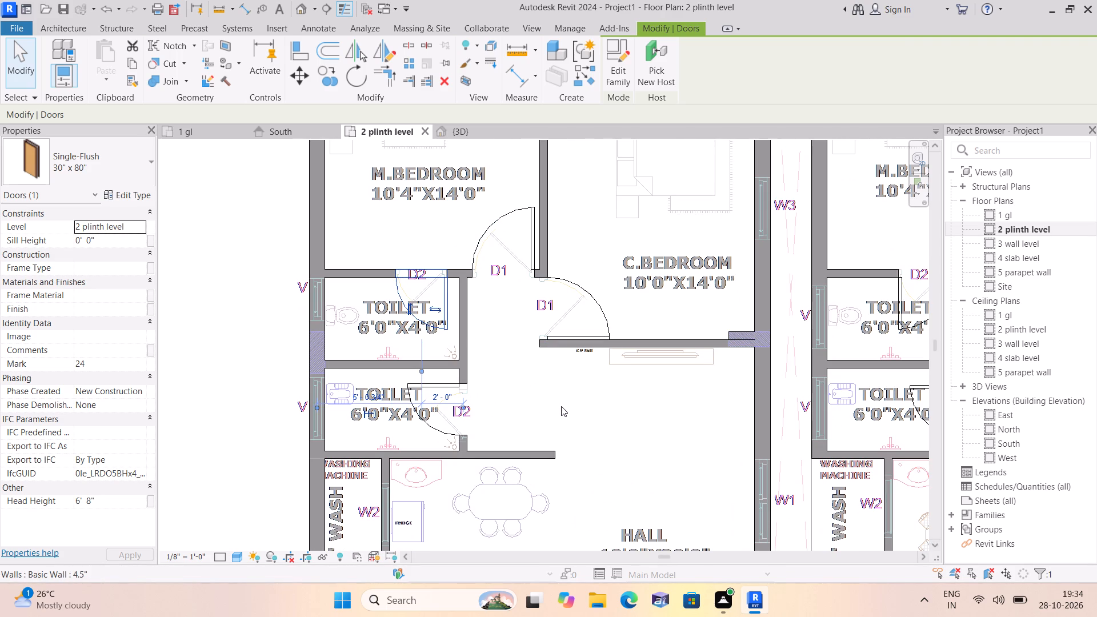
Flip the hand of the northwest flat's lower Toilet D2 door so it hinges on the south.
middle_click_drag(560, 406, 553, 300)
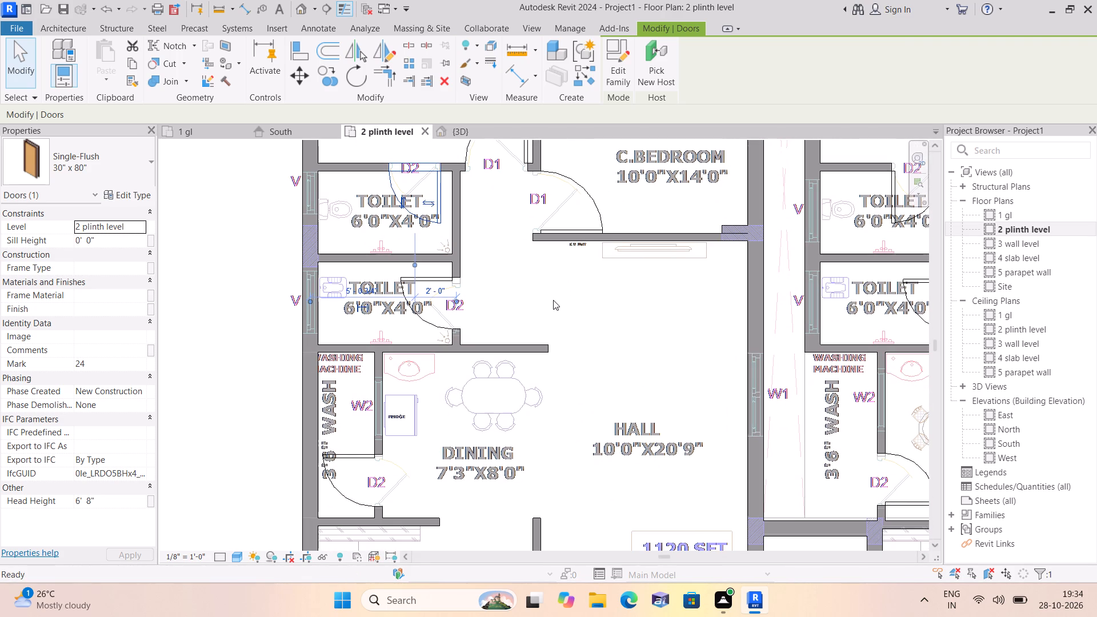
left_click(450, 279)
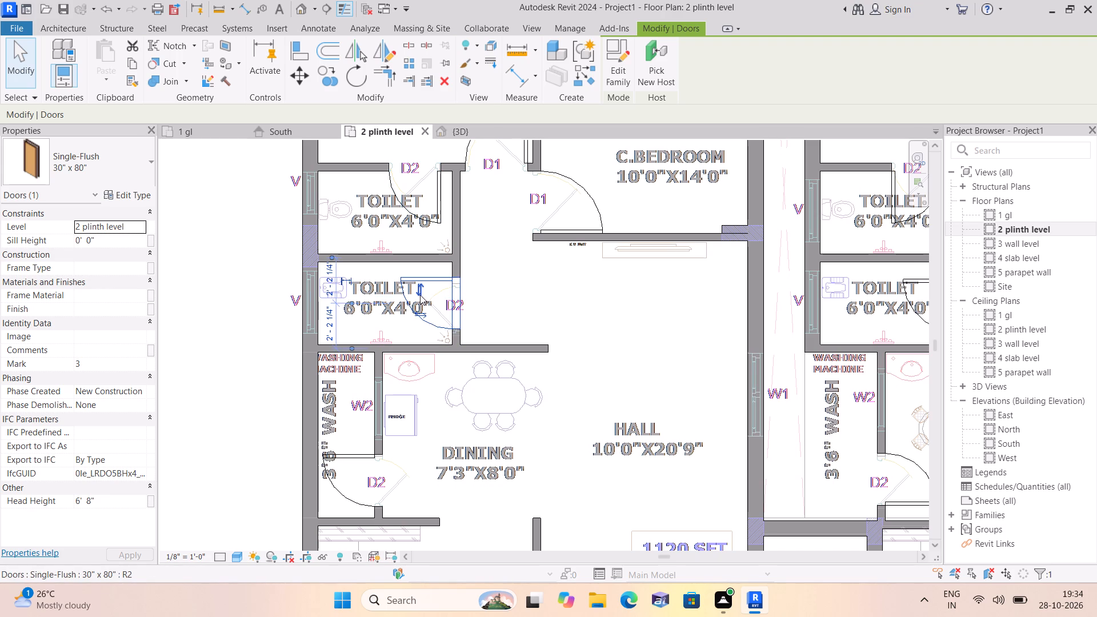
left_click(419, 294)
Flip the hand of the northwest flat's D2 door between Wash and Dining so it hinges on the south.
middle_click_drag(516, 332, 449, 243)
scroll(450, 247, "down", 1)
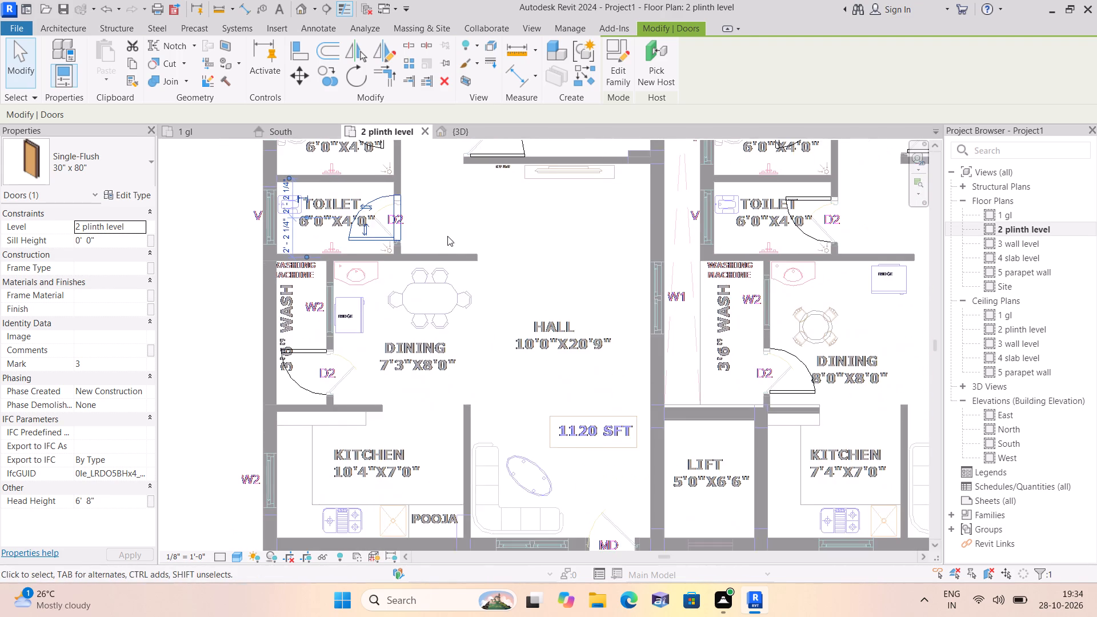
scroll(447, 236, "down", 1)
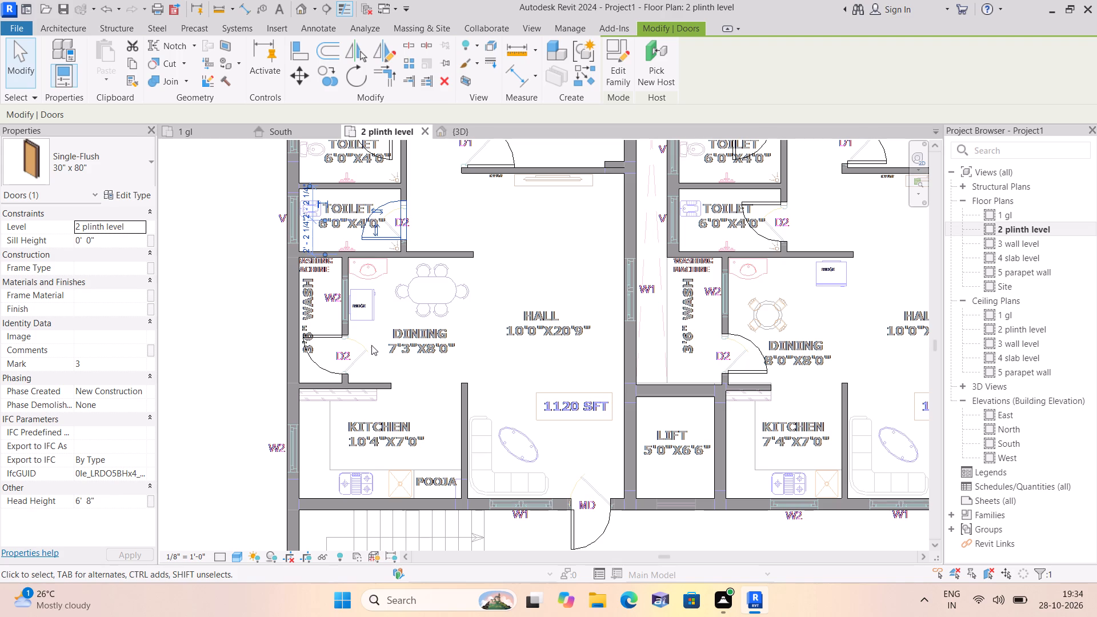
left_click(338, 336)
scroll(324, 344, "up", 2)
left_click(311, 349)
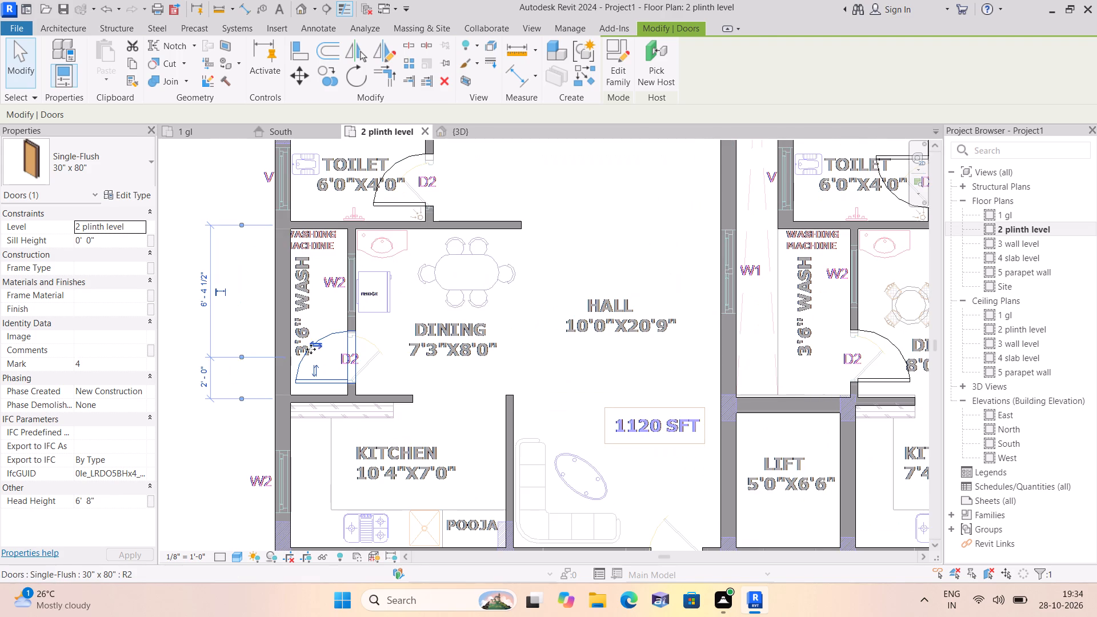
Flip the facing and hand of the northwest flat's MD main door so it swings into the Hall, hinged on the east.
middle_click_drag(425, 371, 384, 261)
scroll(404, 344, "down", 1)
scroll(389, 234, "down", 1)
scroll(486, 328, "down", 1)
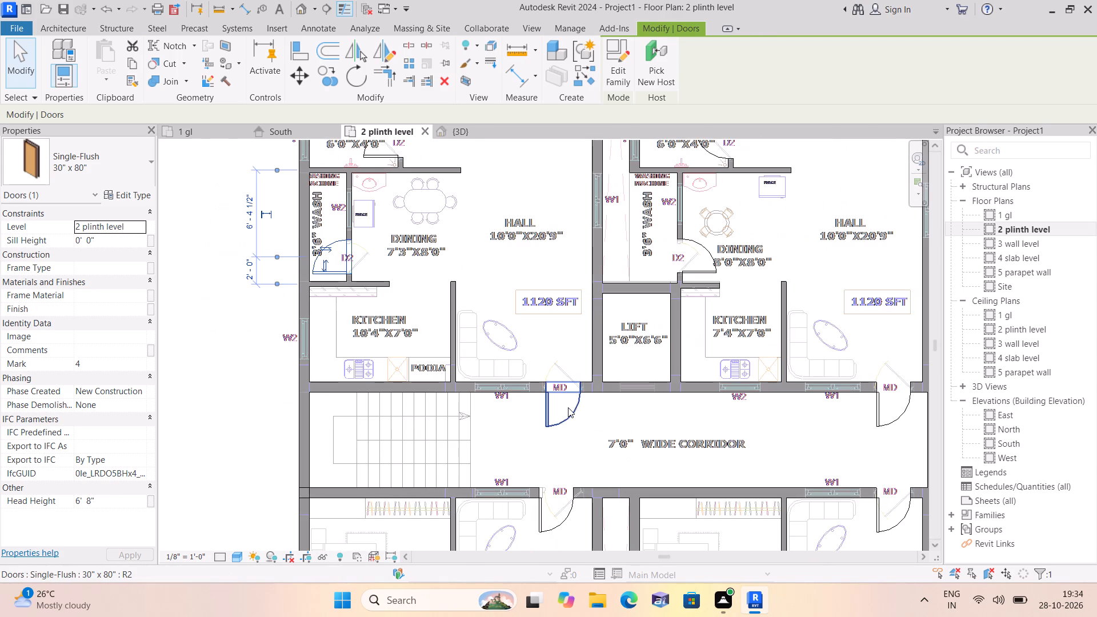
scroll(564, 406, "up", 2)
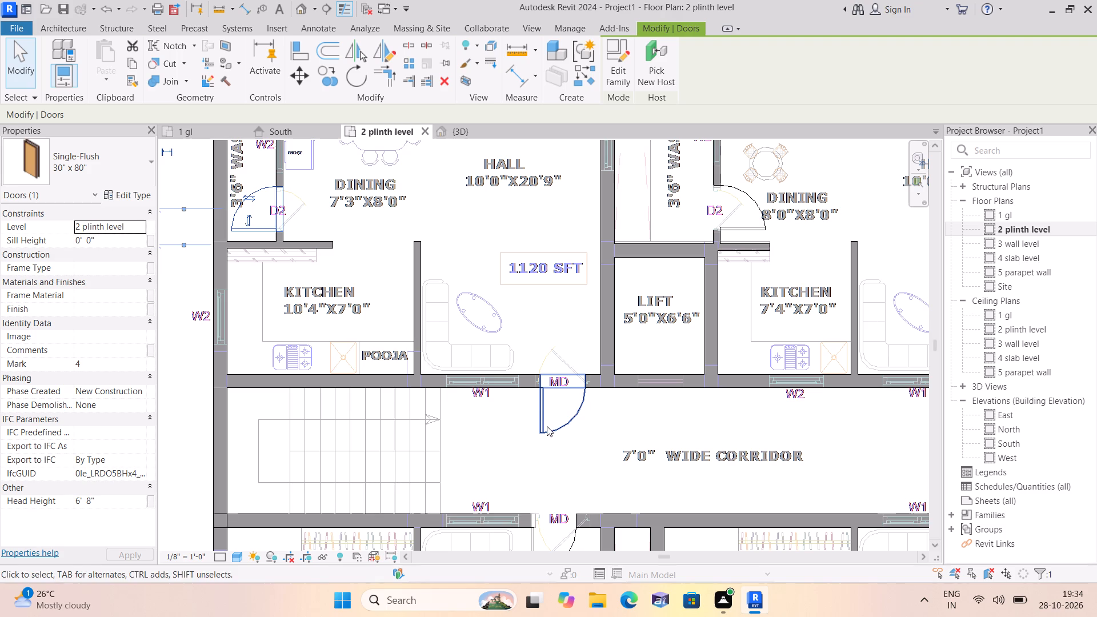
left_click(547, 427)
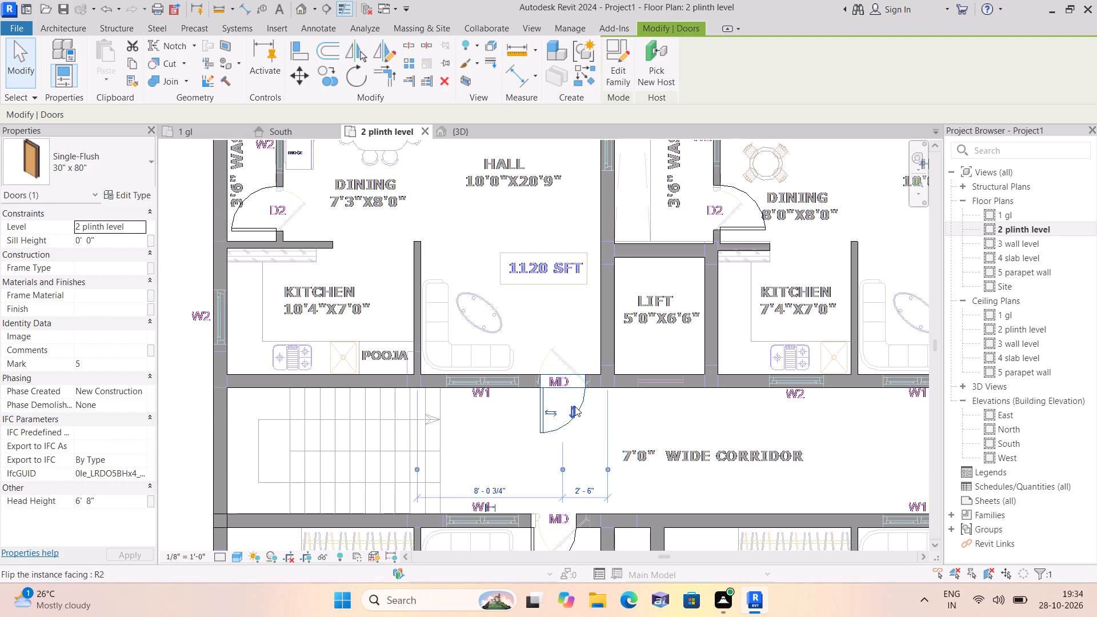
left_click(573, 405)
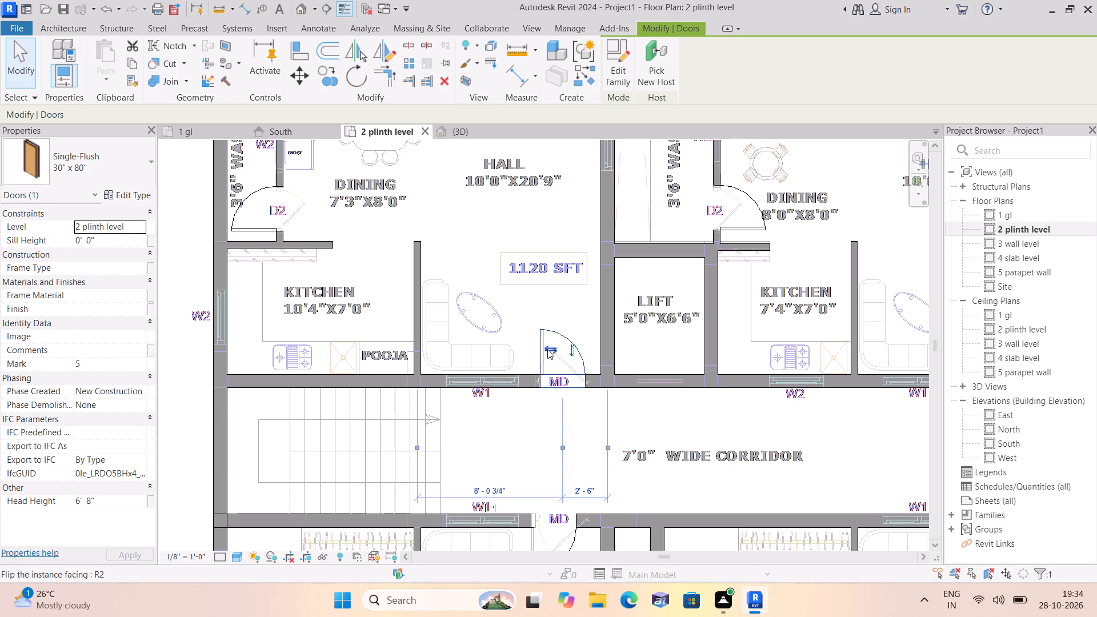
left_click(545, 347)
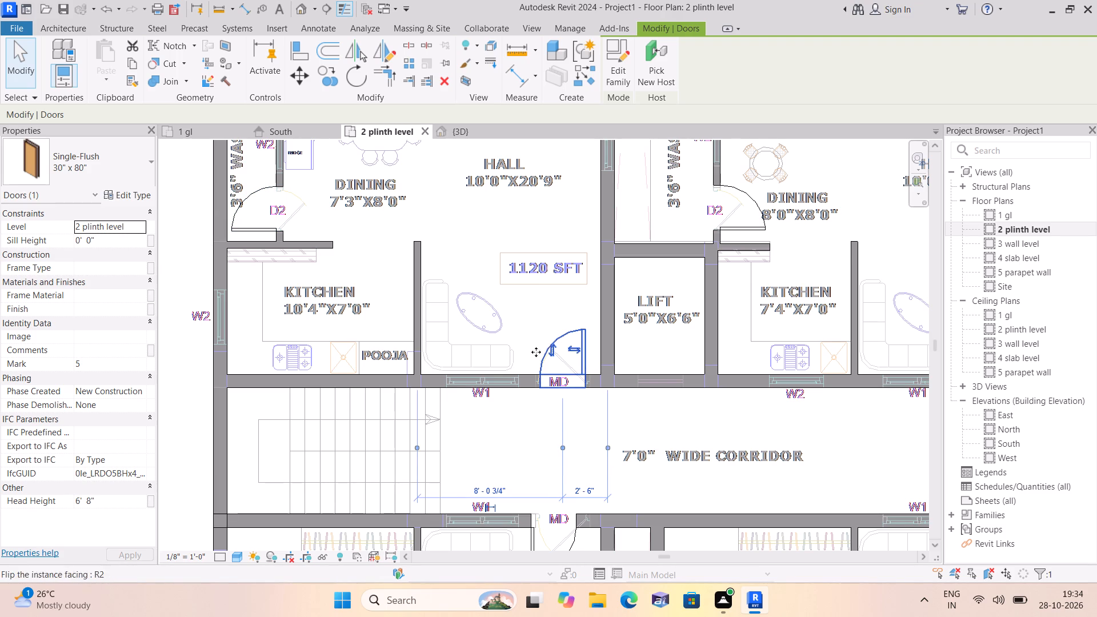
Flip the facing and hand of the northeast flat's MD main door so it swings into the Hall, hinged on the east.
scroll(534, 359, "down", 3)
middle_click_drag(691, 399, 499, 448)
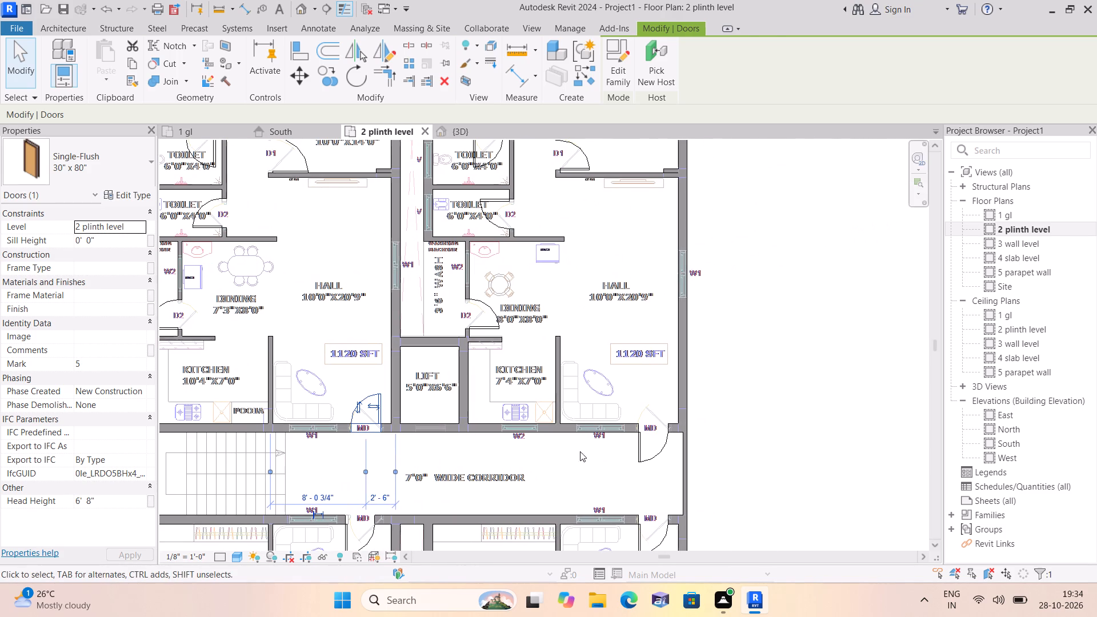
left_click(653, 454)
scroll(655, 437, "up", 1)
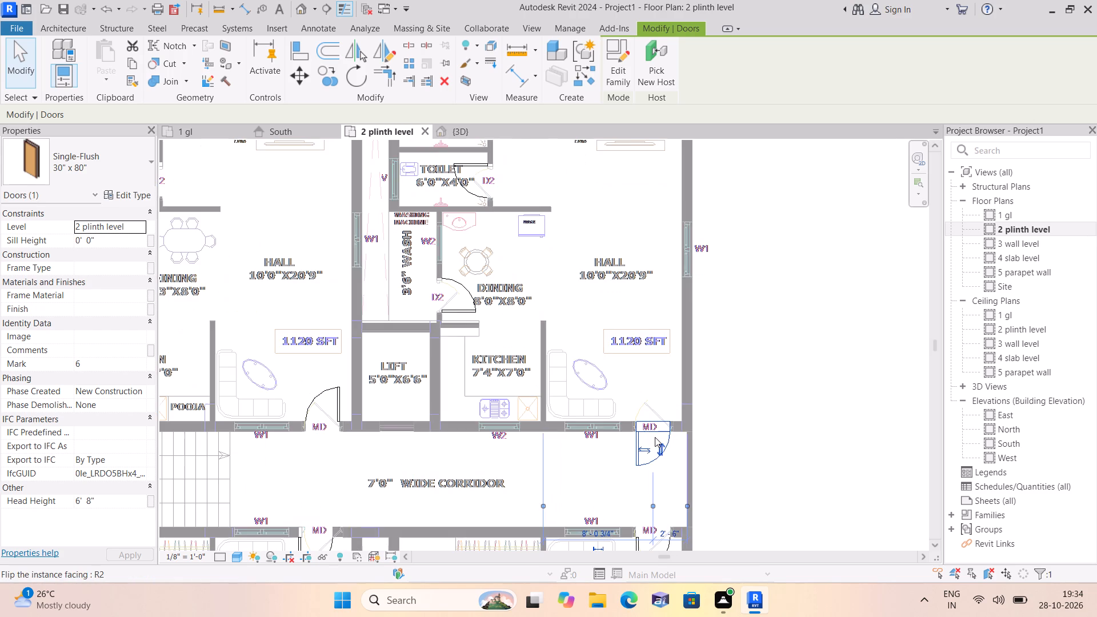
left_click(662, 443)
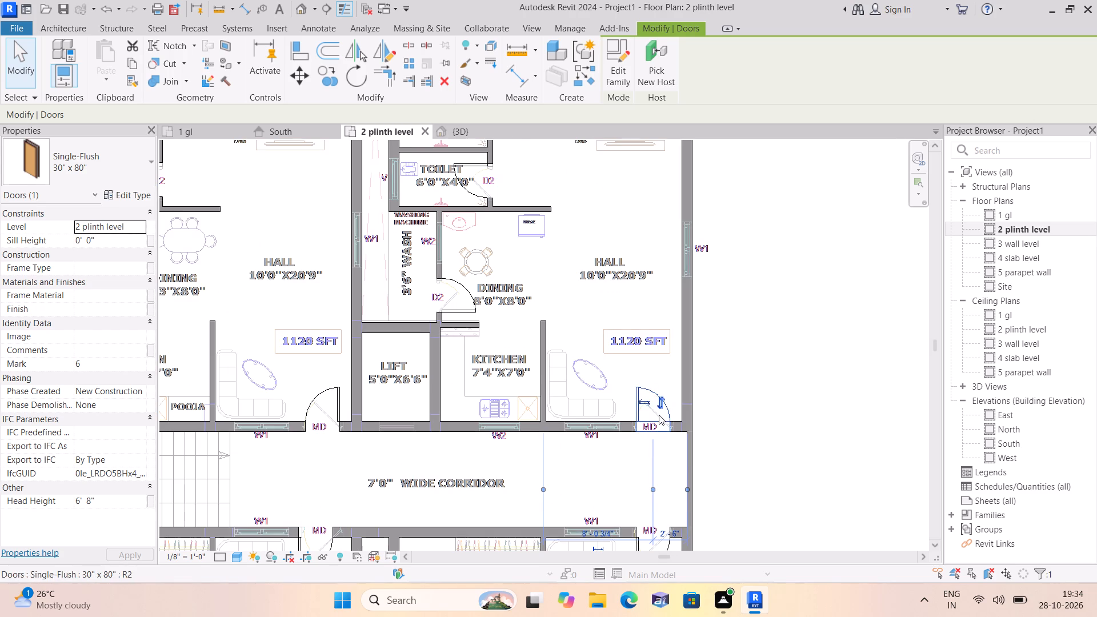
scroll(657, 411, "up", 1)
left_click(636, 397)
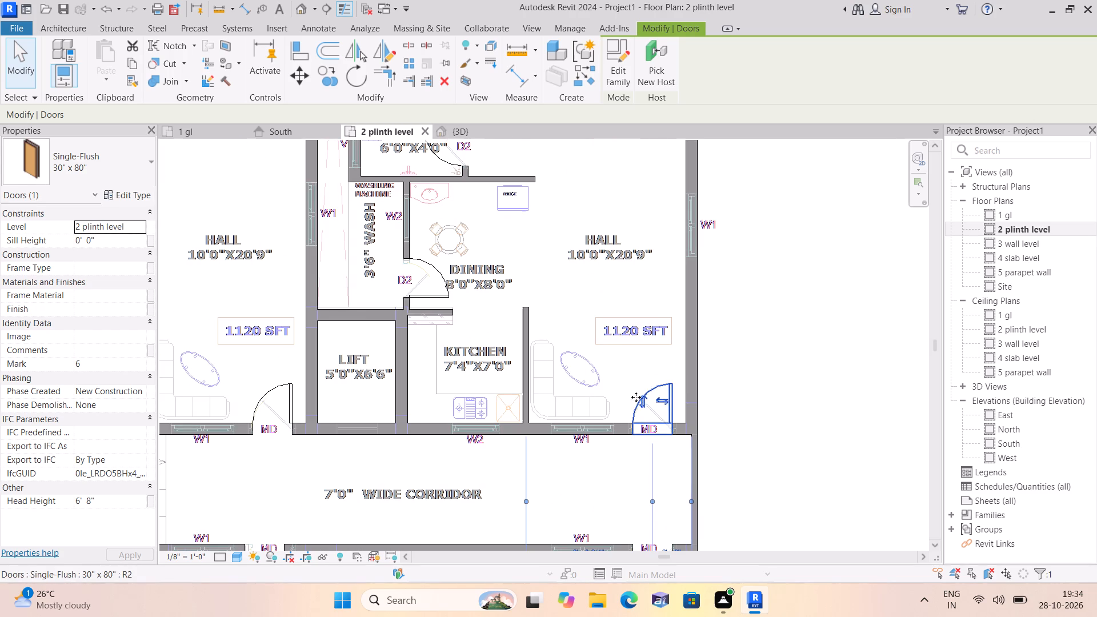
Flip the facing of the northeast flat's D2 door between Wash and Dining so it swings into Wash.
middle_click_drag(592, 279, 622, 378)
left_click(469, 394)
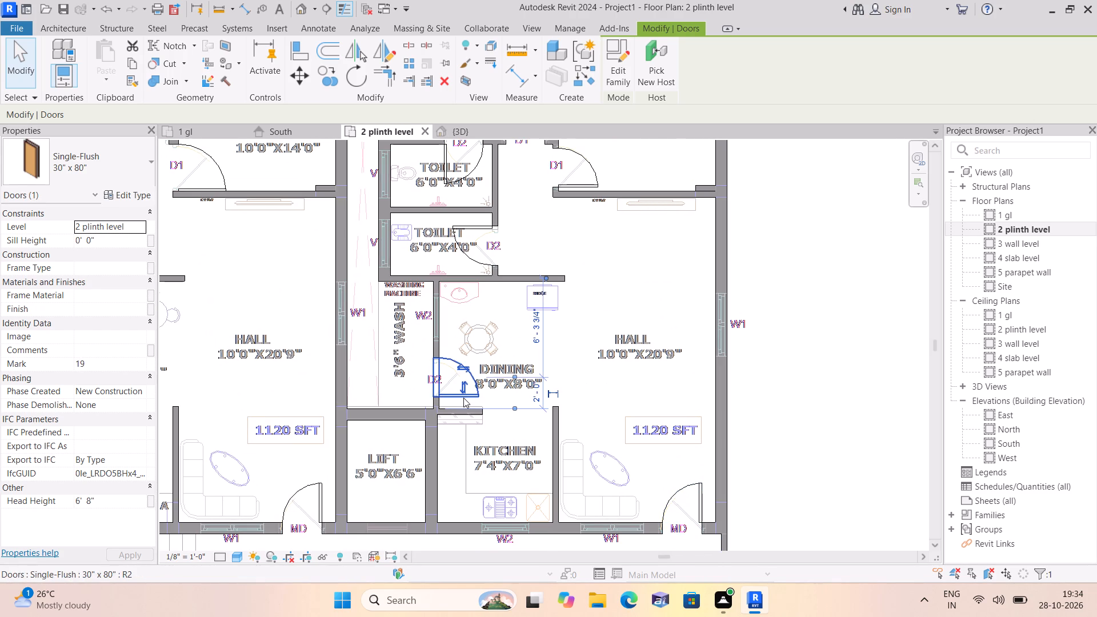
left_click(458, 364)
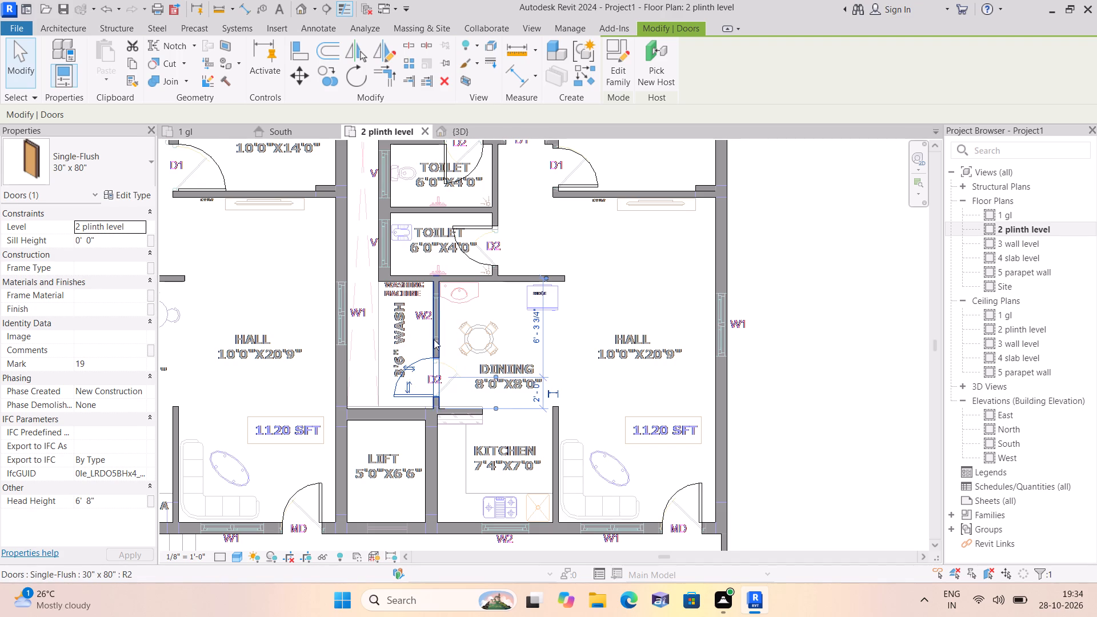
Flip the hand of the northeast flat's lower Toilet D2 door so it hinges on the south.
middle_click_drag(433, 339, 445, 419)
left_click(499, 305)
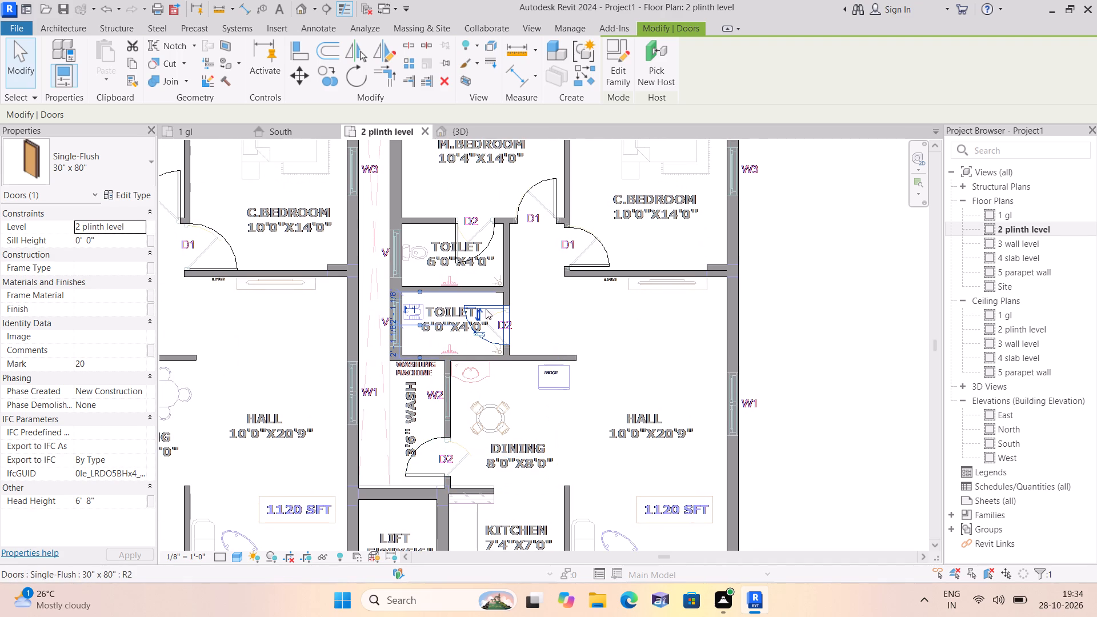
left_click(477, 317)
Flip the hand of the northeast flat's D2 door between M.Bedroom and the upper Toilet so it hinges on the east.
middle_click_drag(564, 295, 562, 313)
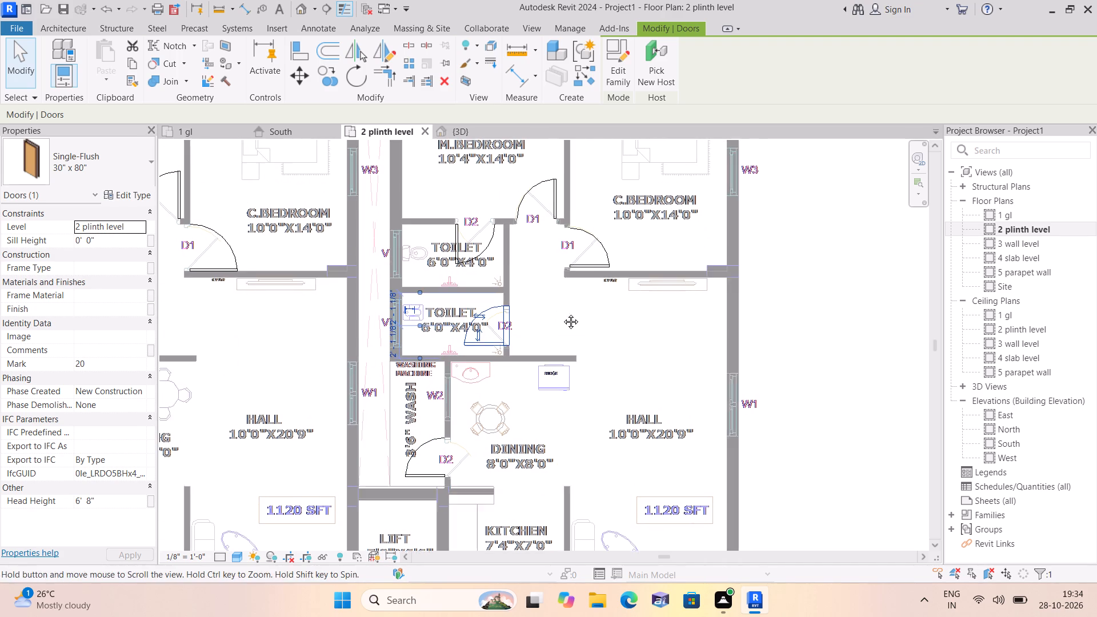
middle_click_drag(562, 313, 570, 370)
scroll(570, 370, "down", 1)
left_click(475, 312)
scroll(495, 336, "up", 2)
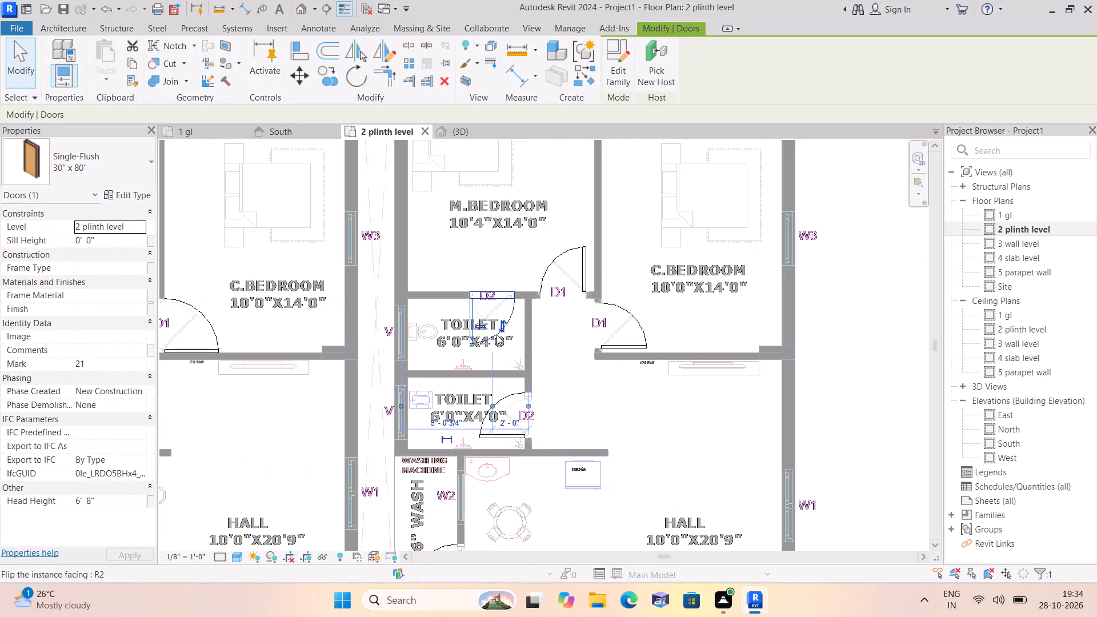
left_click(485, 325)
Flip the hand of the southwest flat's MD main door so it hinges on the east.
middle_click_drag(558, 330, 553, 336)
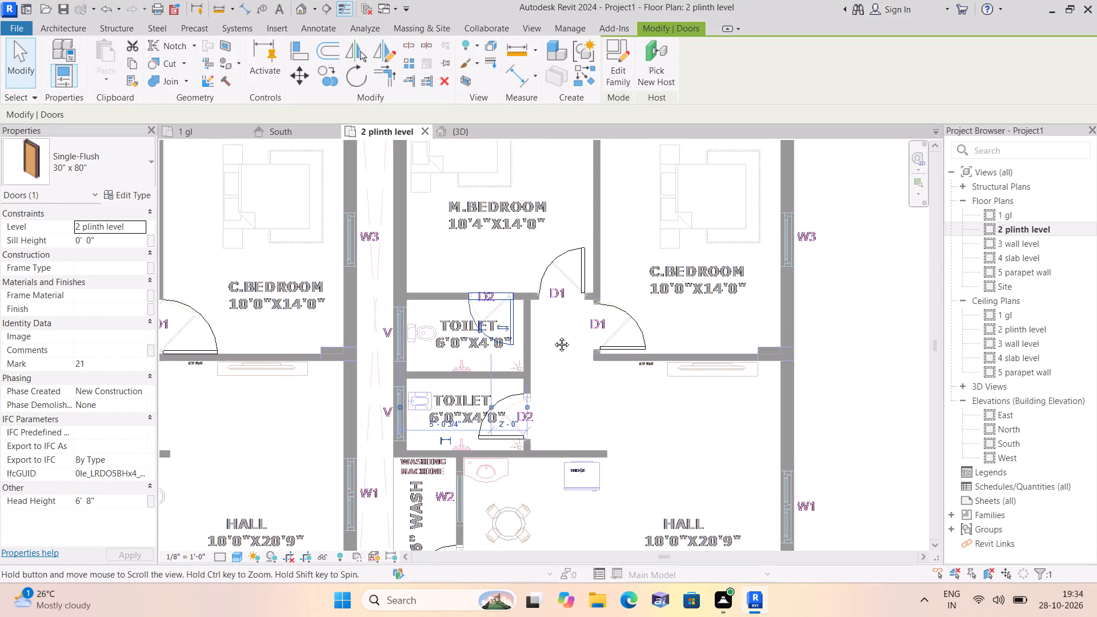
middle_click_drag(553, 336, 521, 359)
scroll(620, 268, "down", 1)
middle_click_drag(620, 268, 589, 361)
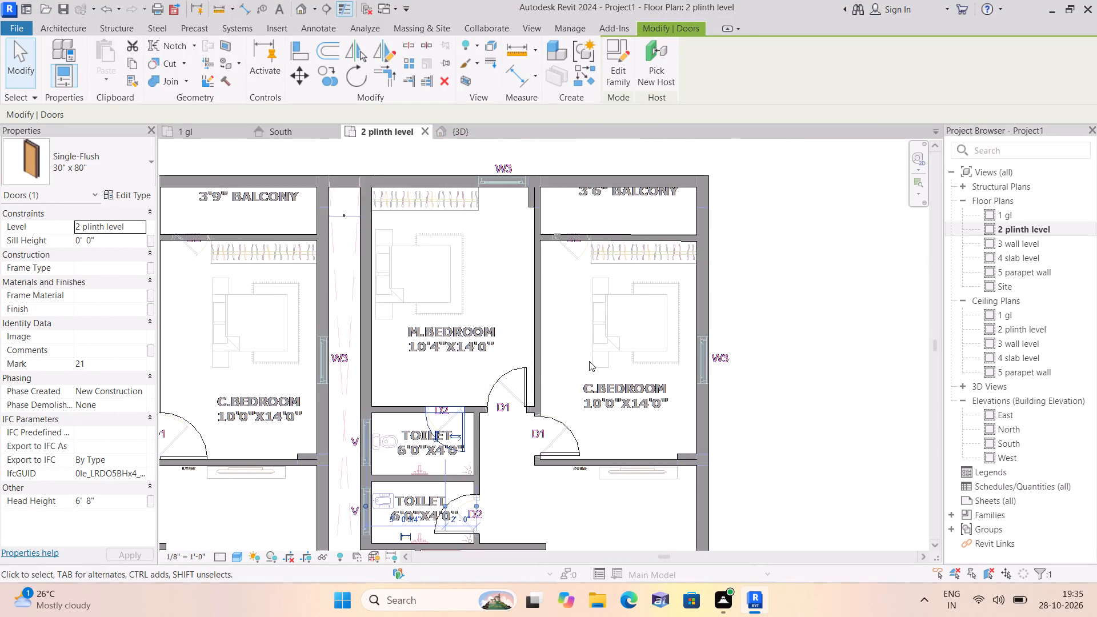
scroll(589, 361, "down", 1)
middle_click_drag(754, 385, 746, 343)
scroll(753, 384, "down", 1)
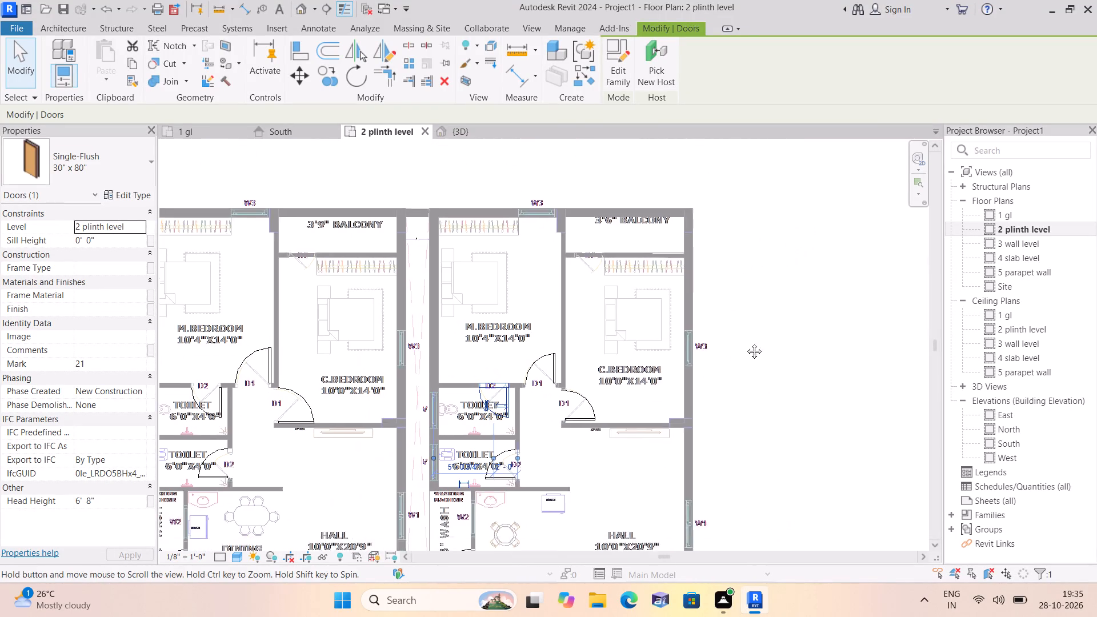
middle_click_drag(746, 343, 758, 203)
middle_click_drag(786, 338, 803, 258)
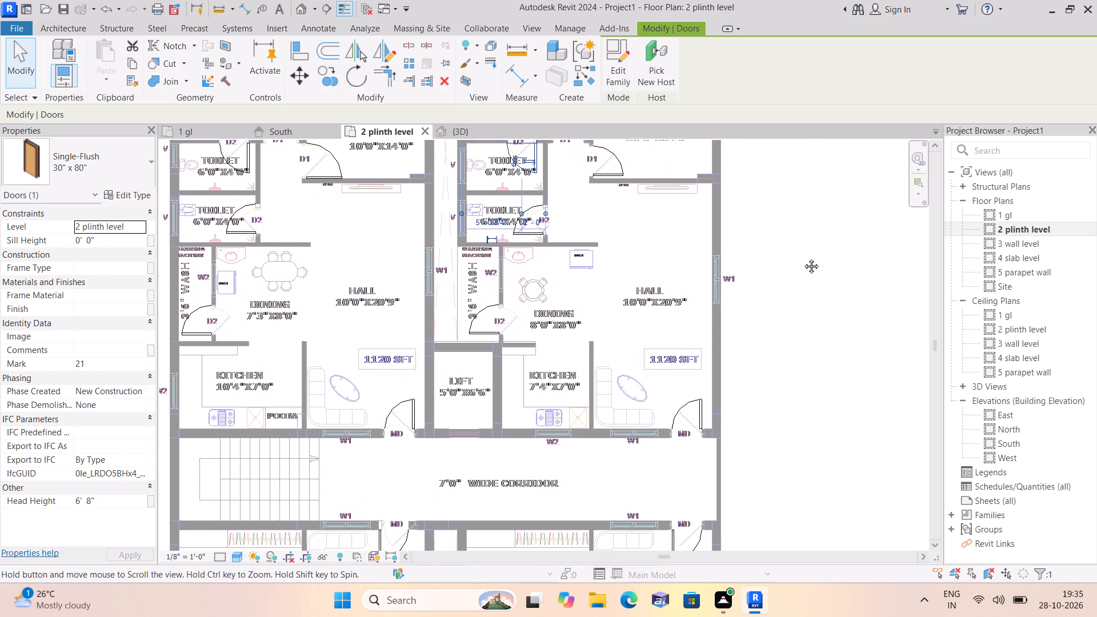
middle_click_drag(803, 258, 803, 257)
scroll(803, 257, "down", 1)
middle_click_drag(775, 348, 732, 234)
scroll(734, 238, "down", 1)
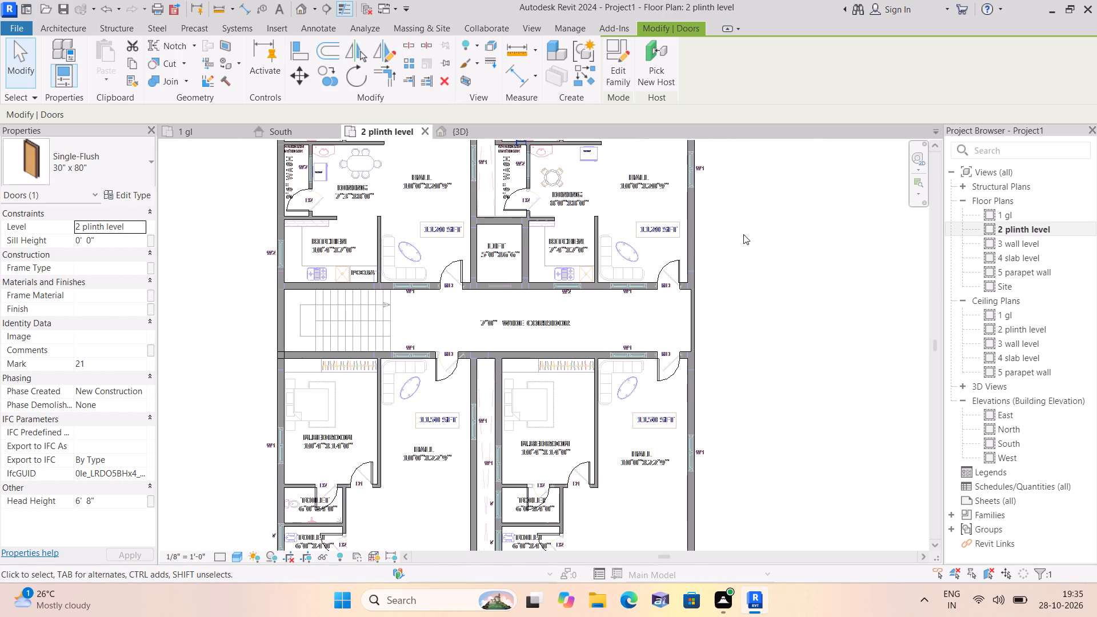
scroll(440, 379, "up", 2)
left_click(438, 378)
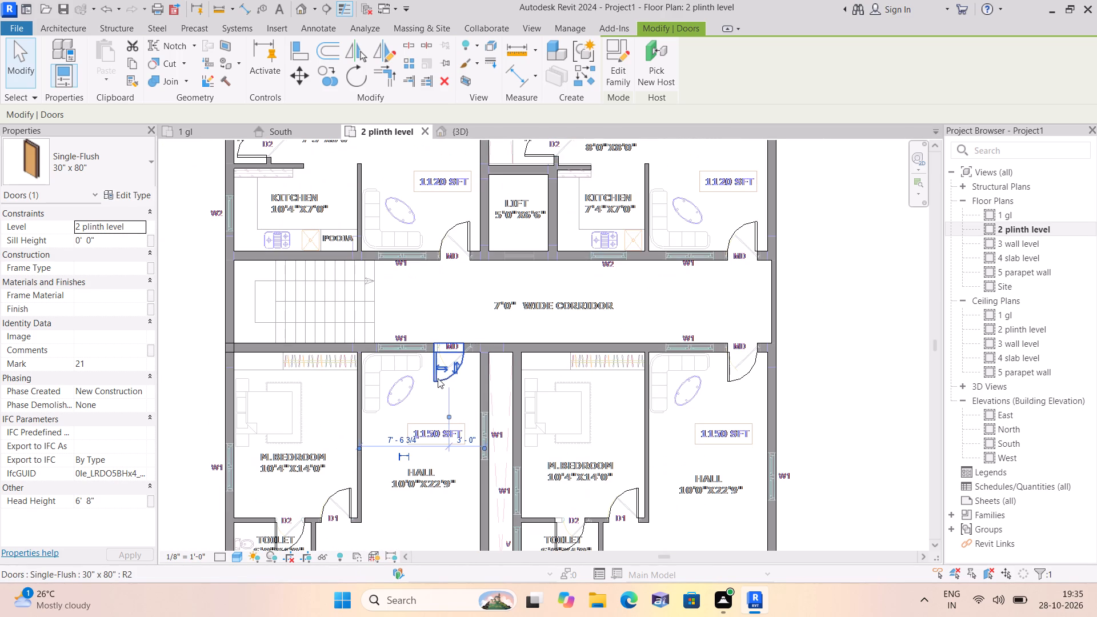
scroll(438, 375, "up", 2)
left_click(446, 368)
Flip the hand of the southwest flat's D2 door between M.Bedroom and the upper Toilet so it hinges on the east.
middle_click_drag(461, 399, 456, 325)
scroll(453, 366, "down", 1)
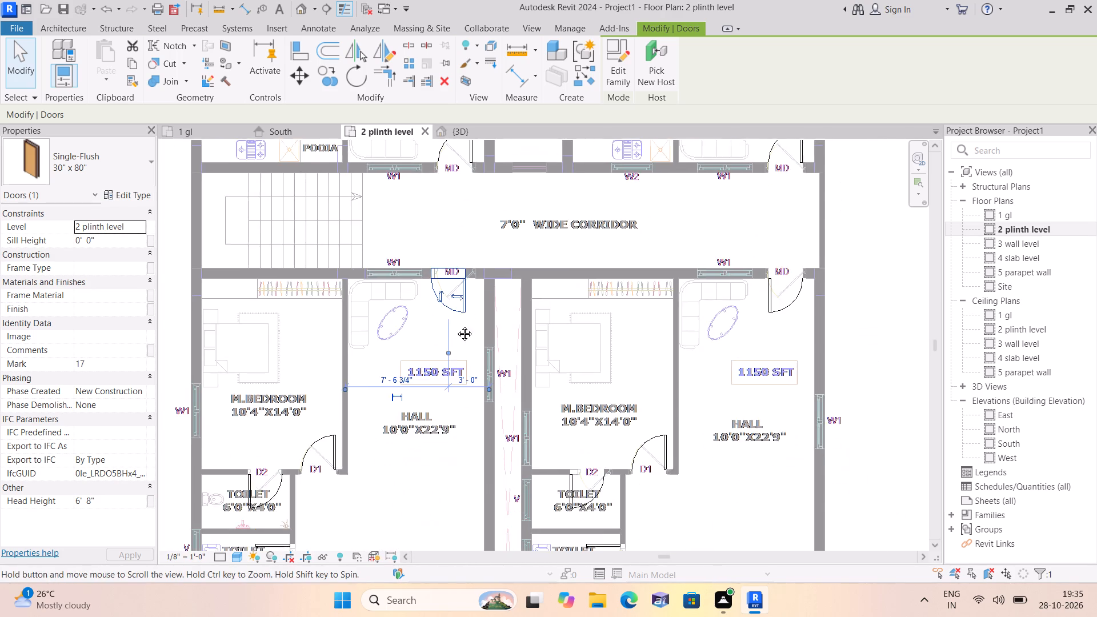
middle_click_drag(456, 325, 457, 324)
scroll(457, 323, "down", 1)
middle_click_drag(363, 464, 377, 399)
left_click(293, 396)
scroll(302, 403, "up", 2)
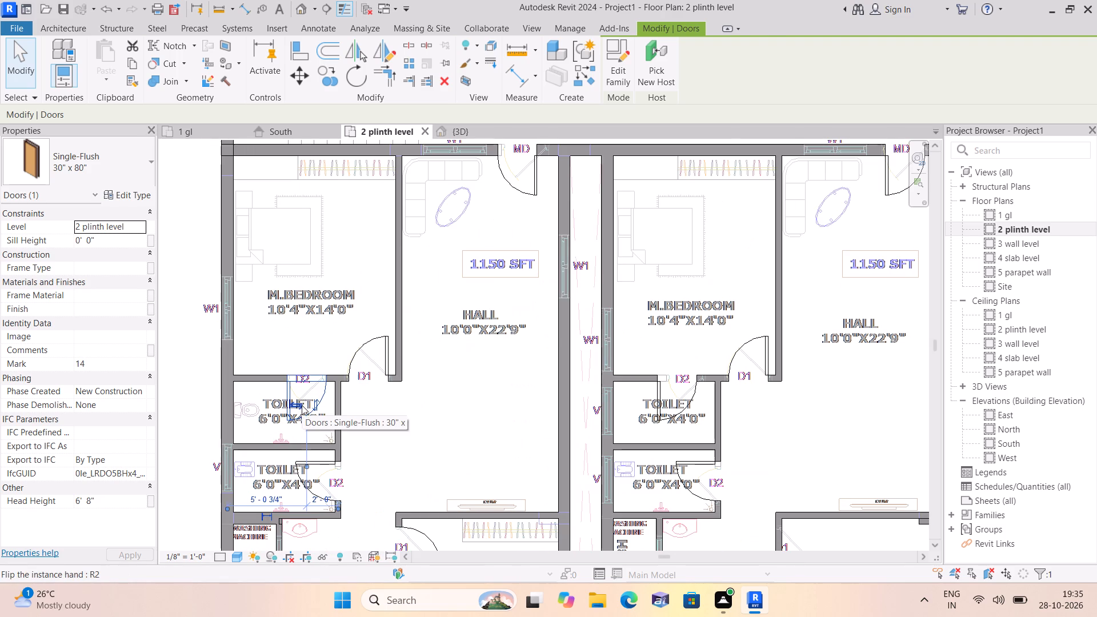
left_click(302, 405)
Flip the hand of the southwest flat's lower Toilet D2 door so it hinges on the south.
middle_click_drag(429, 435, 401, 338)
scroll(428, 435, "down", 1)
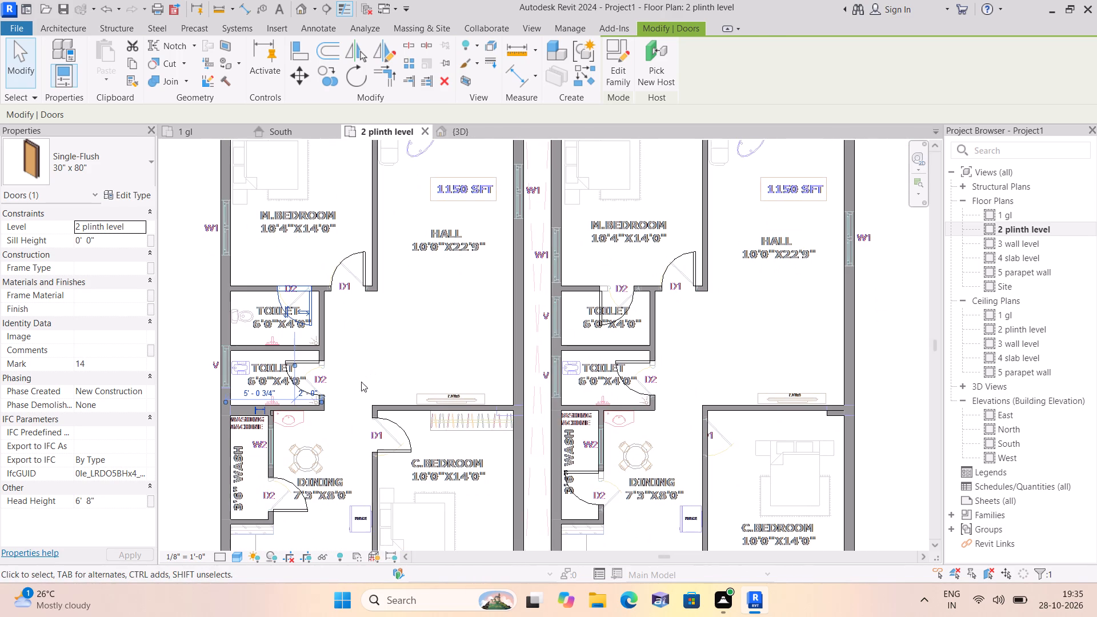
left_click(318, 368)
scroll(302, 371, "up", 1)
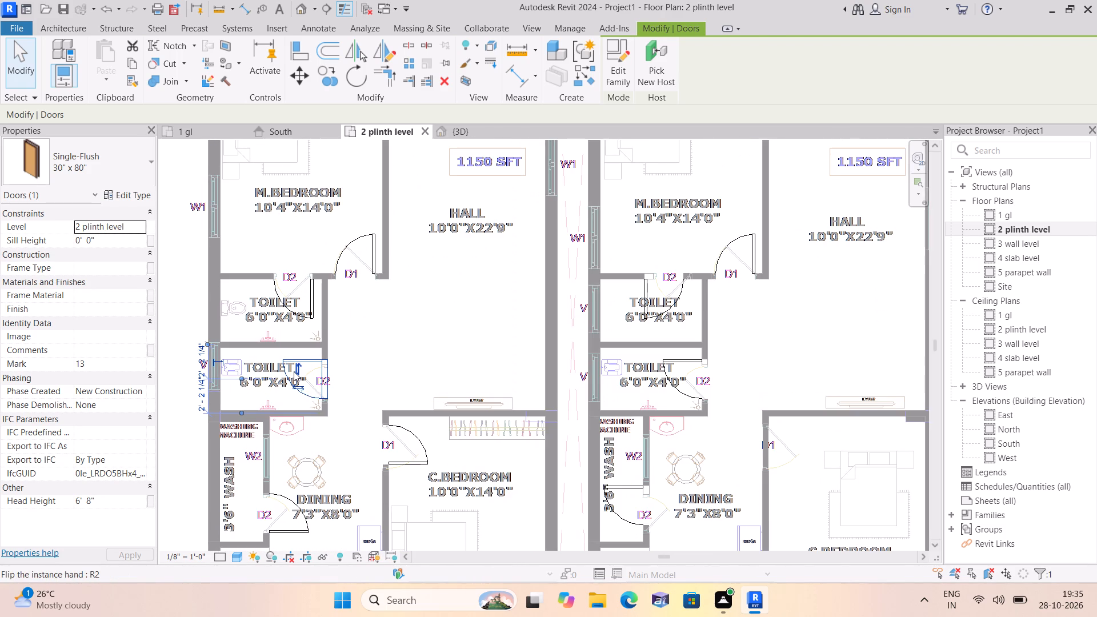
left_click(294, 371)
Flip the hand of the southwest flat's D1 door between Dining and C.Bedroom so it hinges on the north.
middle_click_drag(418, 368, 397, 311)
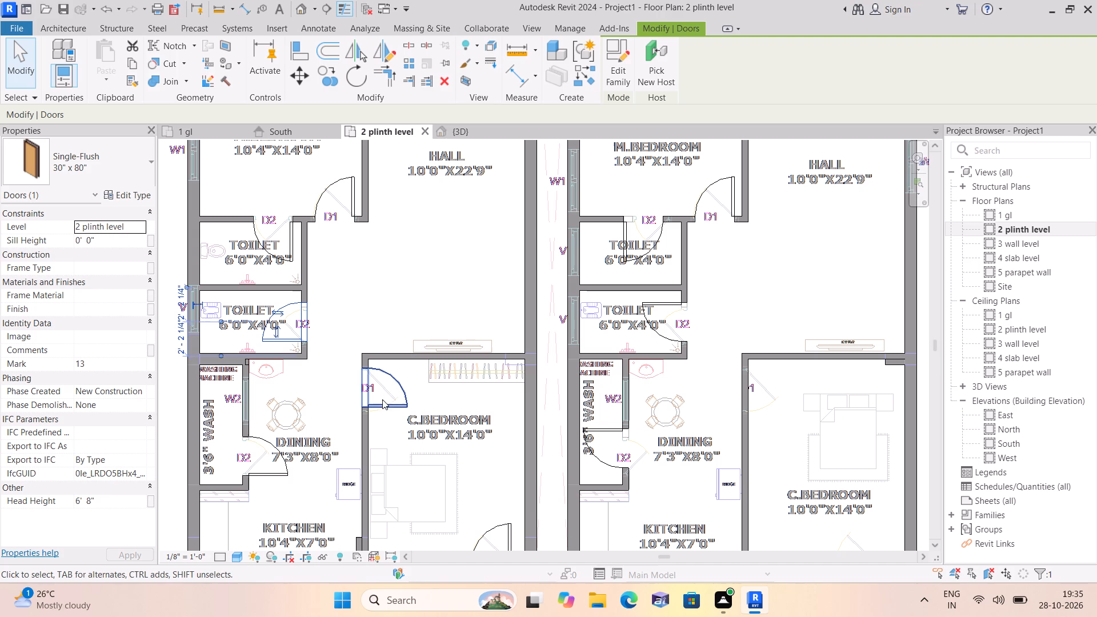
left_click(381, 403)
left_click(393, 390)
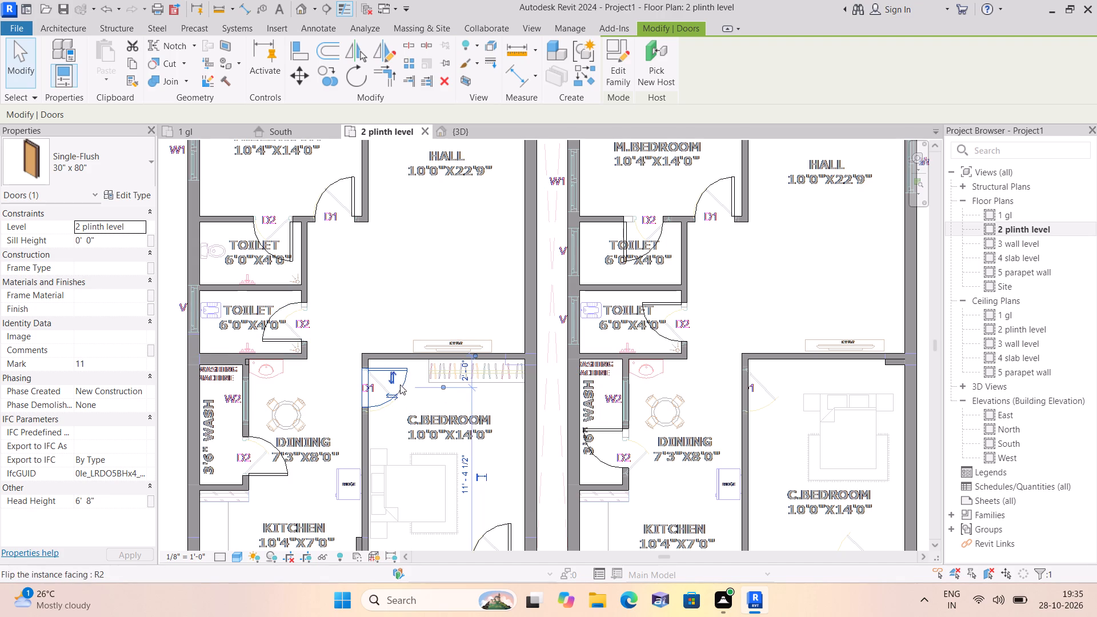
Flip the facing of the southwest flat's D2 door between Wash and Dining so it swings into Wash.
scroll(414, 420, "down", 1)
middle_click_drag(414, 419, 413, 337)
left_click(287, 386)
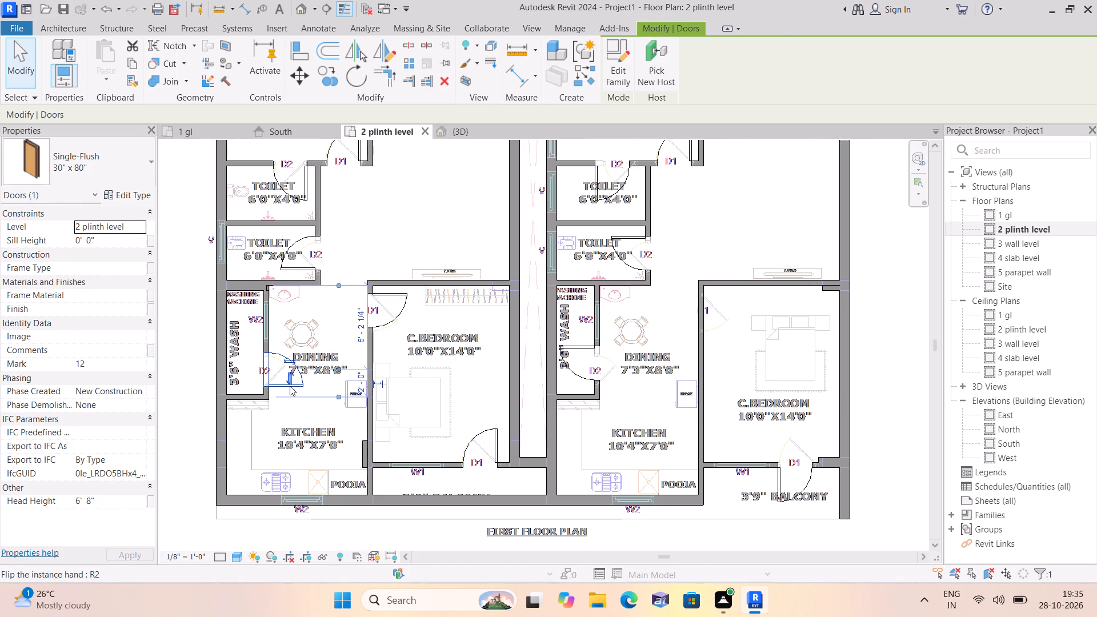
left_click(284, 360)
scroll(345, 388, "down", 1)
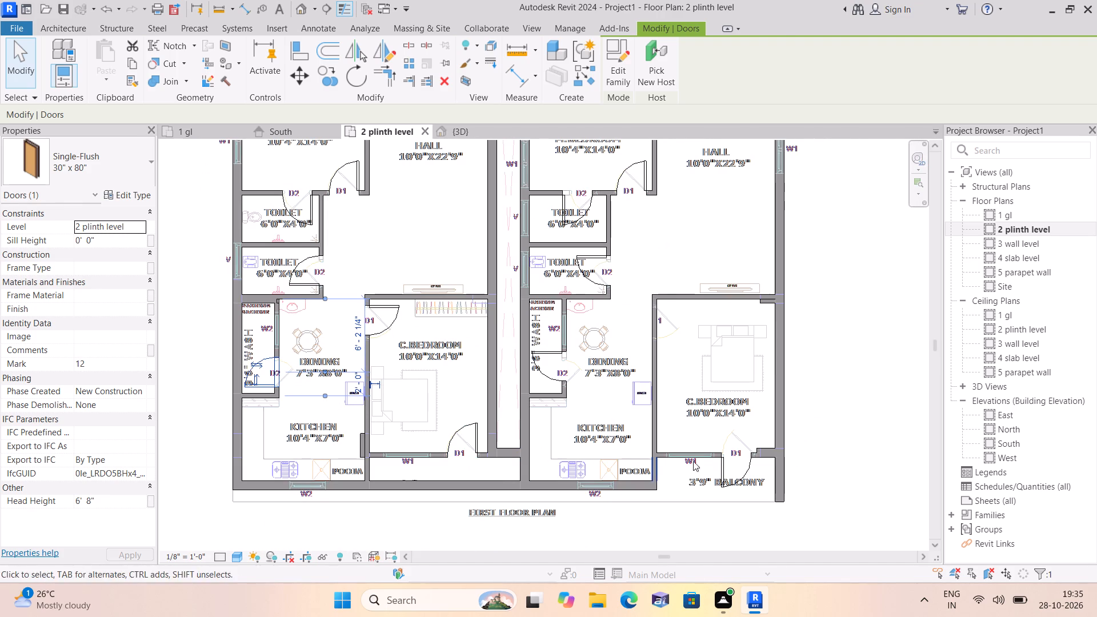
Flip the southeast flat's D1 balcony door so it swings into C.Bedroom and hinges on the east.
left_click(738, 478)
scroll(736, 463, "up", 1)
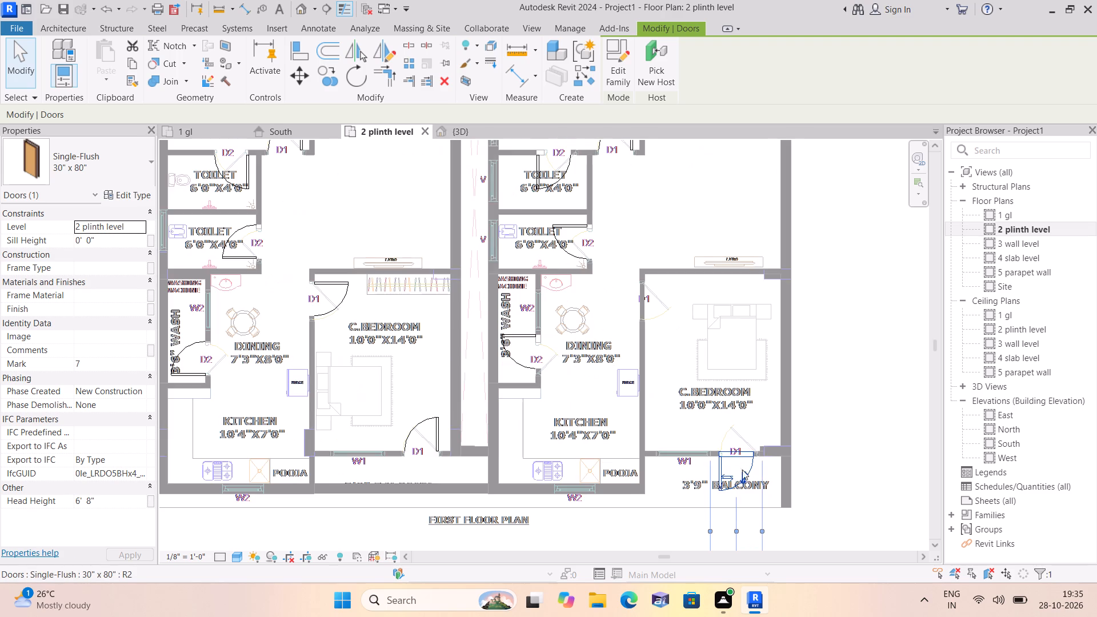
left_click(745, 470)
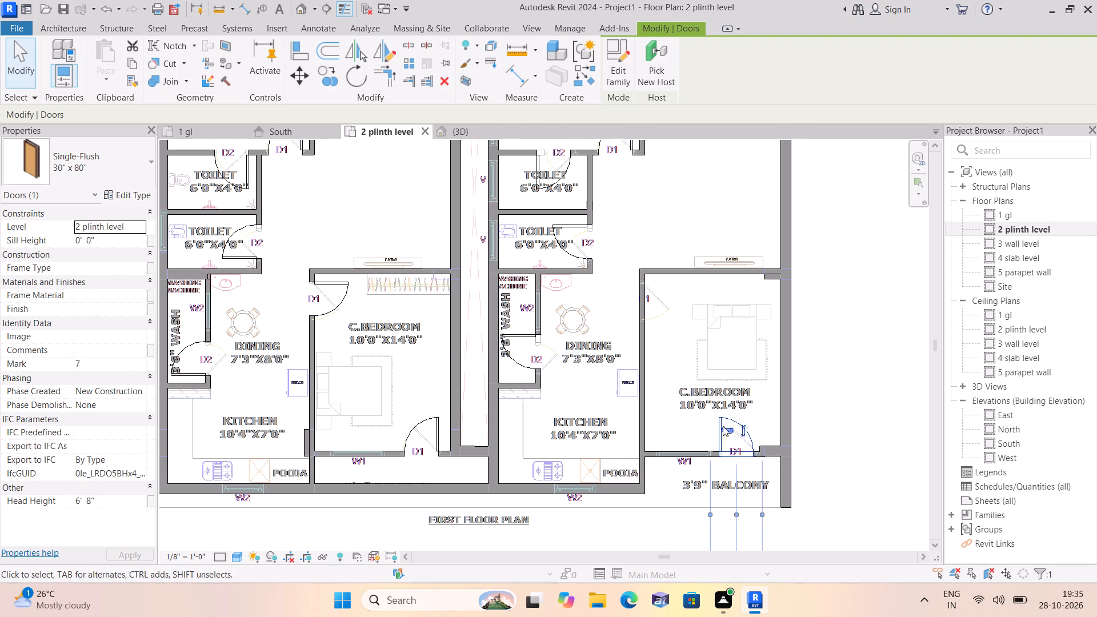
left_click(723, 426)
Flip the hand of the southeast flat's MD door between the corridor and Hall so it hinges on the east.
middle_click_drag(728, 336, 616, 458)
scroll(610, 423, "down", 1)
middle_click_drag(579, 345, 591, 421)
scroll(579, 345, "down", 1)
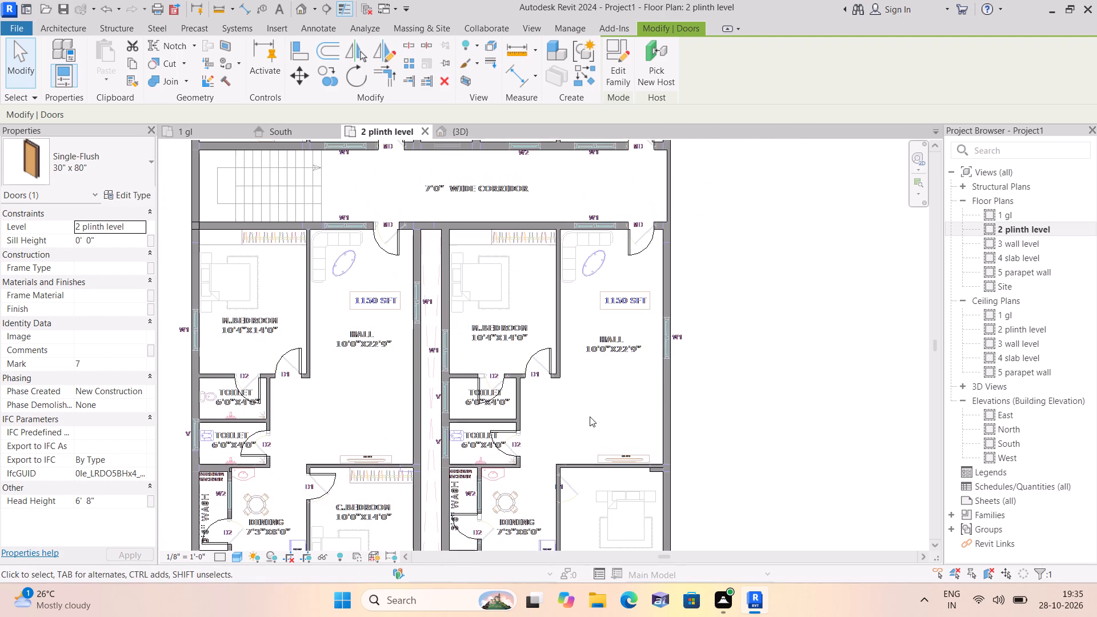
scroll(633, 250, "up", 1)
left_click(633, 249)
scroll(633, 249, "up", 2)
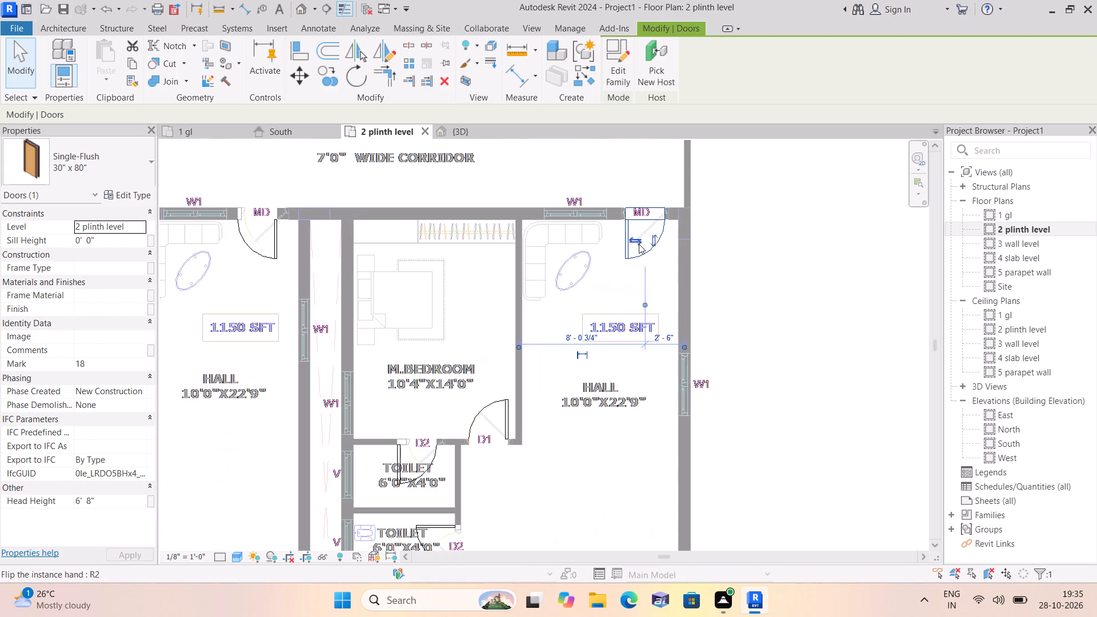
left_click(642, 242)
scroll(711, 227, "down", 2)
middle_click_drag(711, 227, 697, 363)
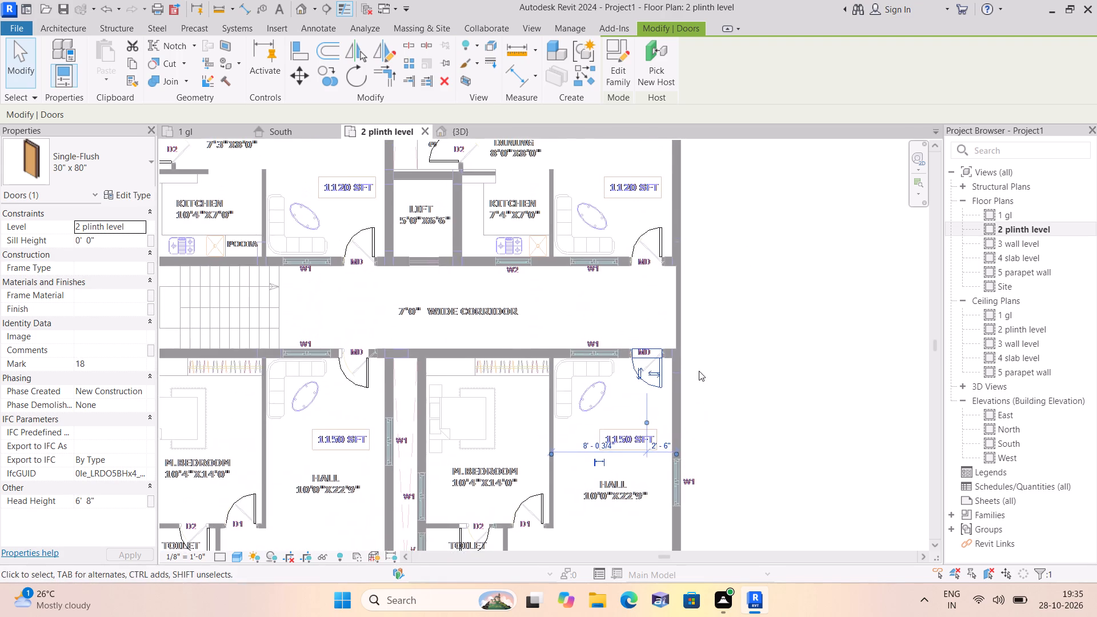
scroll(723, 304, "down", 2)
middle_click_drag(723, 304, 737, 336)
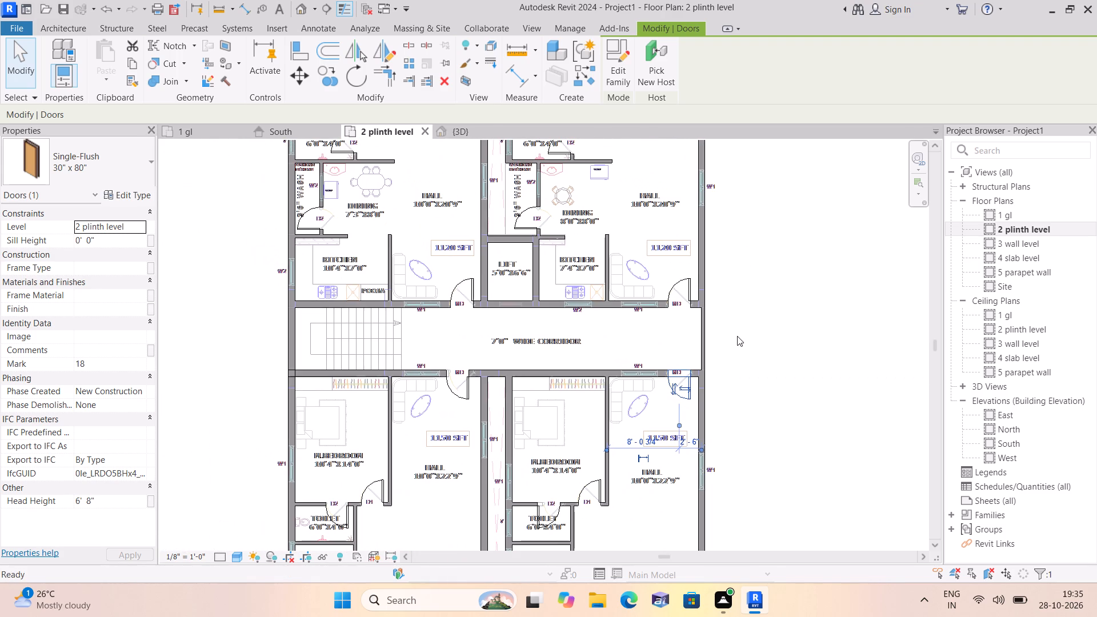
scroll(737, 336, "down", 3)
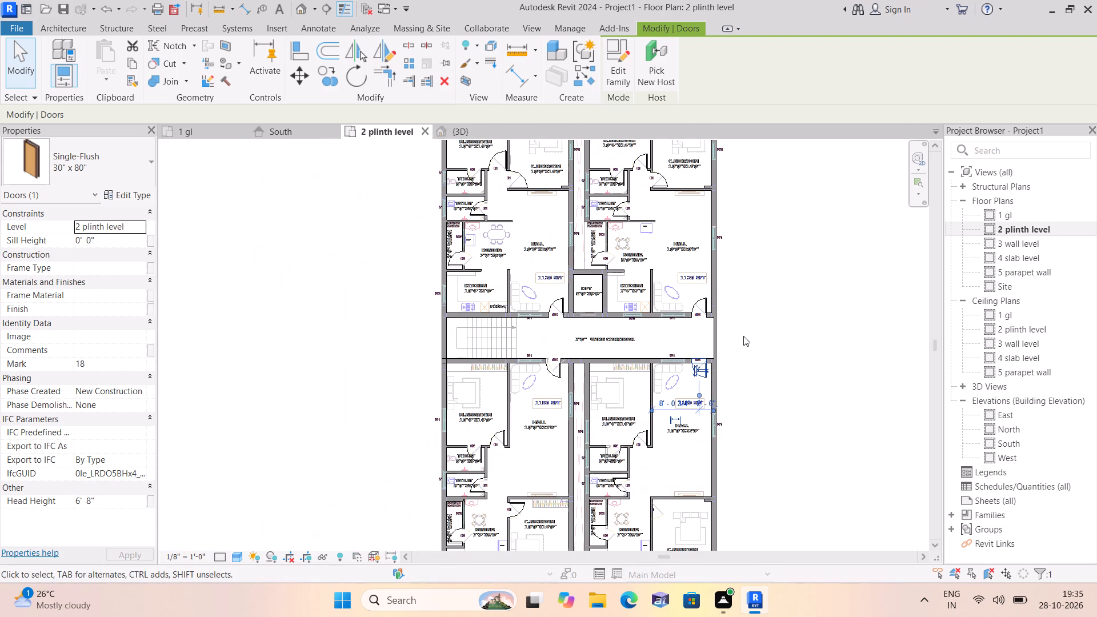
key("Escape")
Place Single-Flush 30" x 80" doors at the D2 marks between Balcony and C.Bedroom in both northern flats, swinging into the balconies.
middle_click_drag(739, 245, 667, 390)
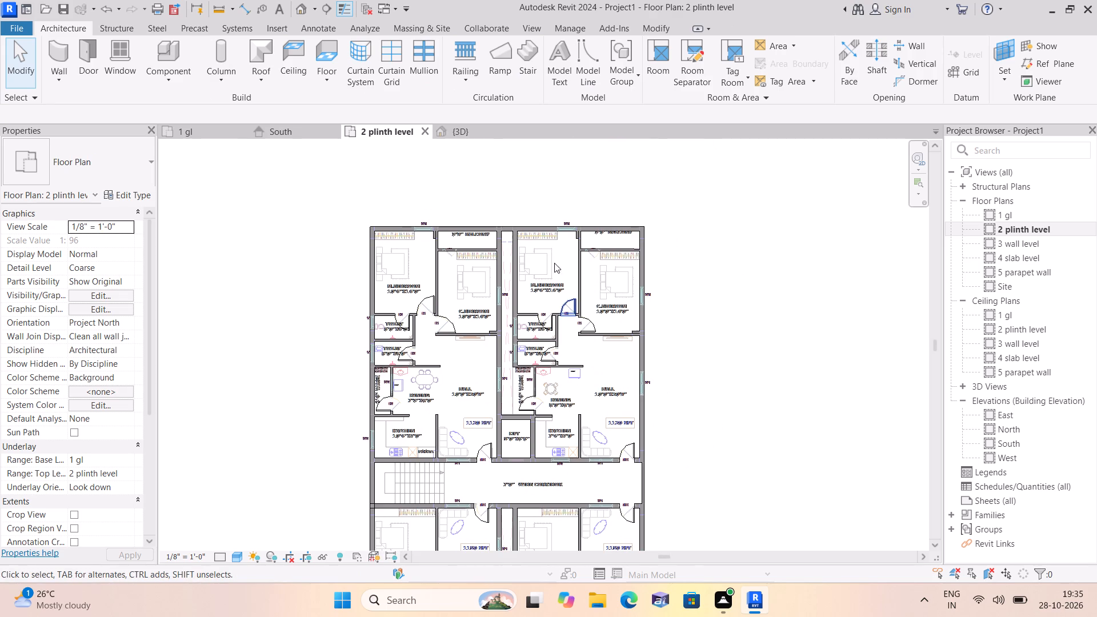
left_click(82, 75)
scroll(601, 250, "up", 3)
left_click(587, 245)
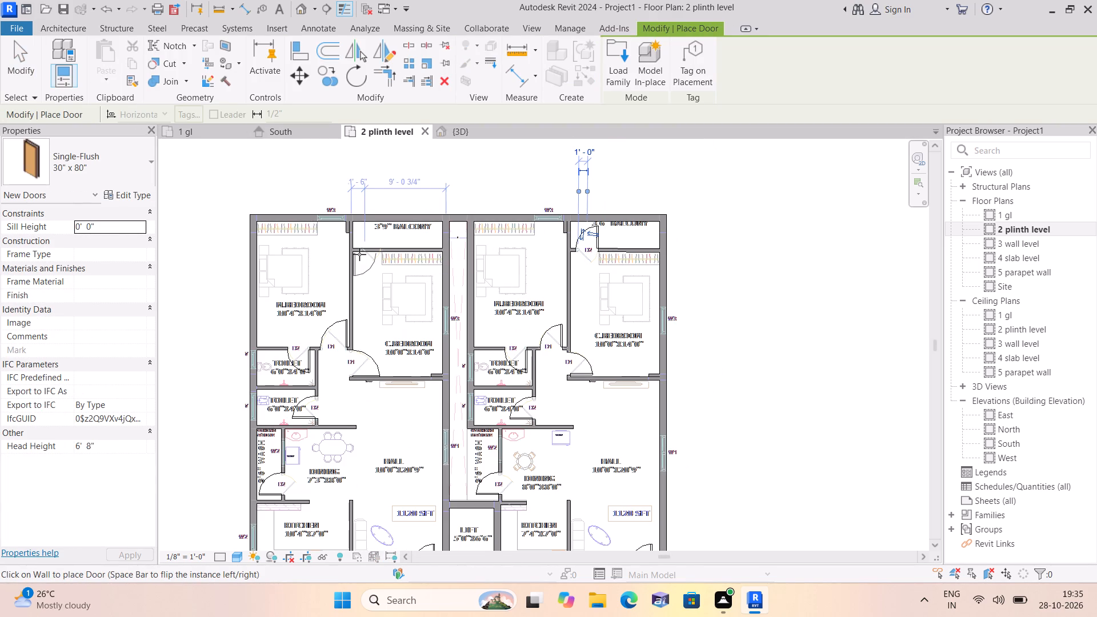
left_click(372, 245)
scroll(506, 252, "down", 1)
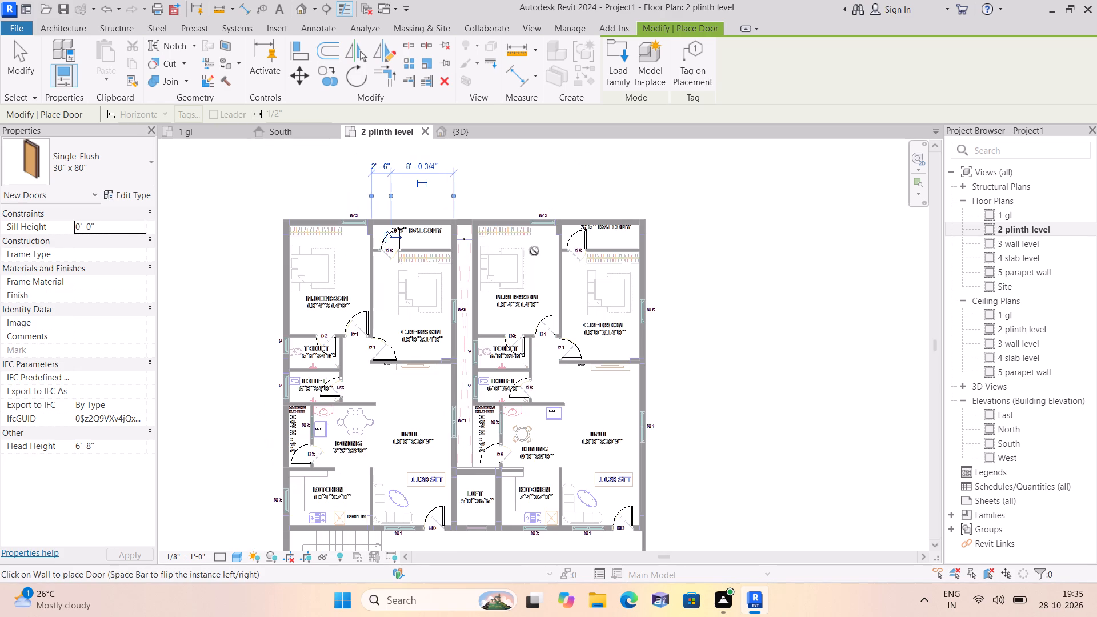
key("Escape")
scroll(570, 246, "up", 2)
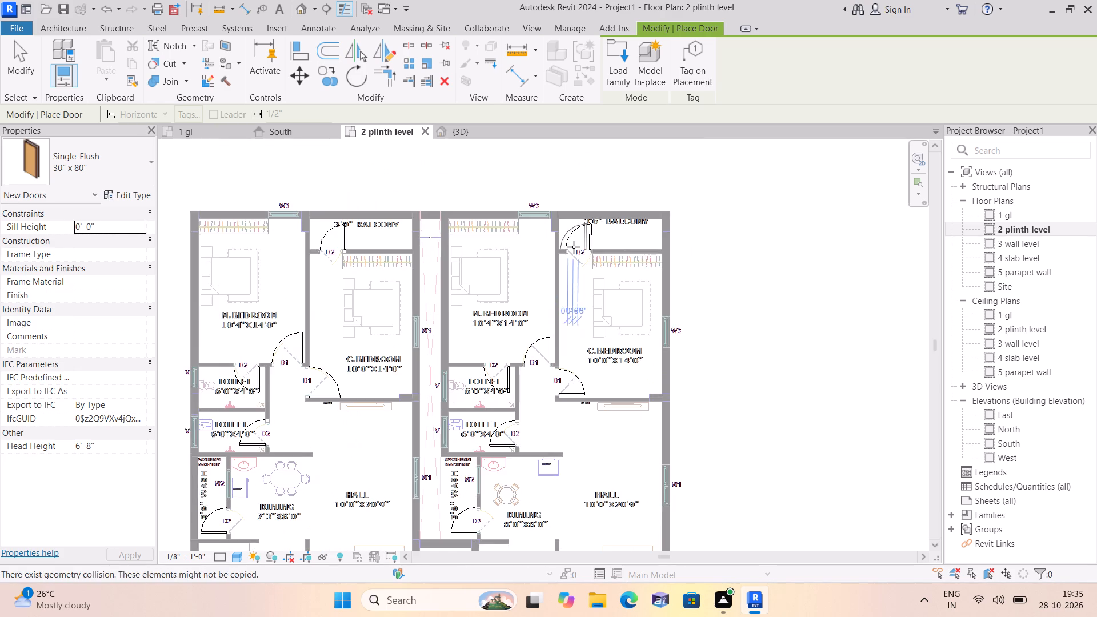
key("Escape")
Flip the hand of the northeast flat's D2 balcony door so it hinges on the west.
scroll(593, 243, "up", 1)
left_click(590, 239)
scroll(575, 239, "up", 2)
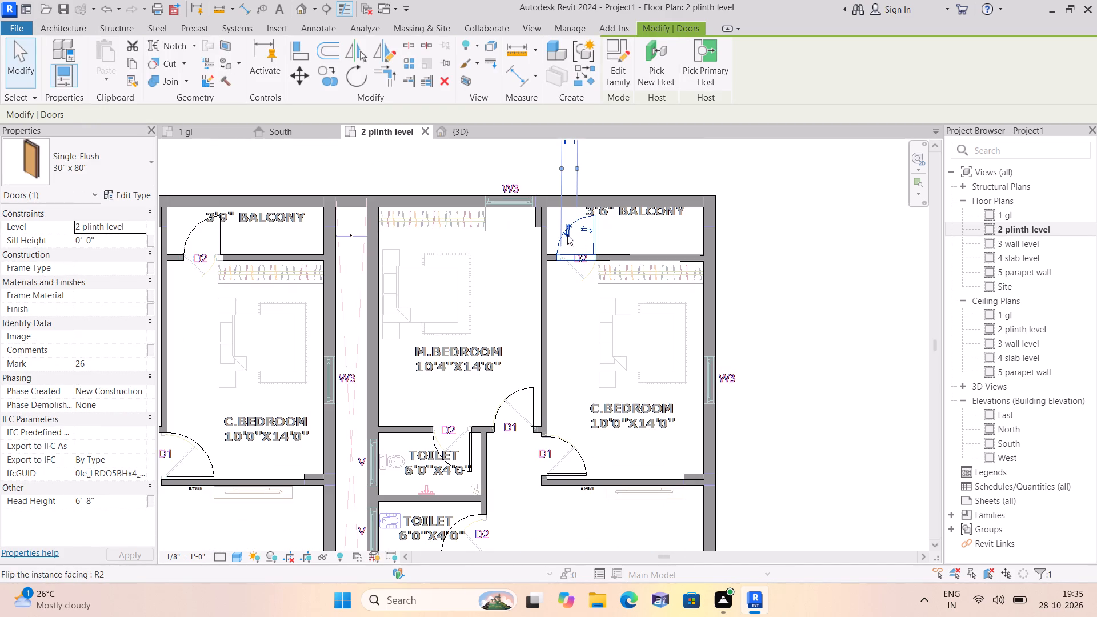
left_click(579, 226)
key("Escape")
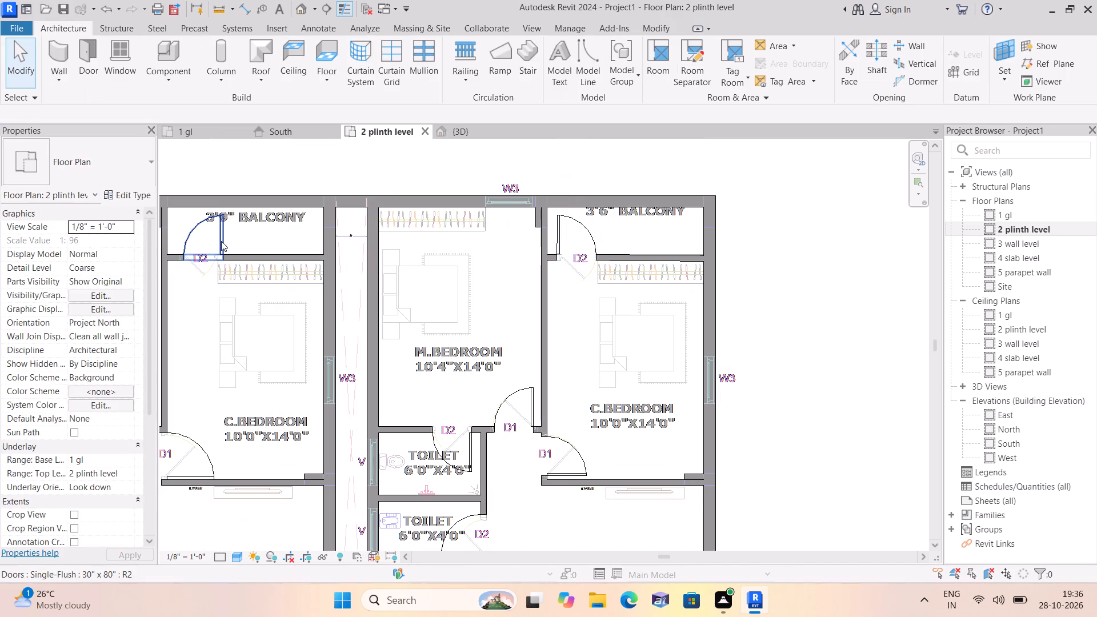
Flip the hand of the northwest flat's D2 balcony door so it hinges on the west.
left_click(220, 240)
scroll(216, 236, "up", 2)
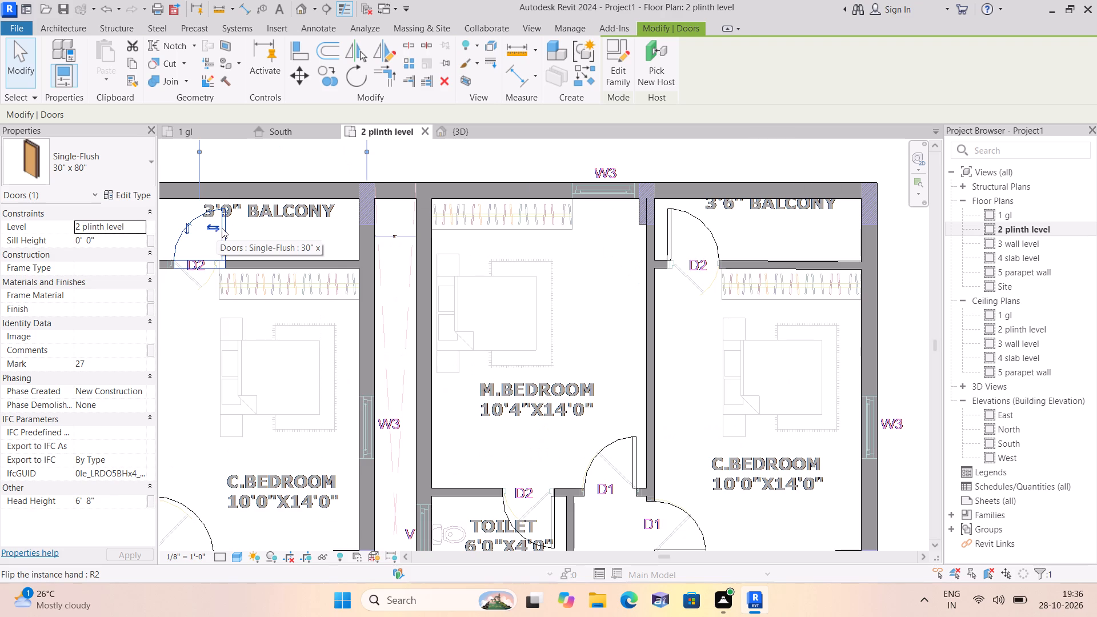
scroll(254, 234, "down", 1)
middle_click_drag(284, 239, 375, 253)
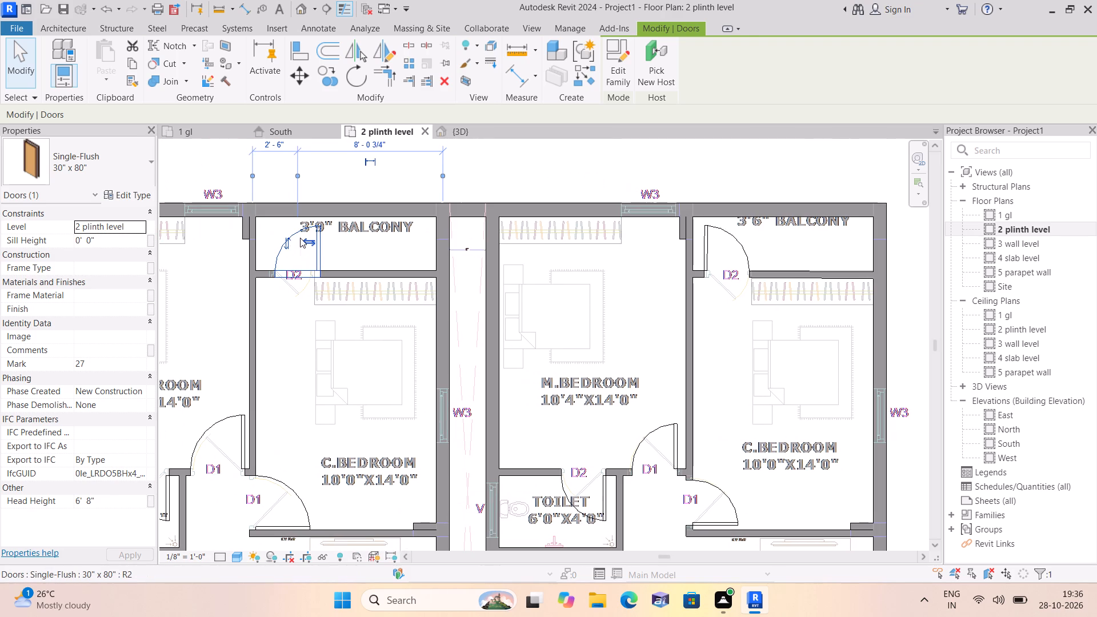
left_click(304, 238)
key("Escape")
Review the door positions and swings against the CAD plan, from the northern flats down to the southern flats.
scroll(359, 267, "down", 4)
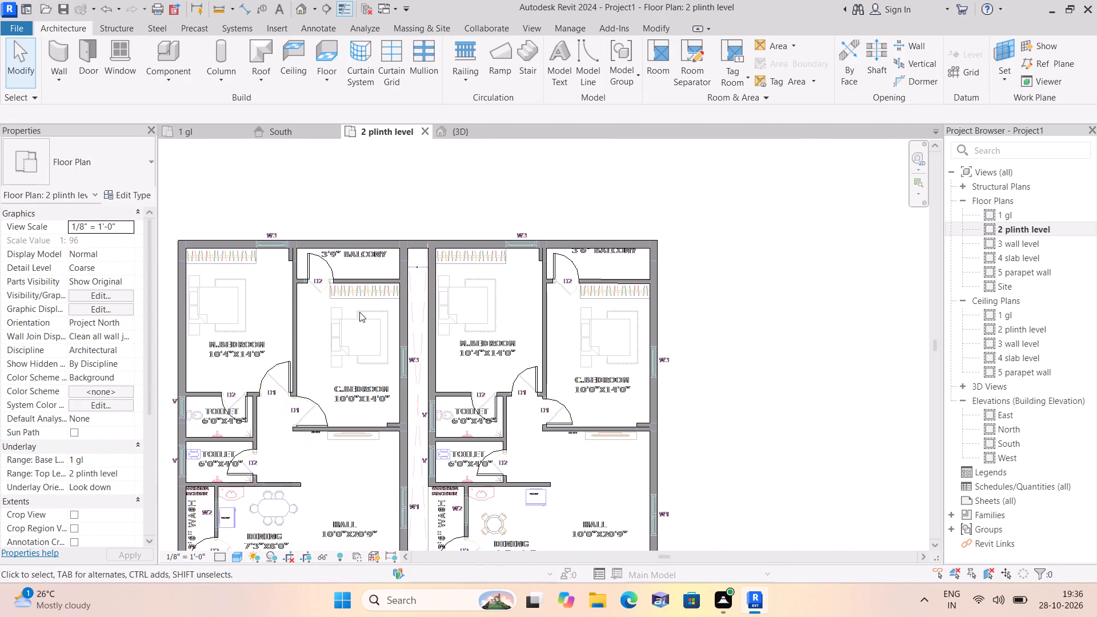
middle_click_drag(359, 320, 408, 266)
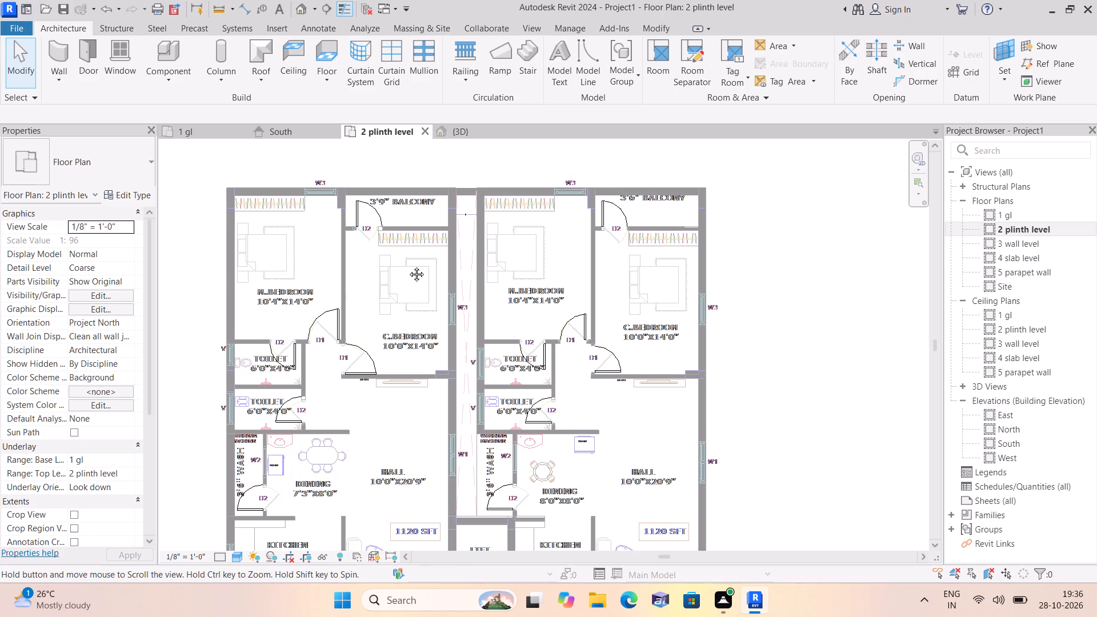
middle_click_drag(408, 266, 410, 250)
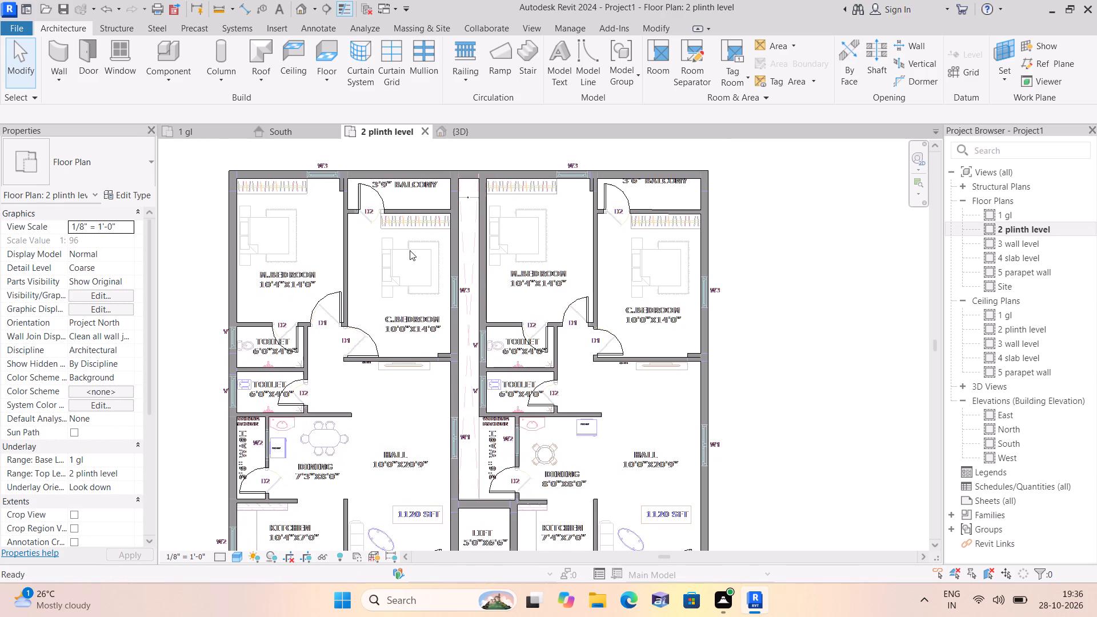
middle_click_drag(428, 379, 422, 340)
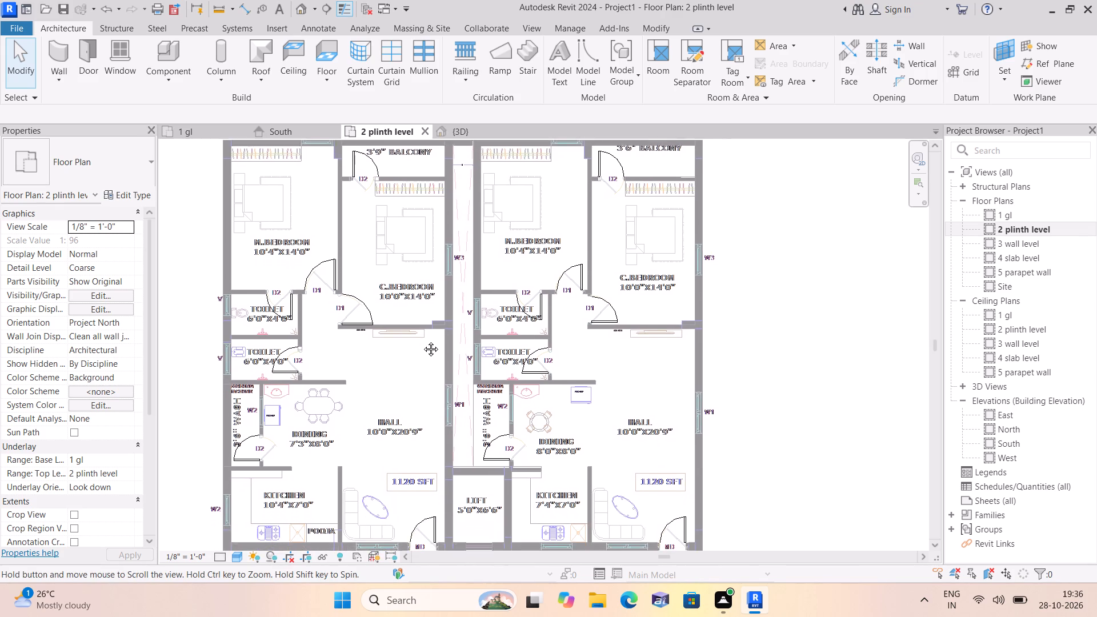
middle_click_drag(422, 340, 431, 271)
scroll(431, 271, "down", 1)
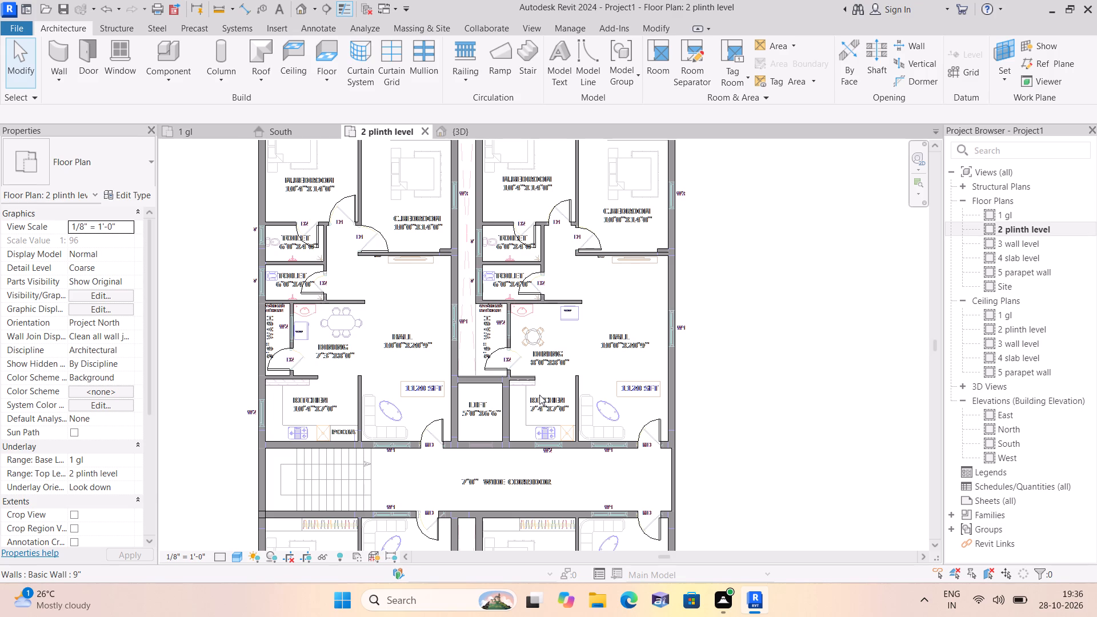
middle_click_drag(535, 392, 513, 274)
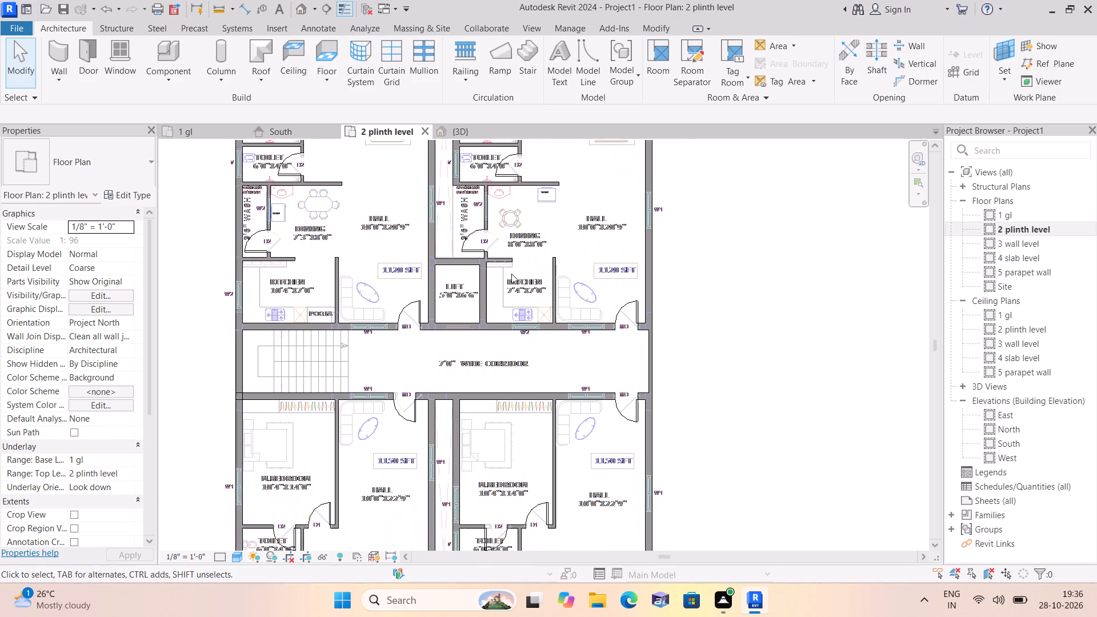
scroll(527, 313, "down", 1)
middle_click_drag(554, 418, 525, 354)
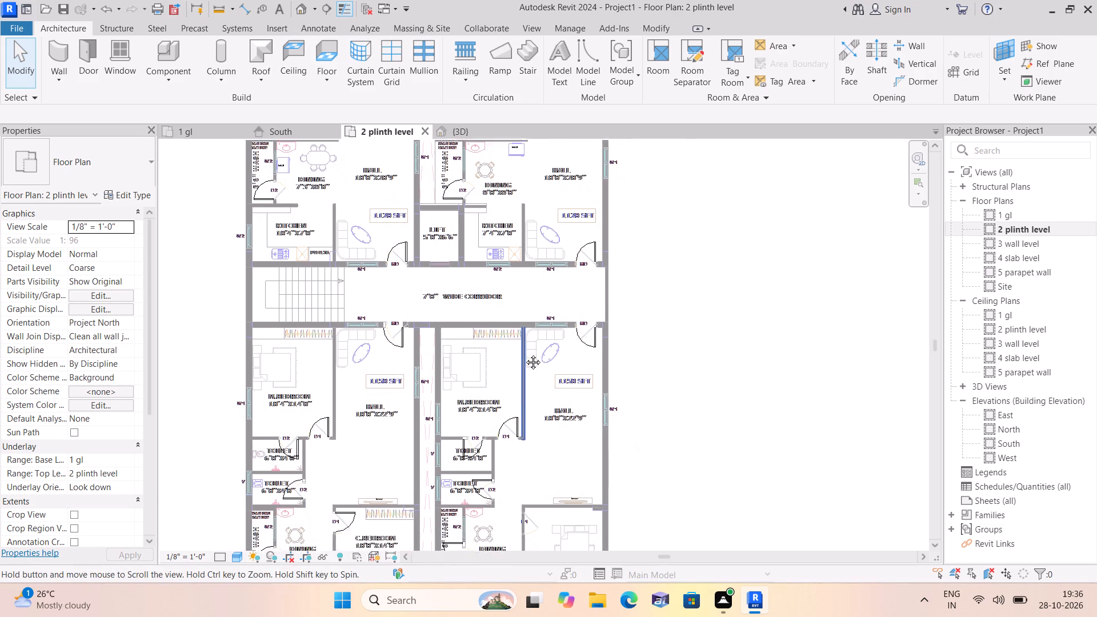
middle_click_drag(525, 354, 516, 312)
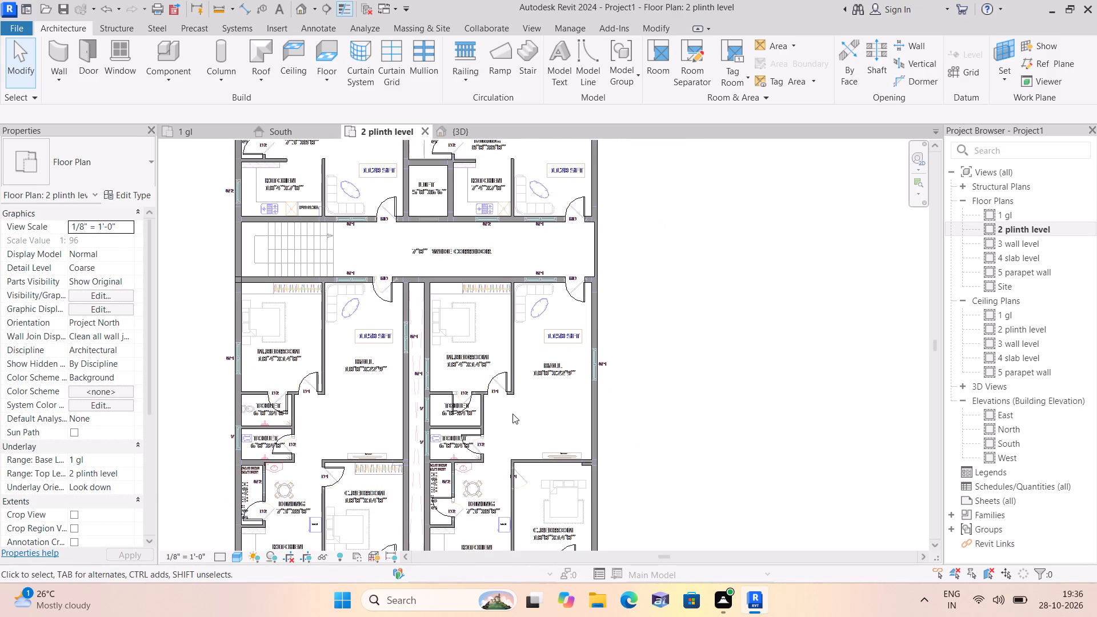
middle_click_drag(511, 408, 510, 366)
Flip the hand of the southeast flat's D2 door between M.Bedroom and the upper Toilet so it hinges on the east.
scroll(470, 420, "up", 1)
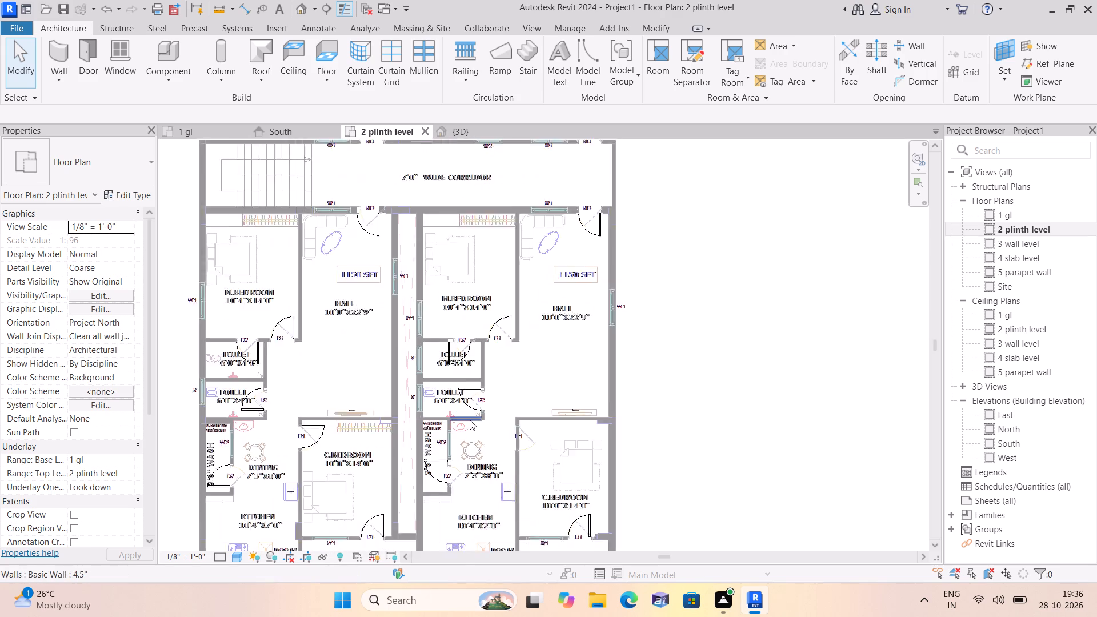
scroll(470, 420, "up", 2)
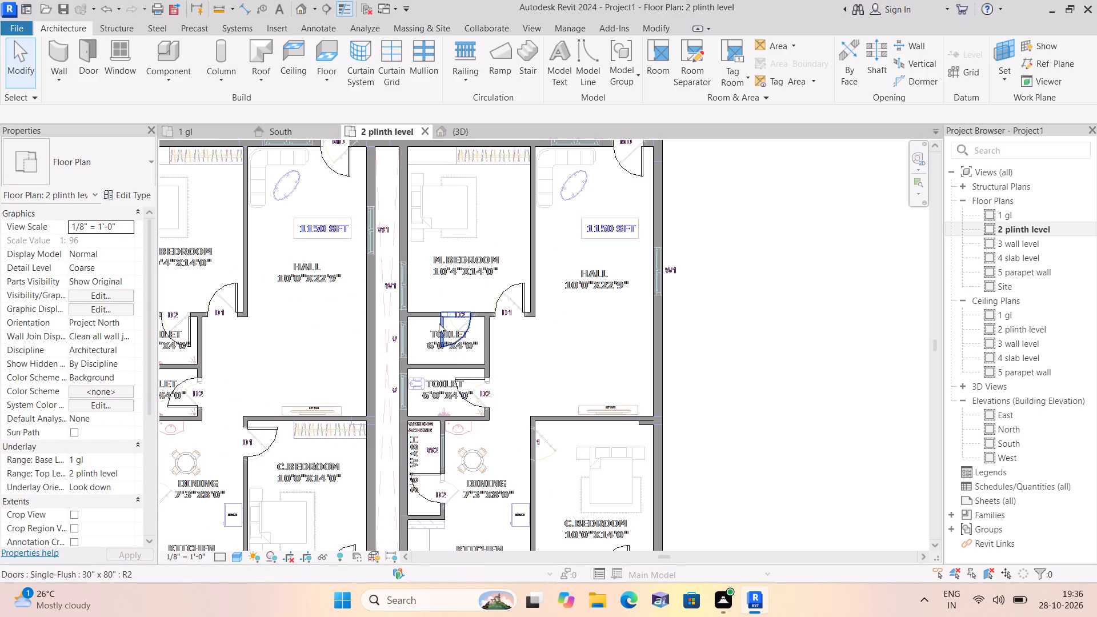
left_click(439, 323)
scroll(439, 323, "up", 5)
left_click(455, 338)
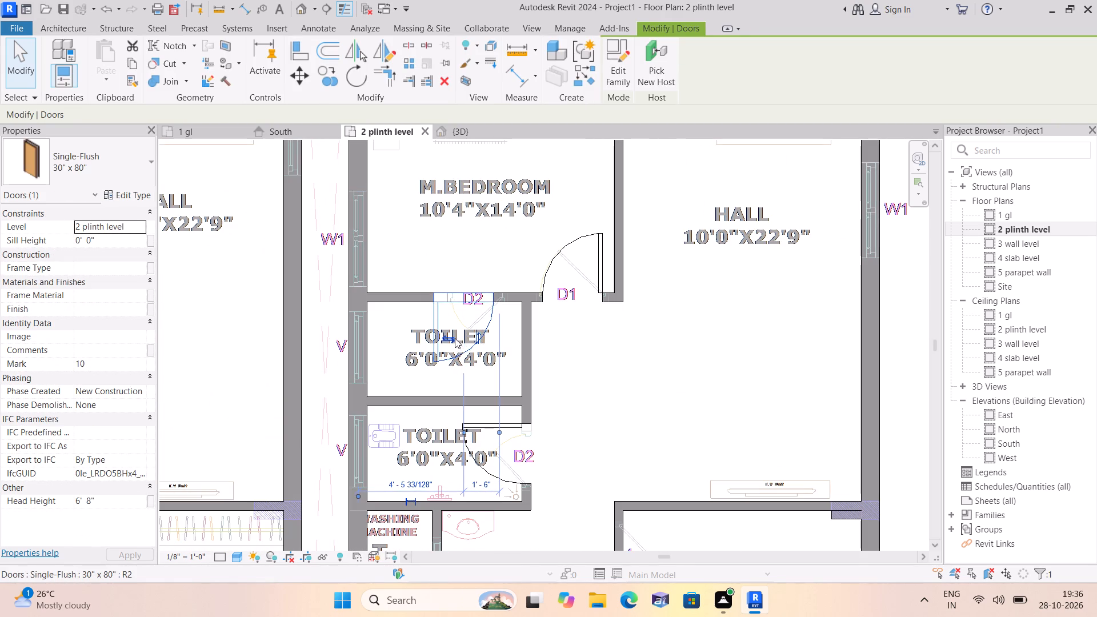
Flip the hand of the southeast flat's lower Toilet D2 door so it hinges on the south.
scroll(457, 338, "down", 2)
middle_click_drag(606, 393, 563, 311)
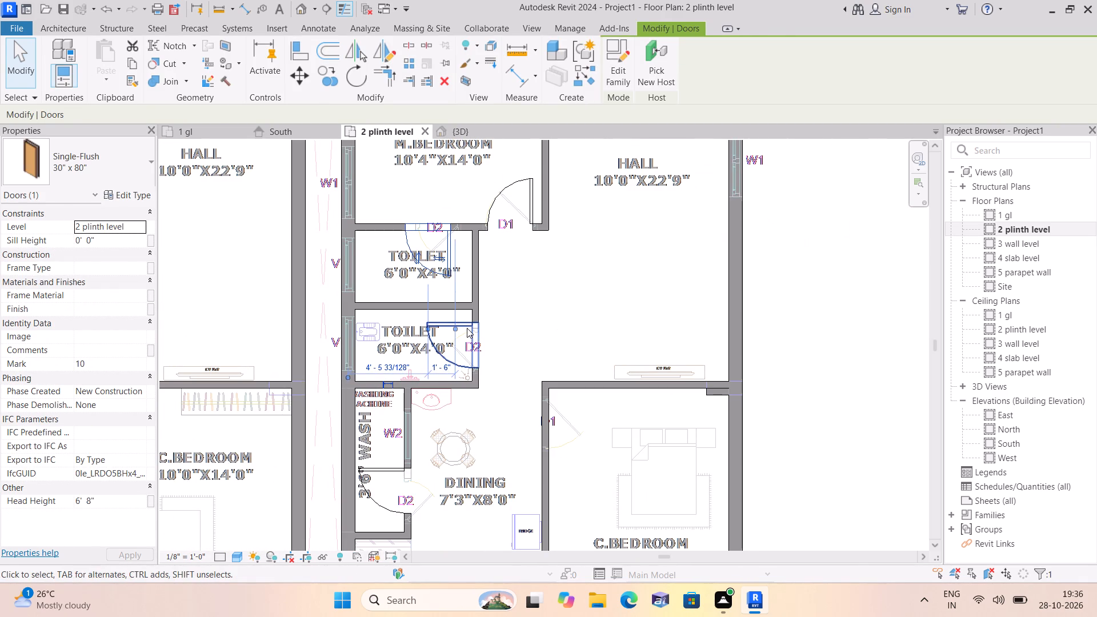
left_click(467, 328)
left_click(443, 338)
Flip the hand of the southeast flat's D2 door between Wash and Dining so it hinges on the south.
scroll(498, 363, "down", 2)
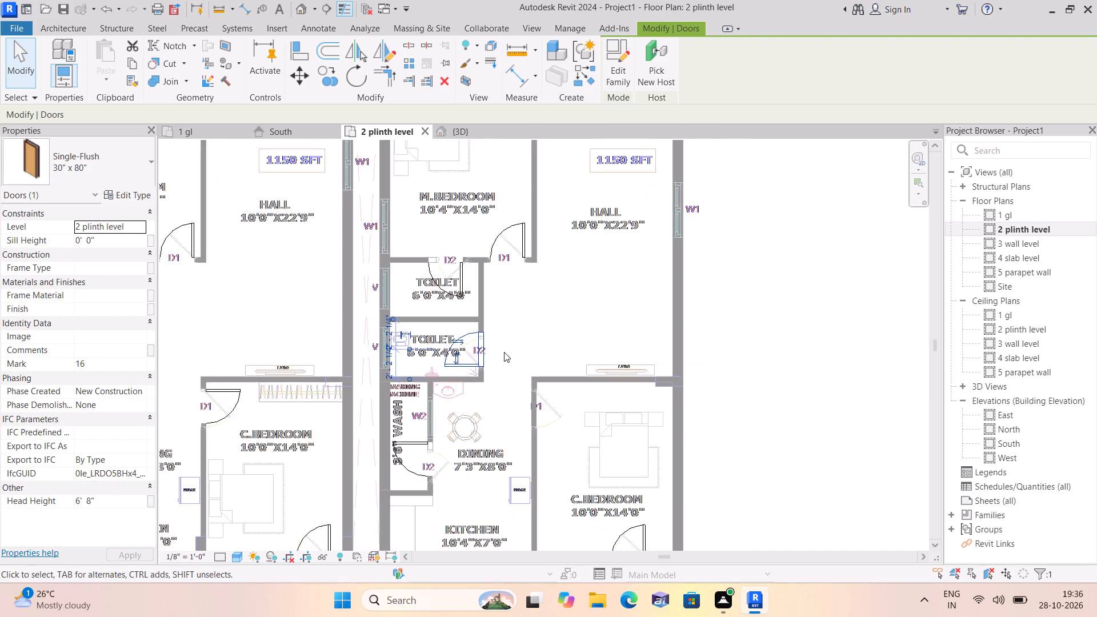
scroll(504, 352, "down", 2)
middle_click_drag(525, 347, 538, 318)
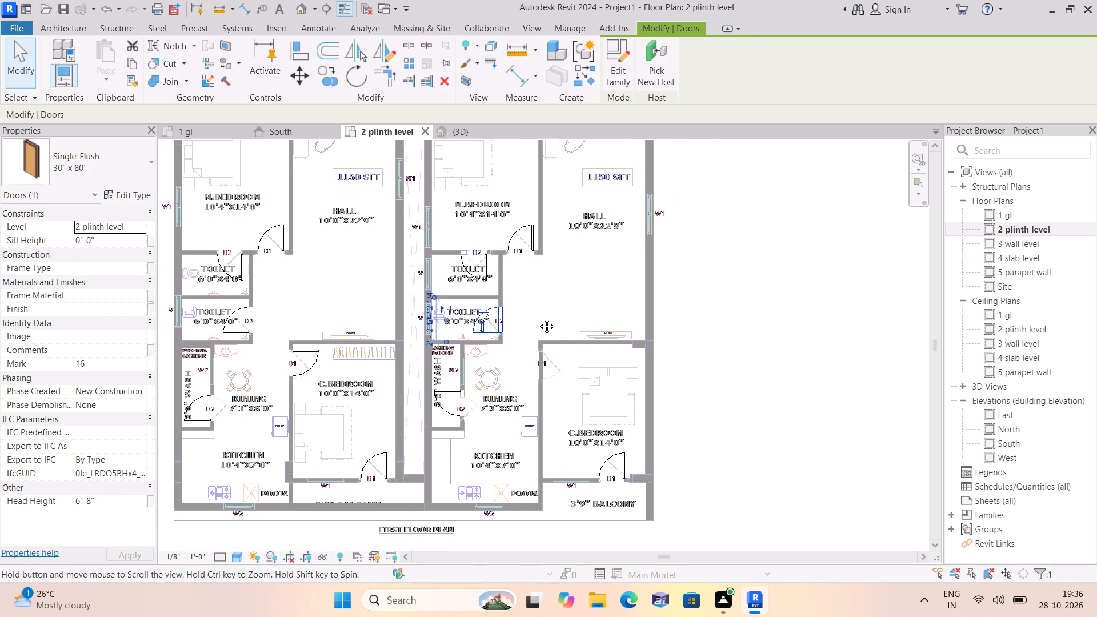
middle_click_drag(538, 318, 554, 297)
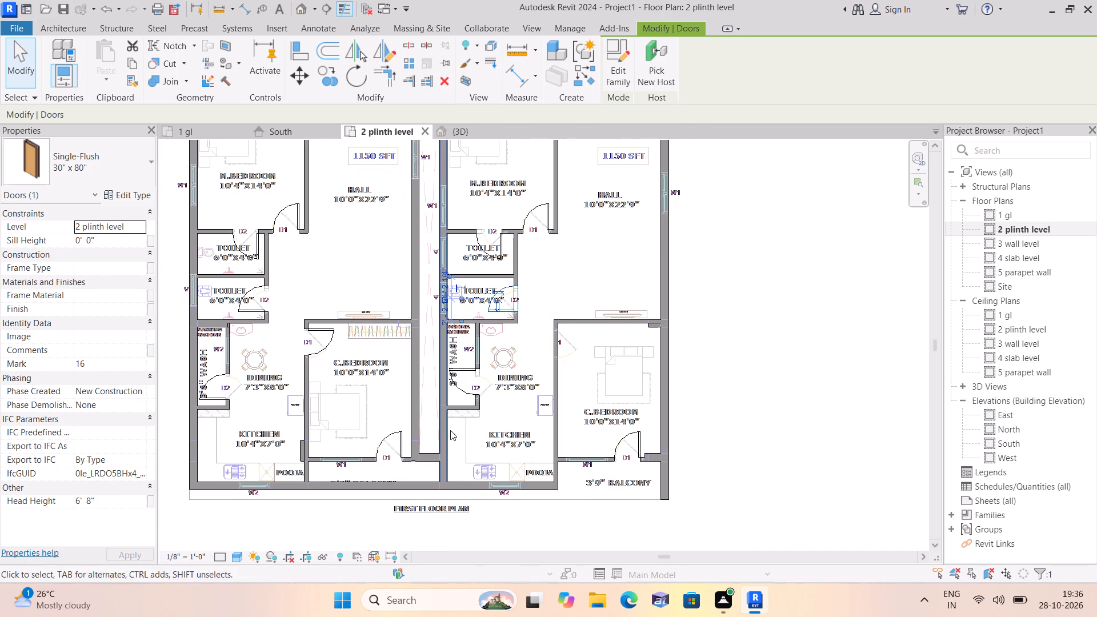
scroll(477, 368, "up", 1)
left_click(466, 368)
scroll(461, 380, "up", 2)
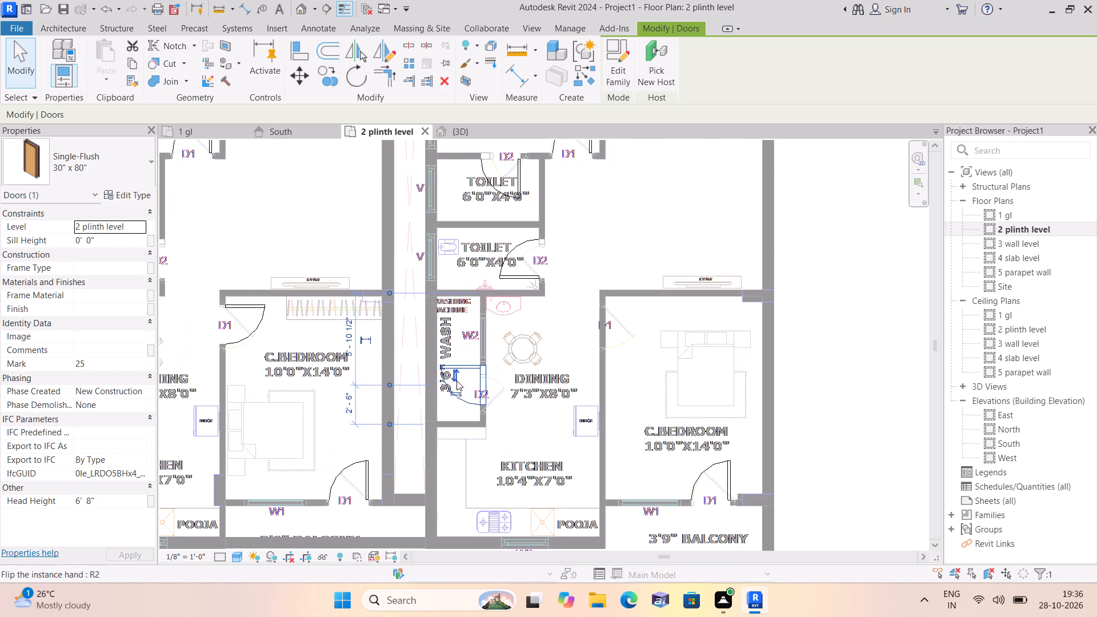
left_click(451, 378)
Place a Single-Flush 30" x 80" door at the D1 opening between Dining and C.Bedroom in the southeast flat.
scroll(499, 413, "down", 2)
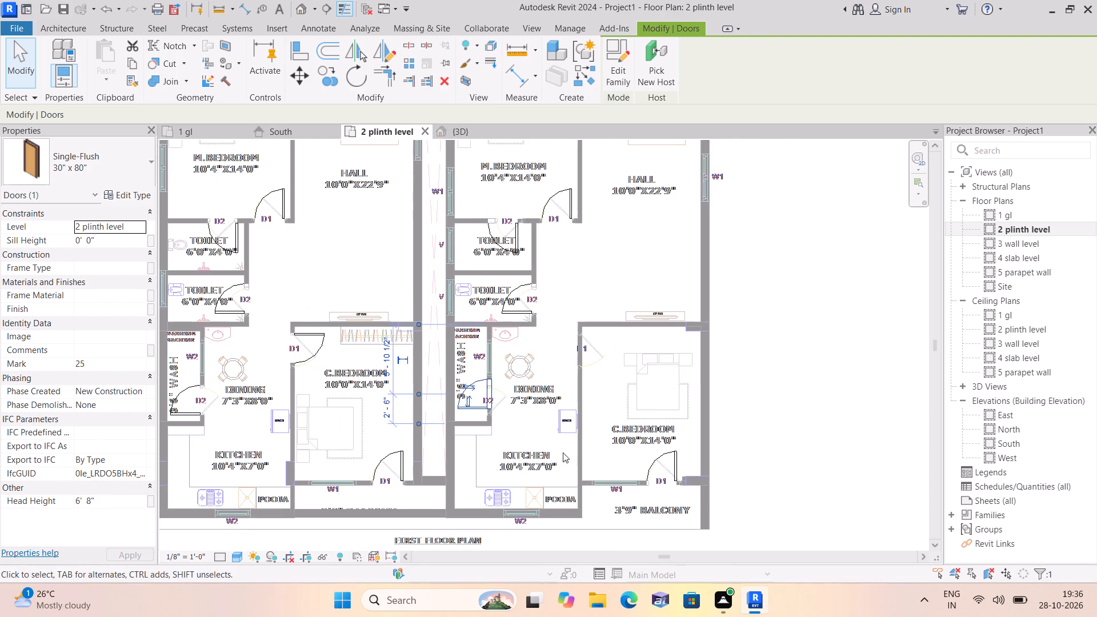
middle_click_drag(764, 391, 786, 382)
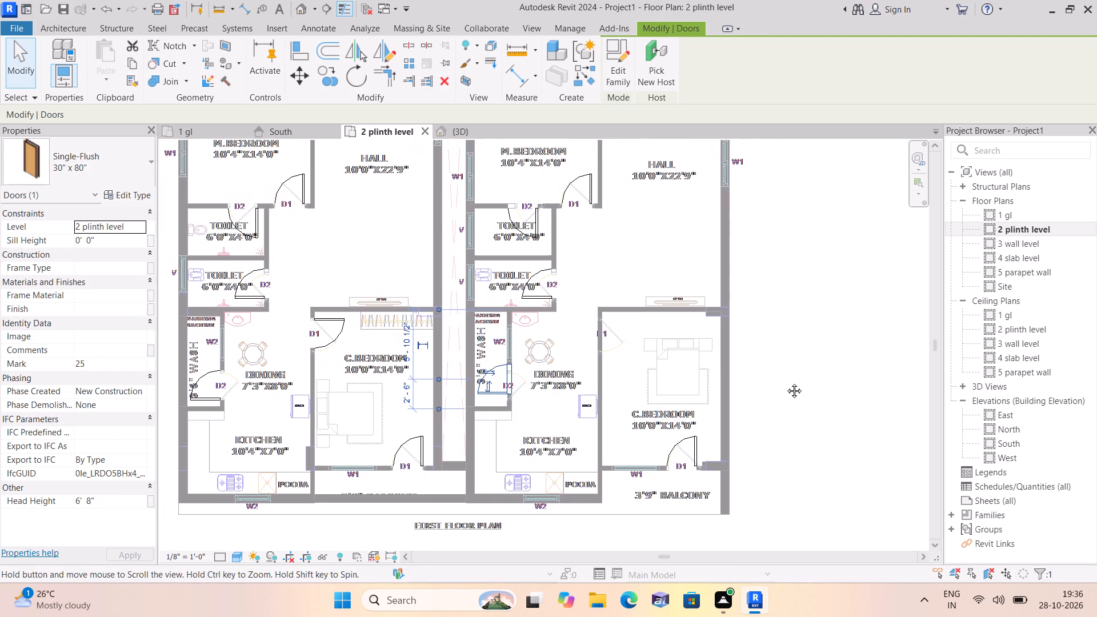
middle_click_drag(786, 382, 786, 382)
left_click(51, 30)
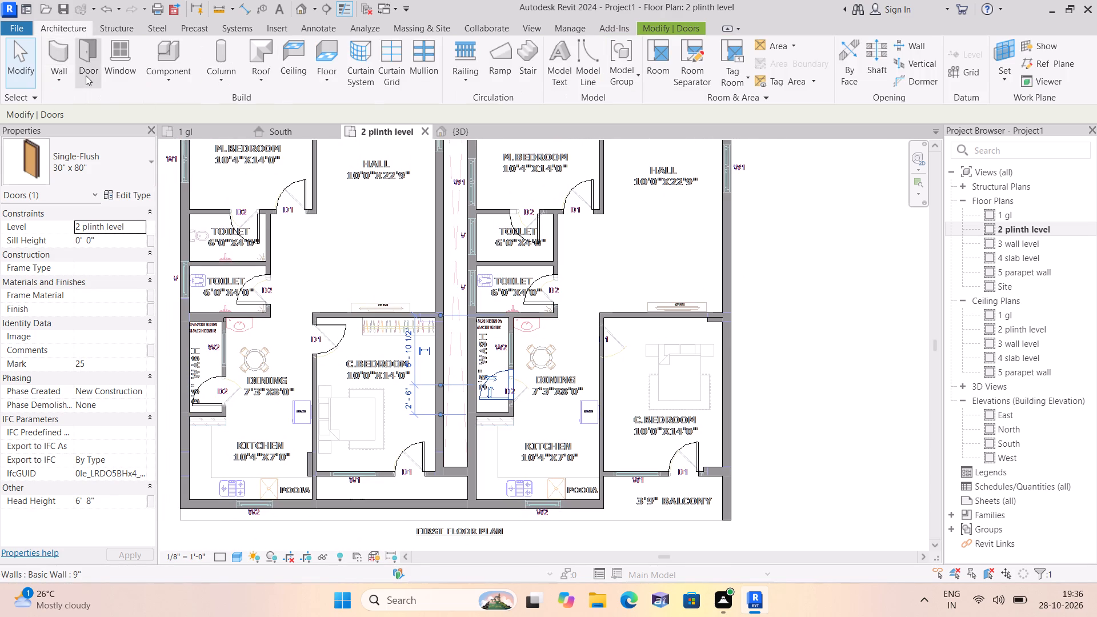
left_click(86, 75)
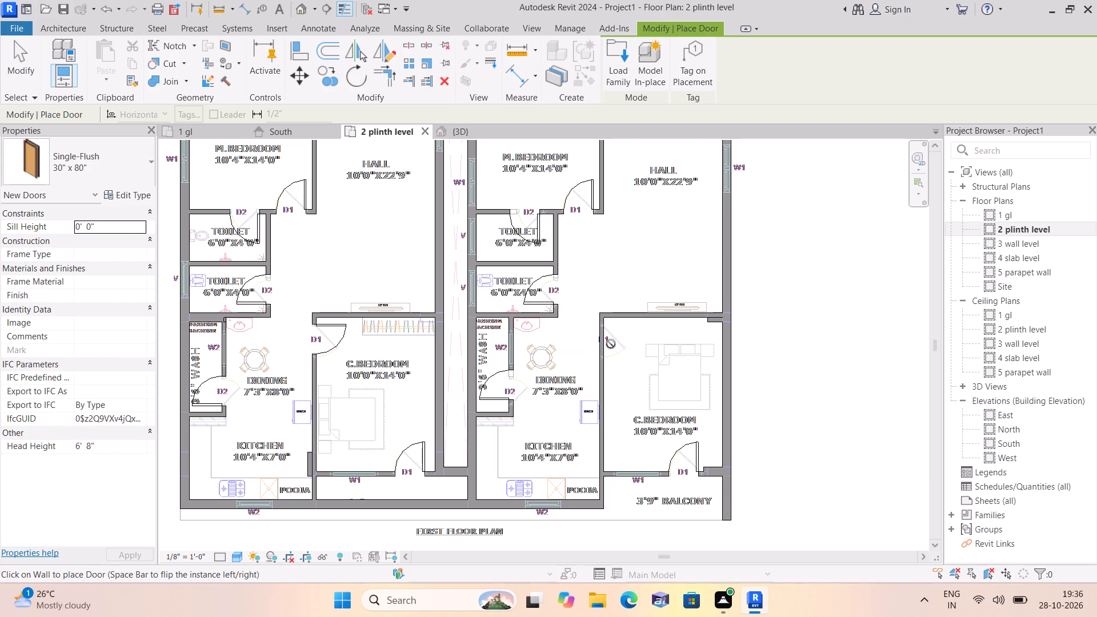
left_click(600, 341)
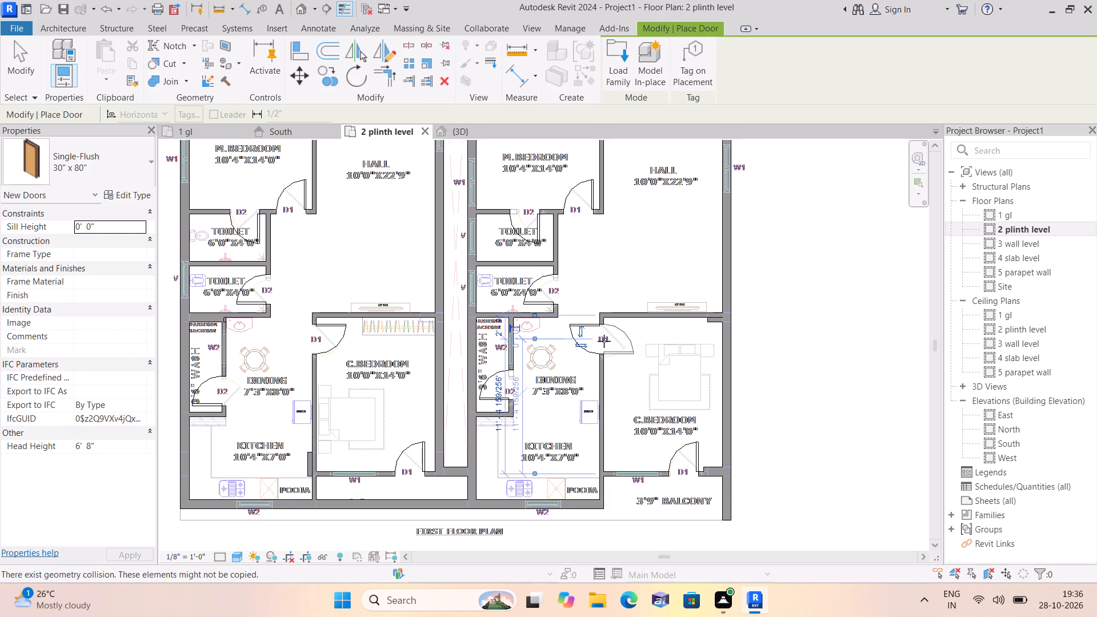
key("Escape")
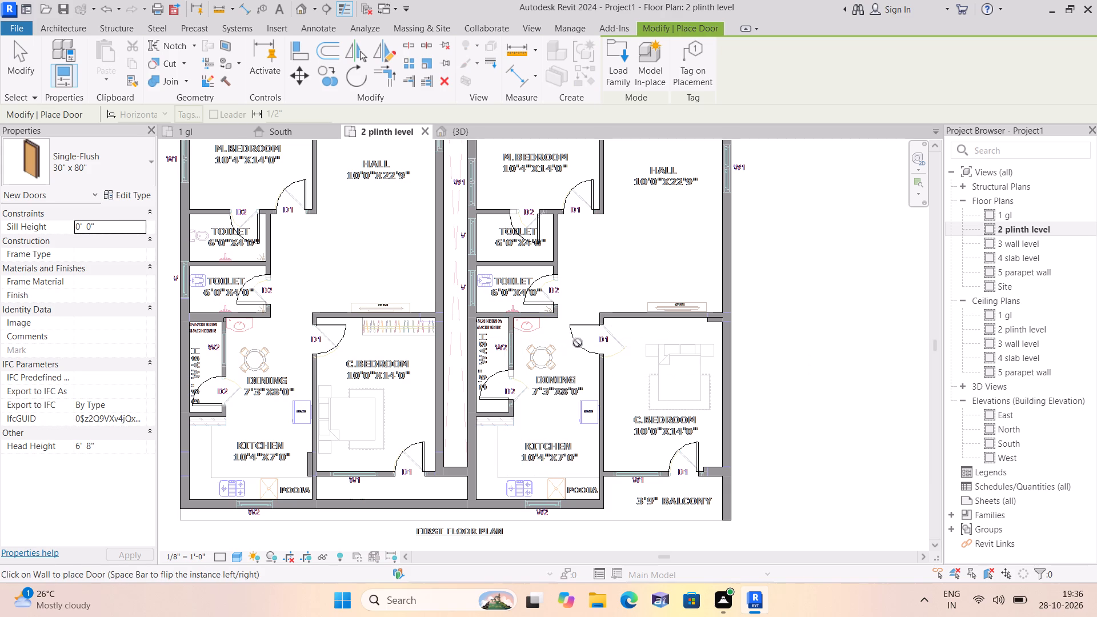
key("Escape")
Flip the facing of the southeast flat's D1 door between Dining and C.Bedroom so it swings into C.Bedroom.
left_click(579, 343)
scroll(579, 342, "up", 2)
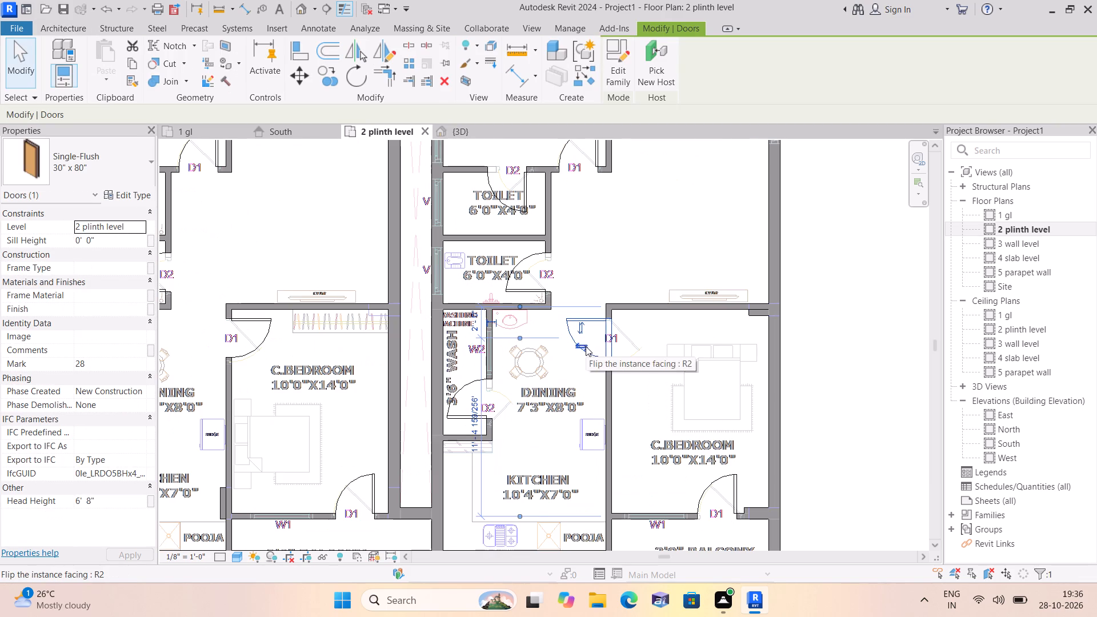
left_click(586, 346)
key("Escape")
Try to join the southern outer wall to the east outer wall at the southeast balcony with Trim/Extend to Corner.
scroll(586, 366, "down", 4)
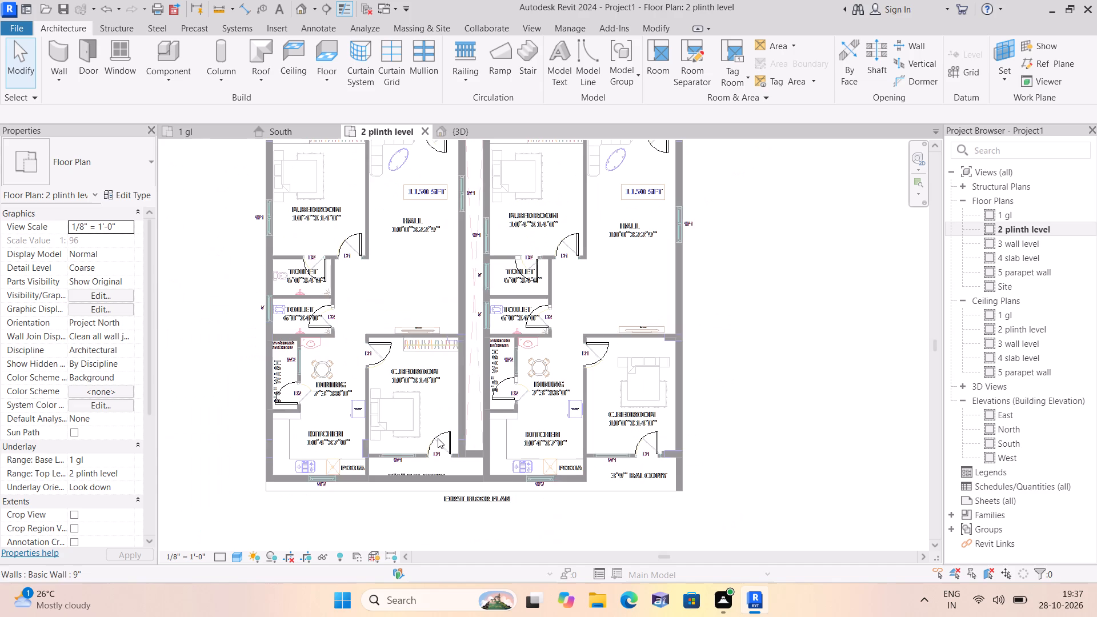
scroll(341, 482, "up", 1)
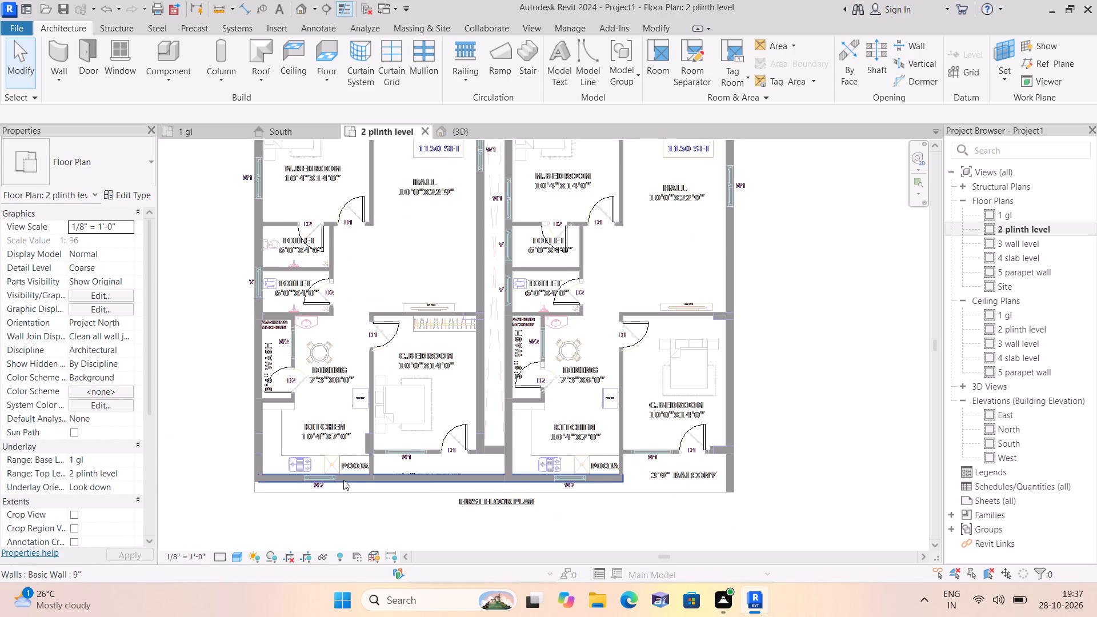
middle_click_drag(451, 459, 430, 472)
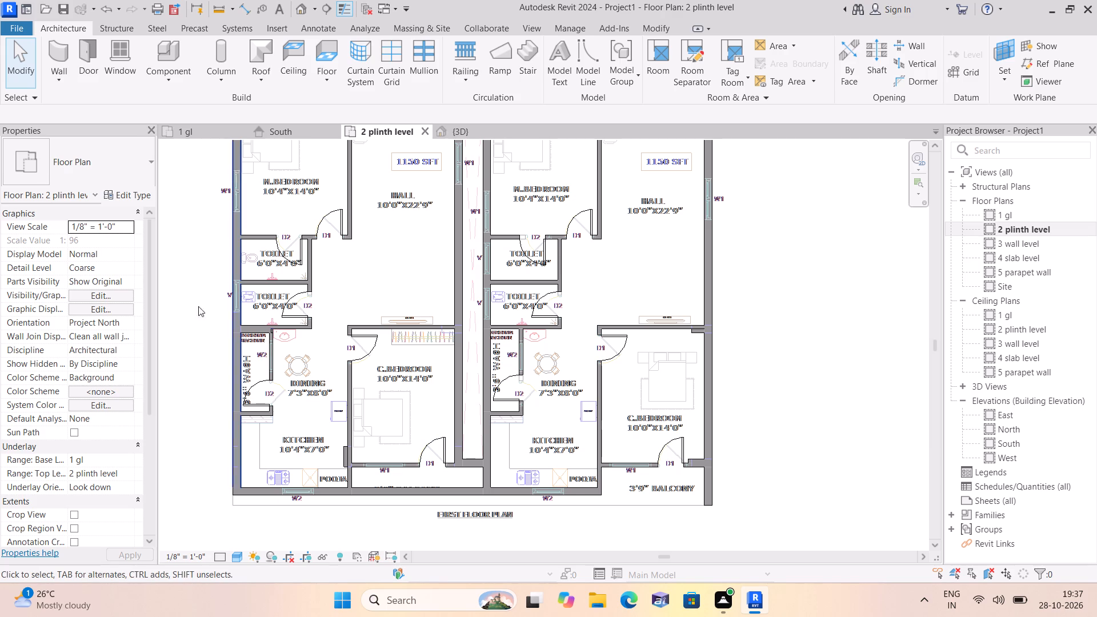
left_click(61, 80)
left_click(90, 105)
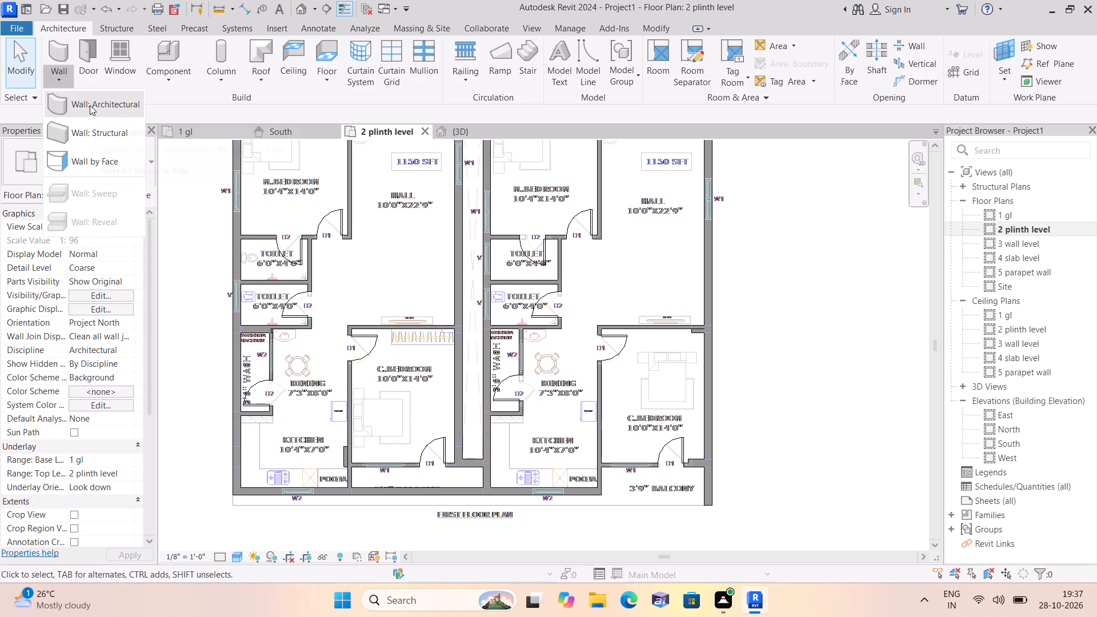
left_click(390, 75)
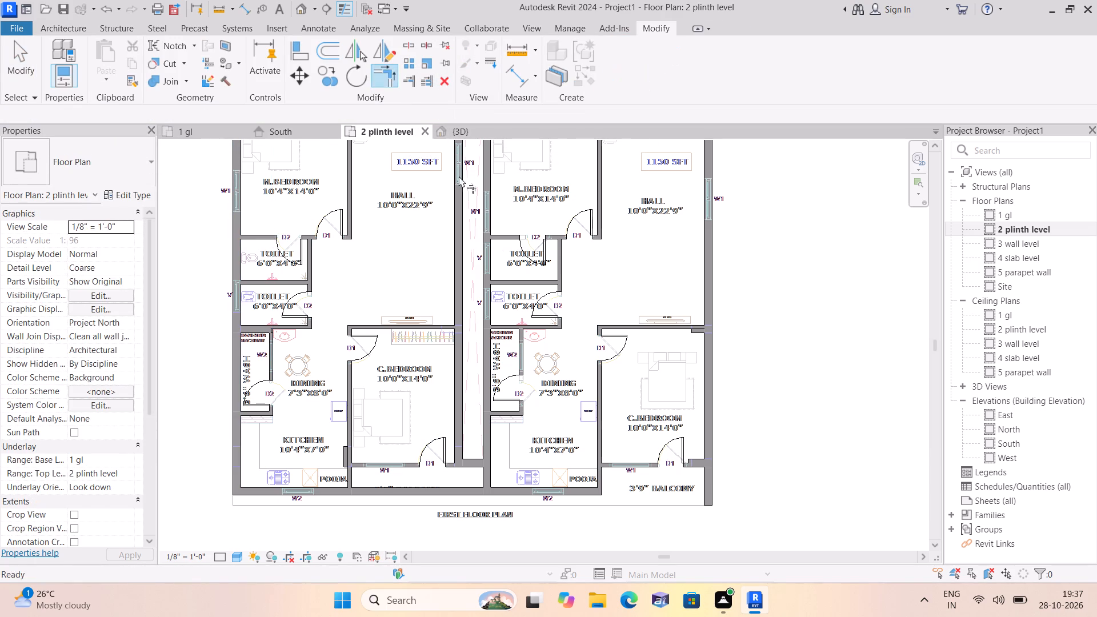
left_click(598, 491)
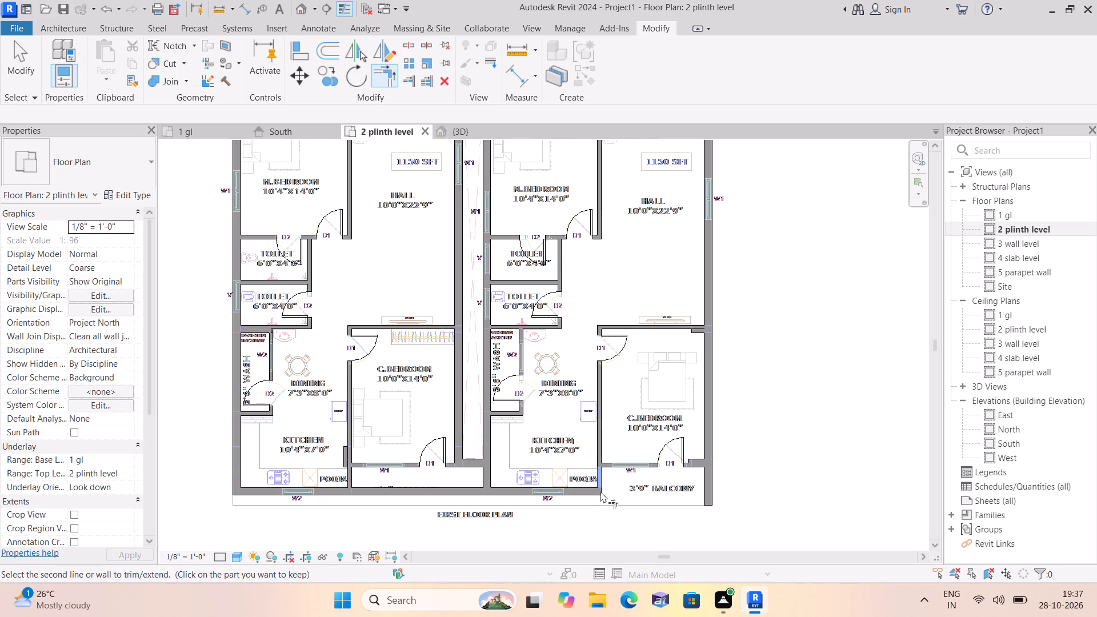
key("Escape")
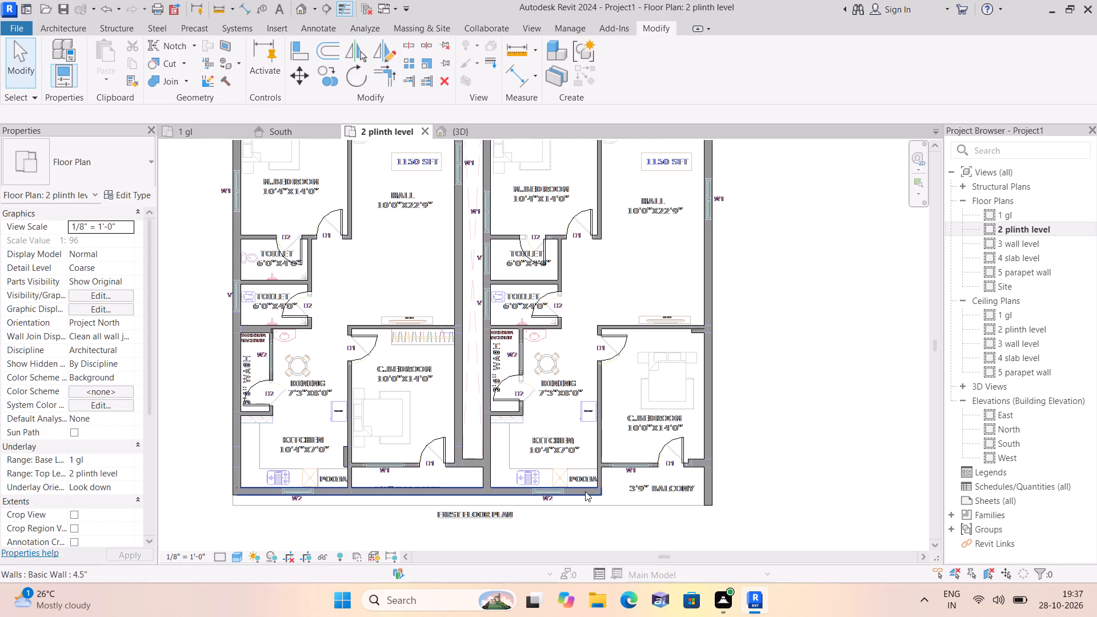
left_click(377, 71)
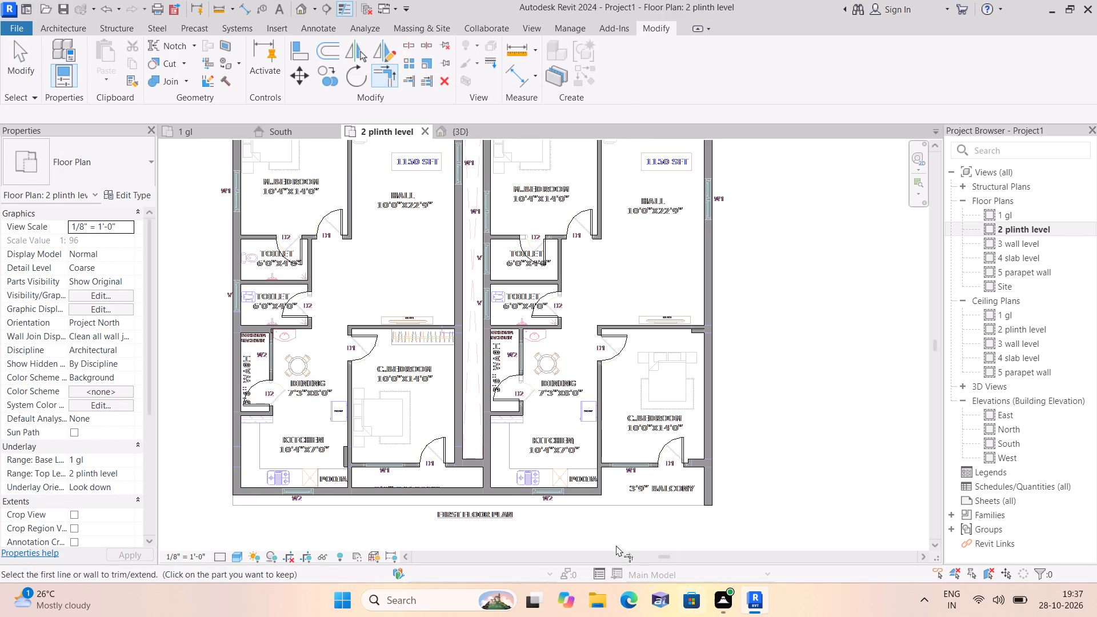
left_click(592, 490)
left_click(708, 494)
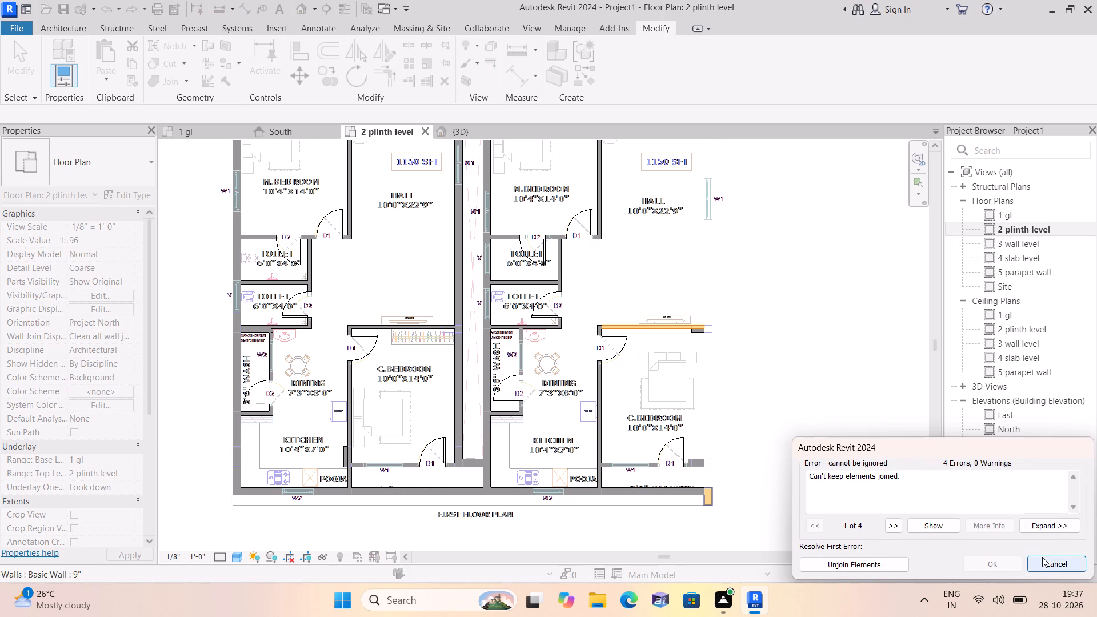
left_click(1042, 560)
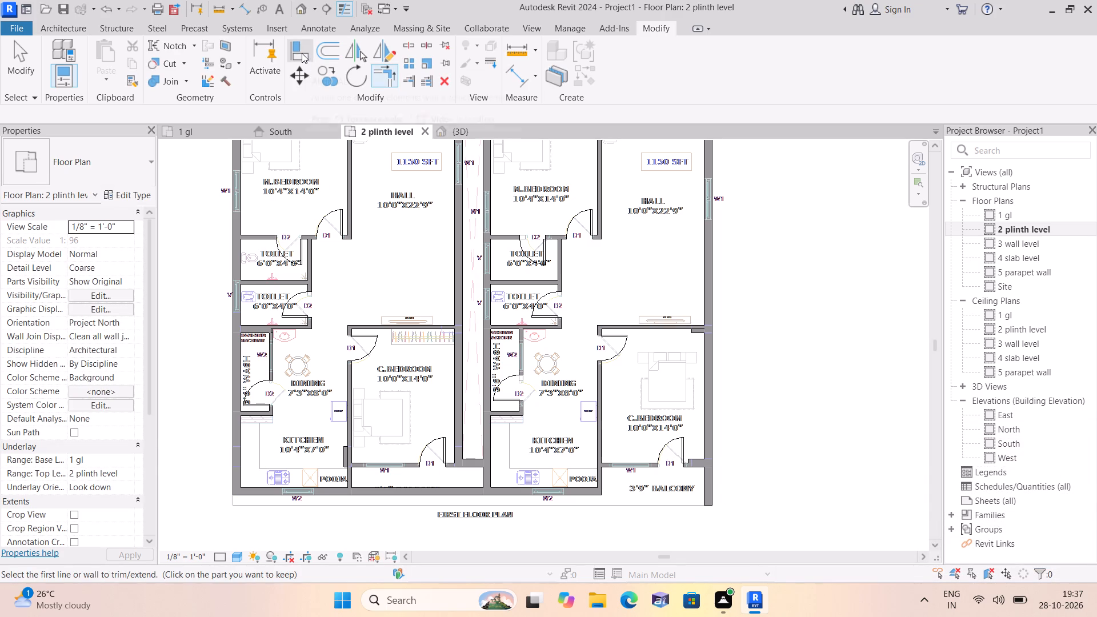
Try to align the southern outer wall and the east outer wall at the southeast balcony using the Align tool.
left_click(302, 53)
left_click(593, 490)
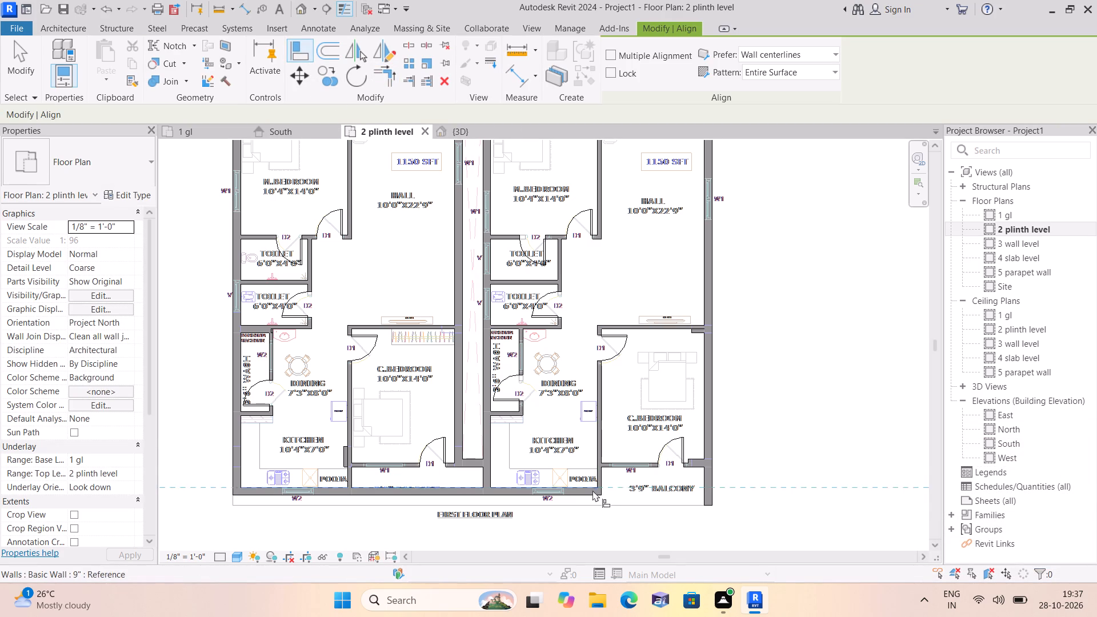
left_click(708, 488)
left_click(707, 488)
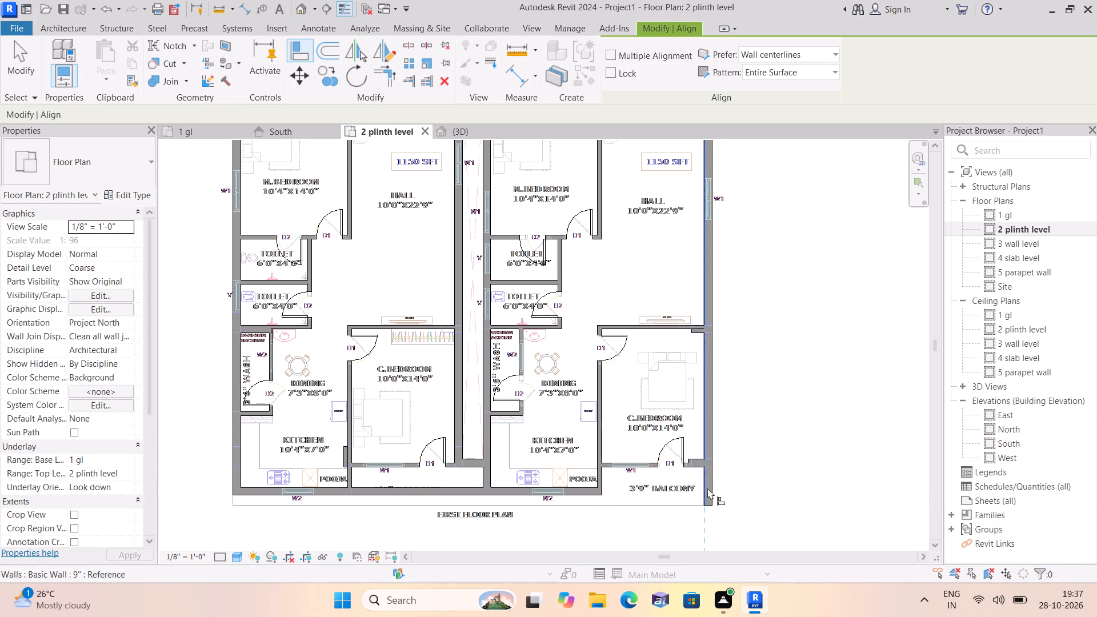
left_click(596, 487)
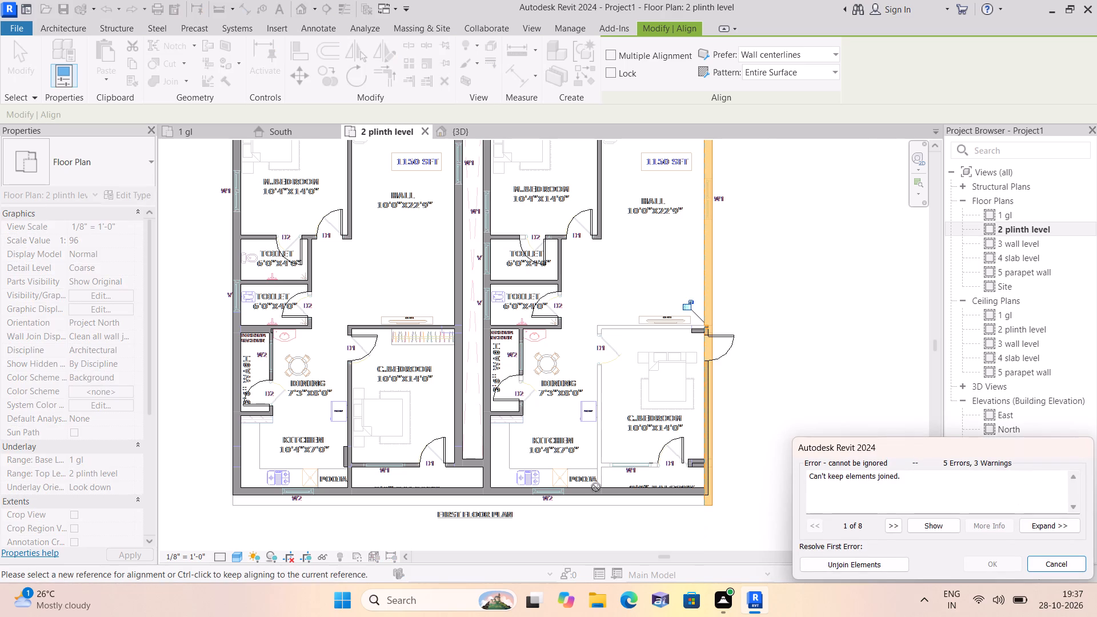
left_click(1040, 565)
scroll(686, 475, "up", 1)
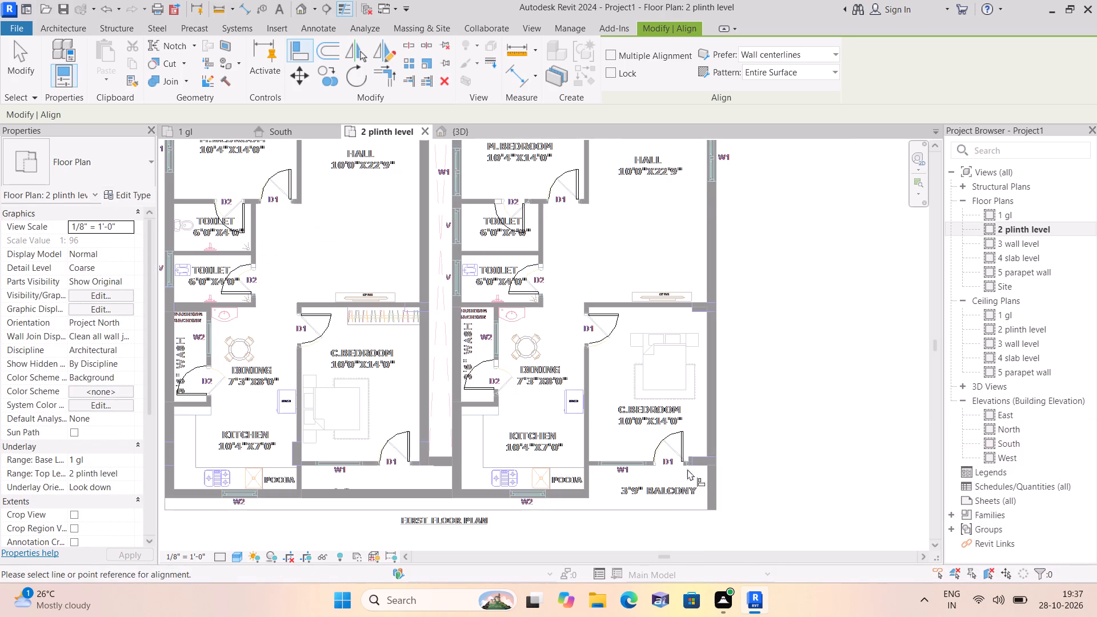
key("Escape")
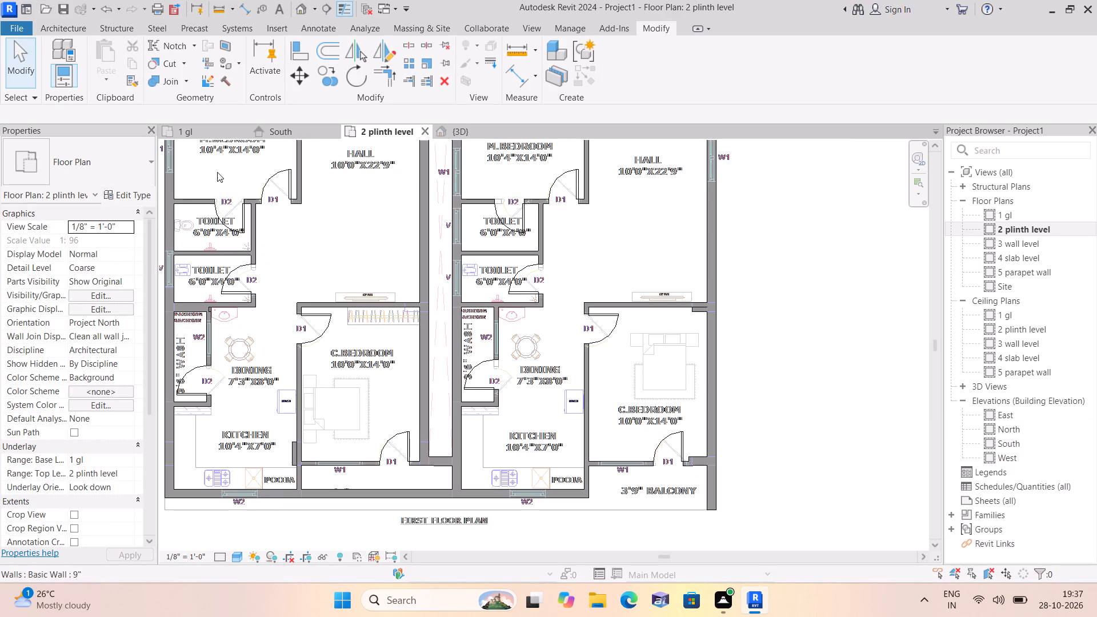
Review the walls and doors against the CAD plan, from the southeast balcony up to the northern flats.
left_click(75, 27)
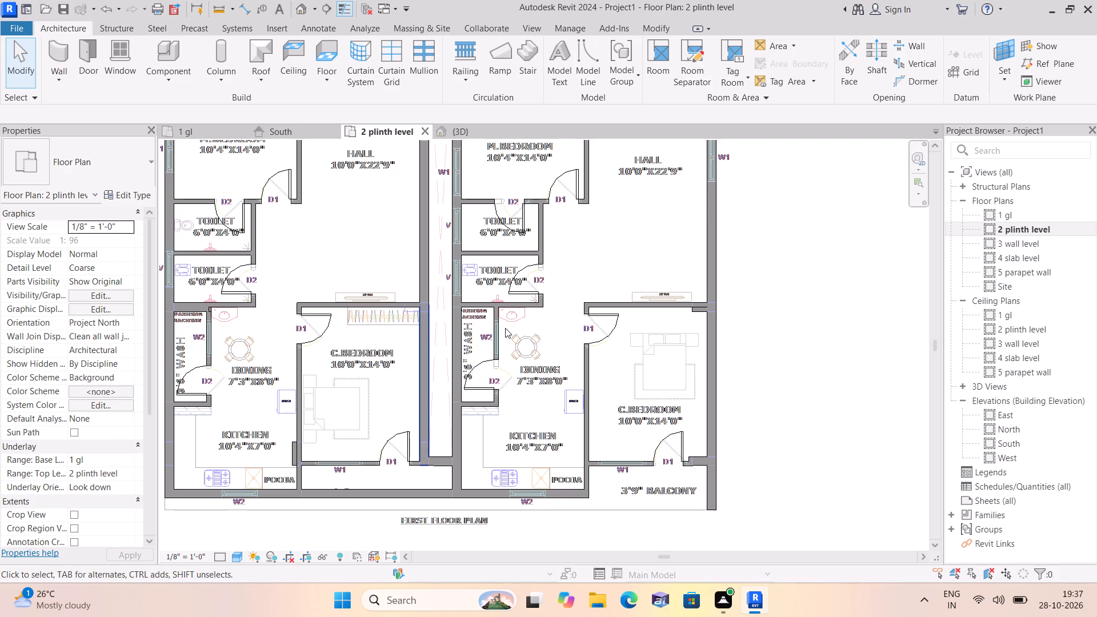
scroll(622, 407, "down", 2)
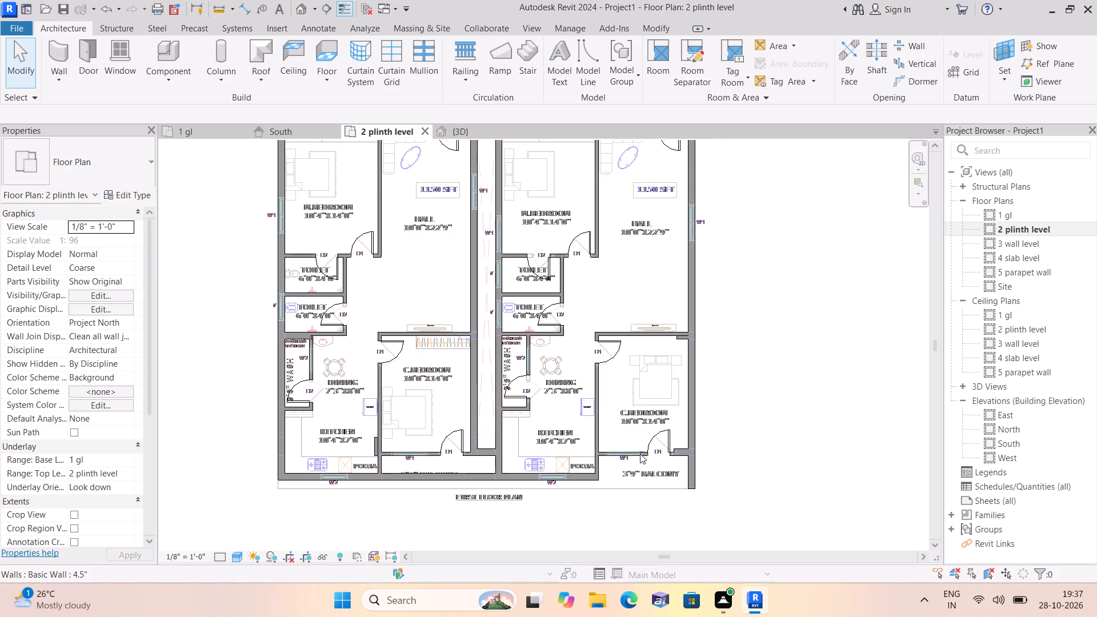
scroll(650, 477, "up", 2)
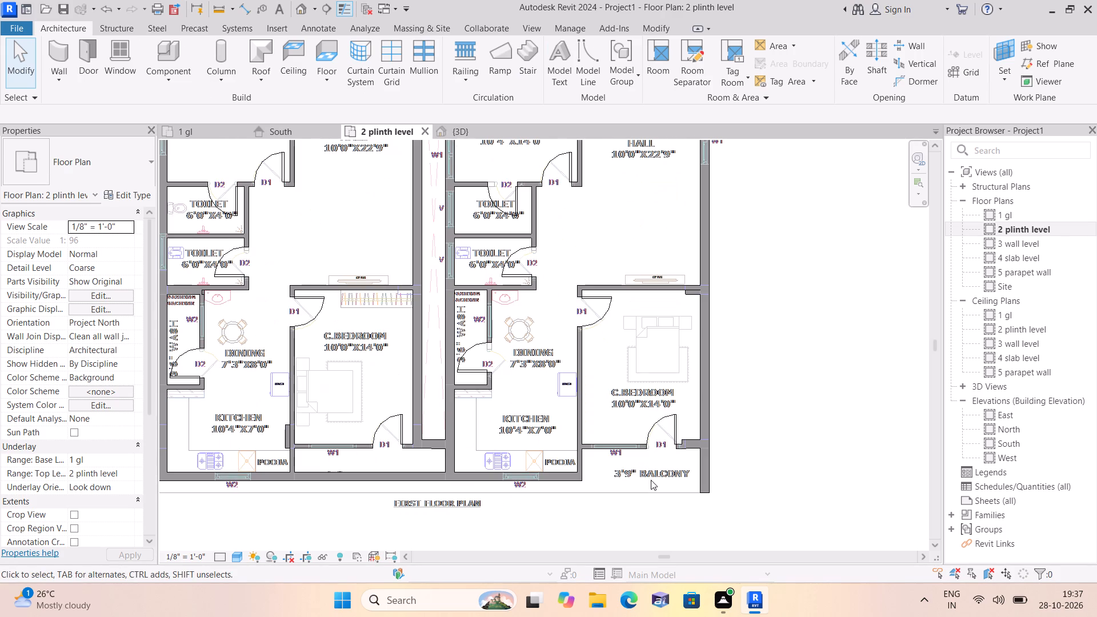
middle_click_drag(652, 479, 770, 496)
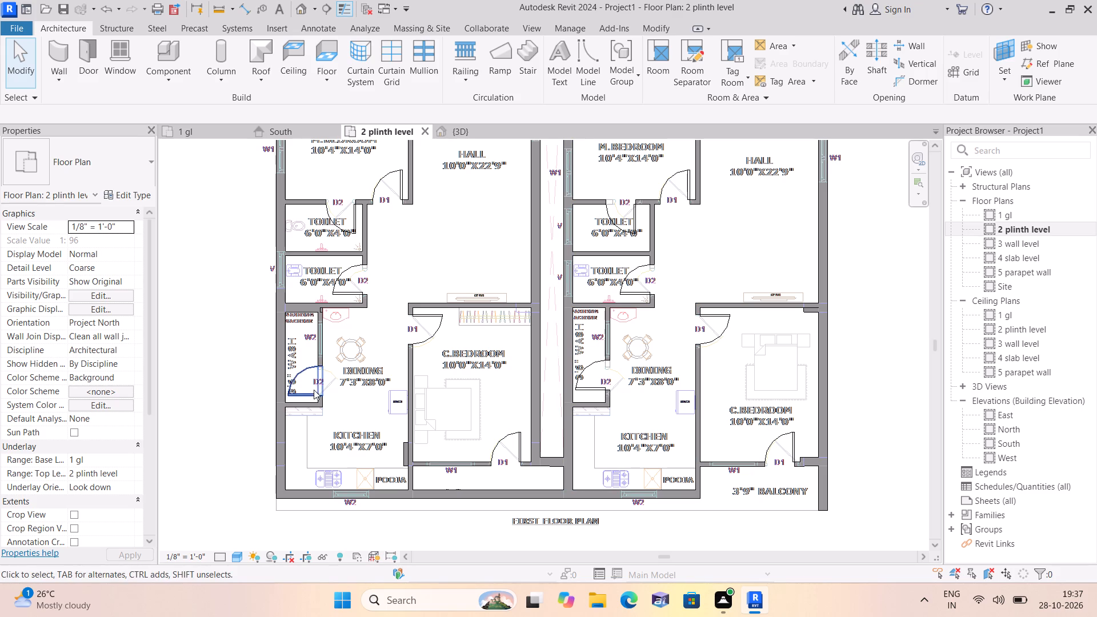
middle_click_drag(387, 253, 369, 278)
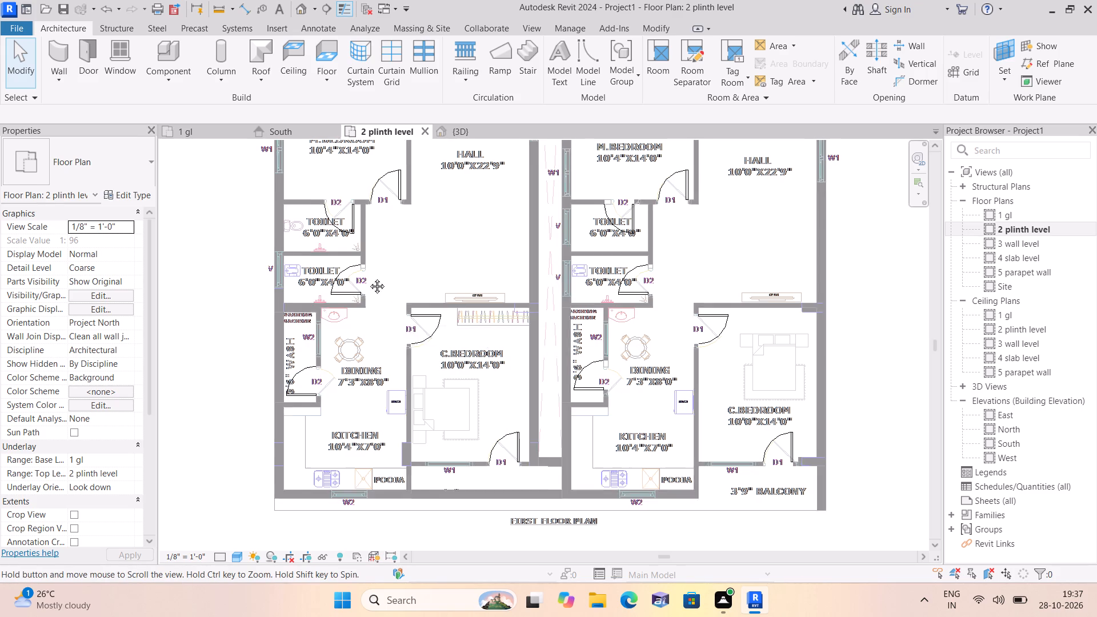
middle_click_drag(369, 278, 347, 399)
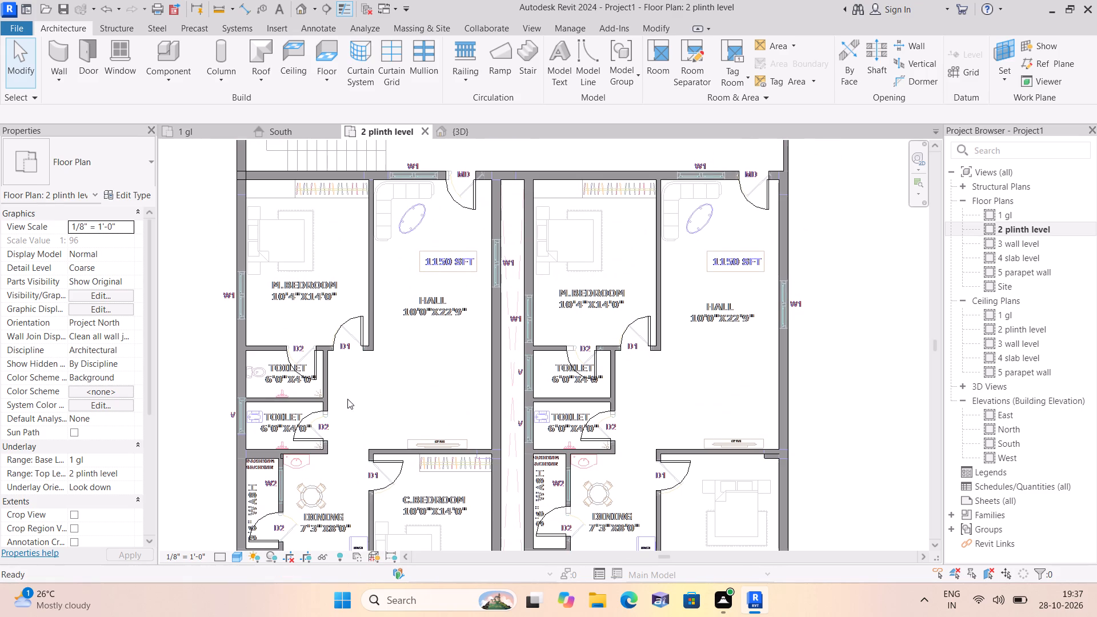
scroll(371, 373, "down", 2)
middle_click_drag(443, 241, 438, 241)
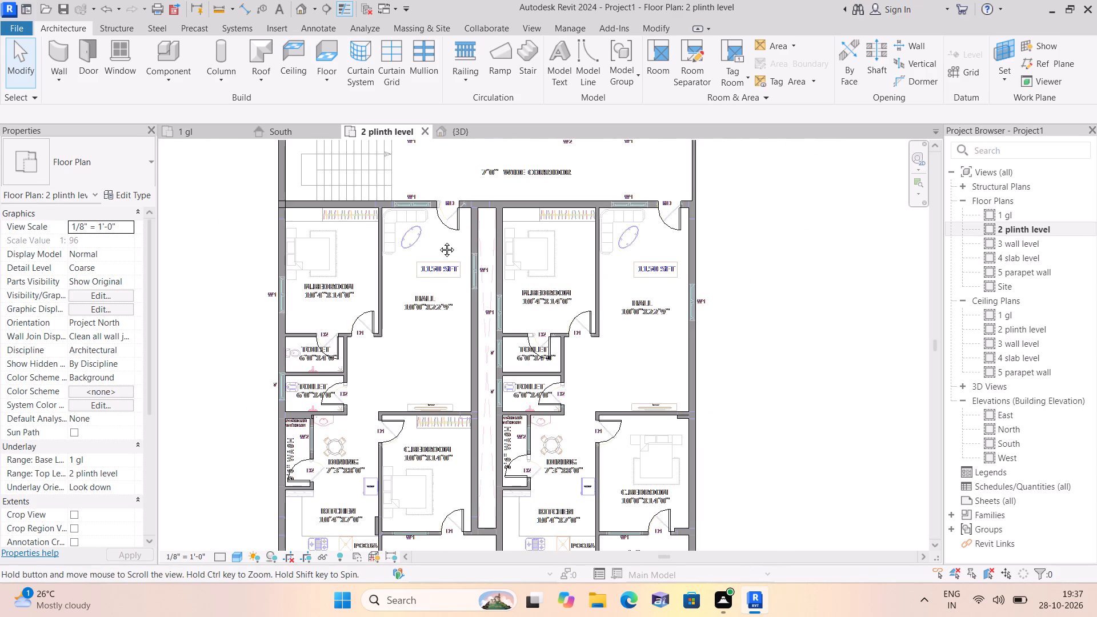
scroll(437, 241, "down", 1)
middle_click_drag(438, 241, 373, 340)
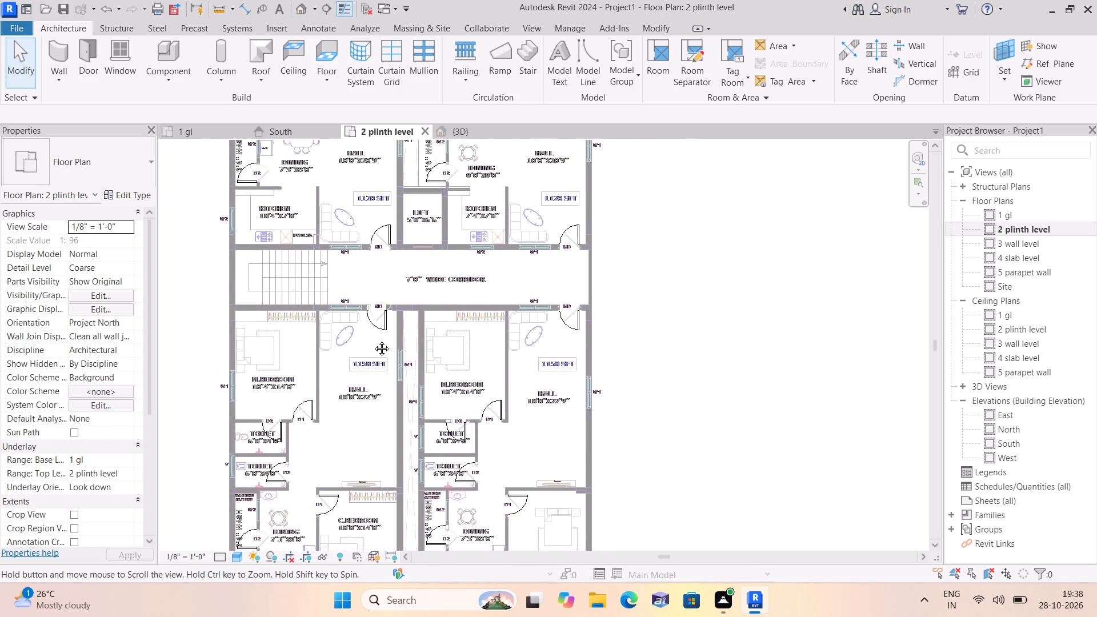
middle_click_drag(373, 340, 411, 412)
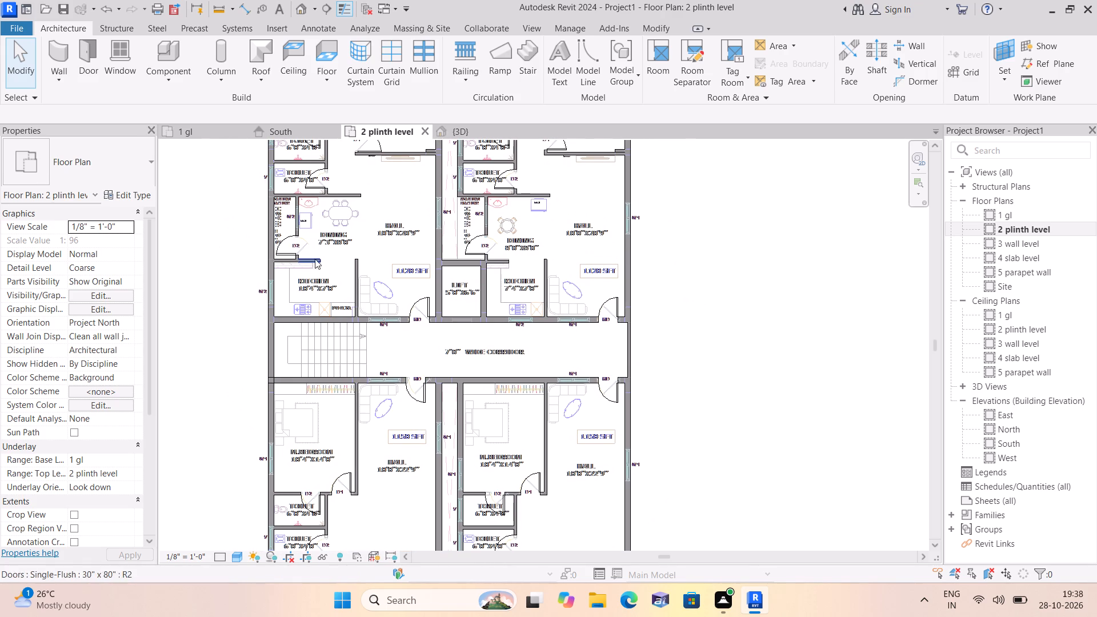
middle_click_drag(367, 255, 351, 292)
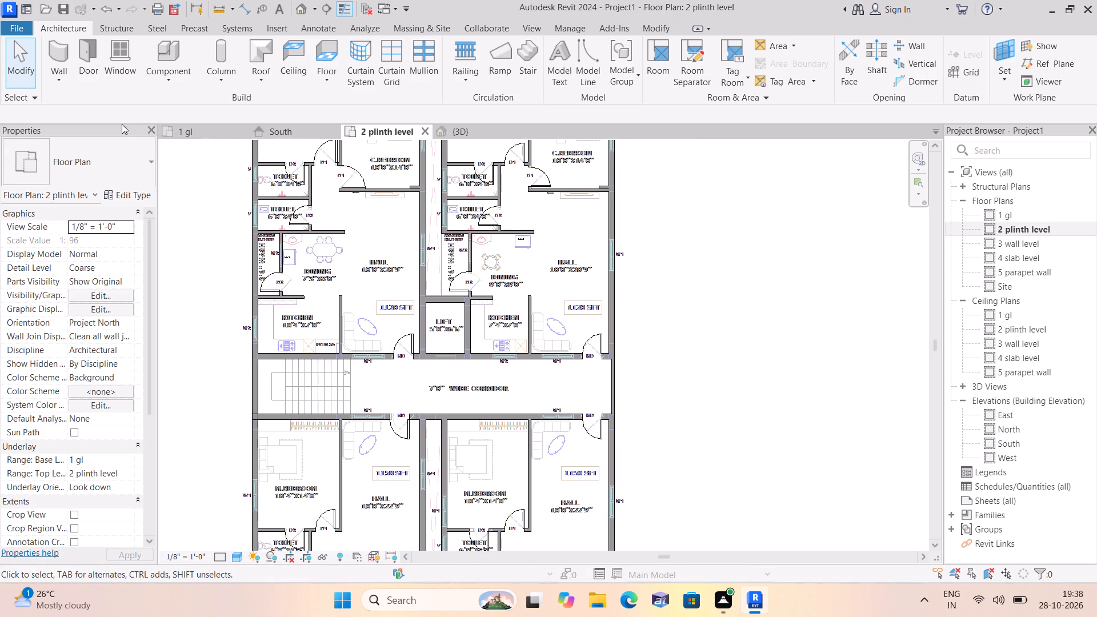
Place a Fixed 36" x 48" window at the W3 mark in the north wall of the northwest flat's M.Bedroom.
left_click(110, 68)
scroll(111, 70, "down", 1)
middle_click_drag(218, 196, 248, 307)
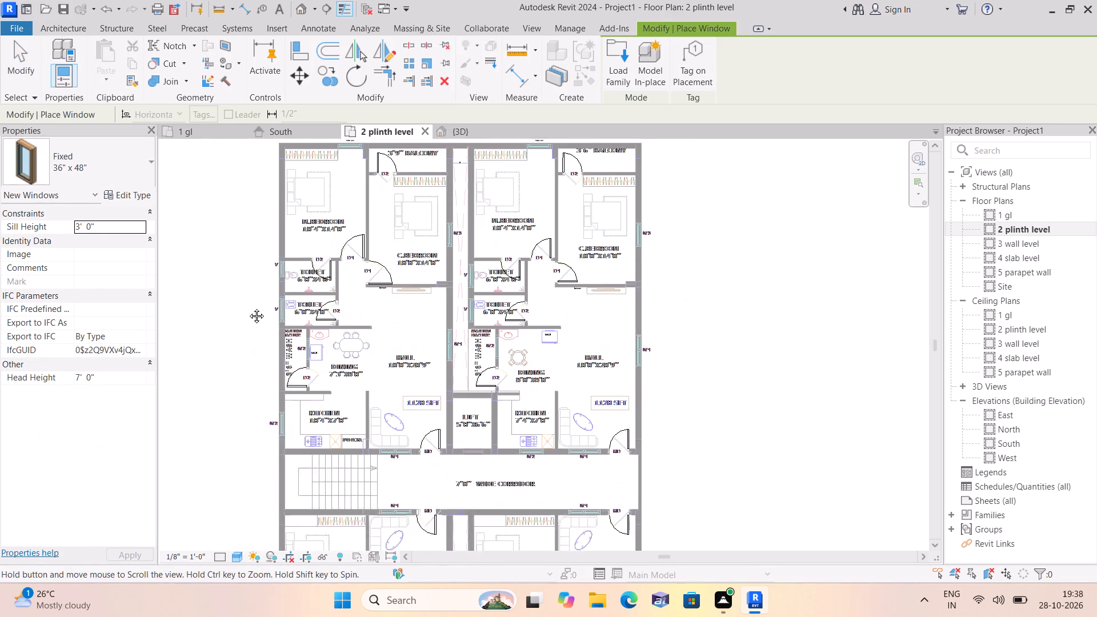
middle_click_drag(248, 307, 262, 348)
scroll(369, 195, "up", 3)
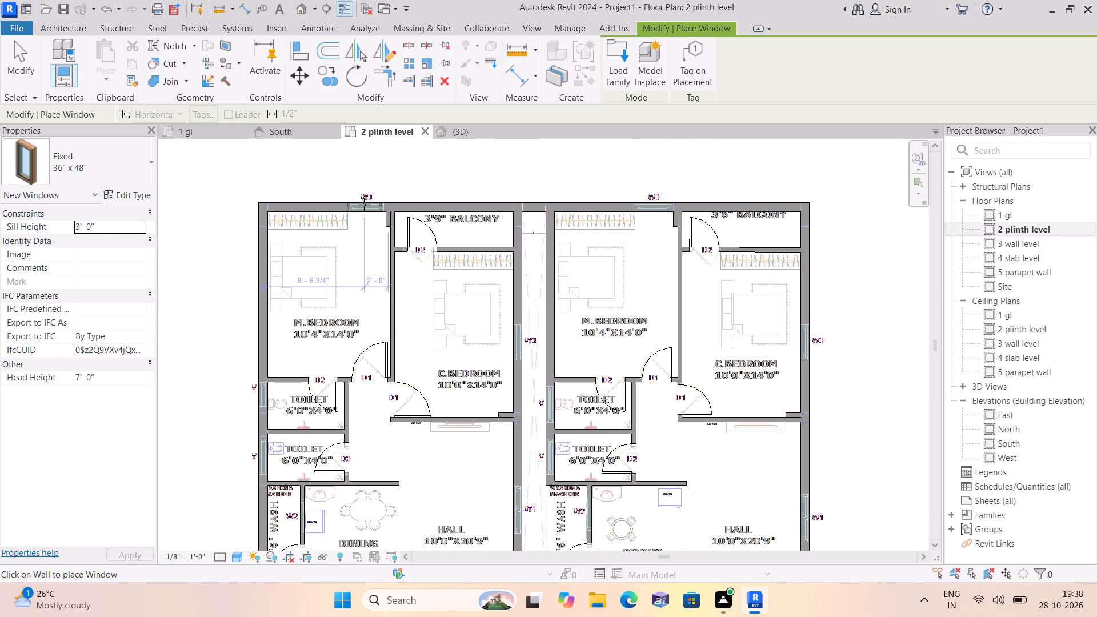
left_click(364, 205)
scroll(359, 207, "up", 2)
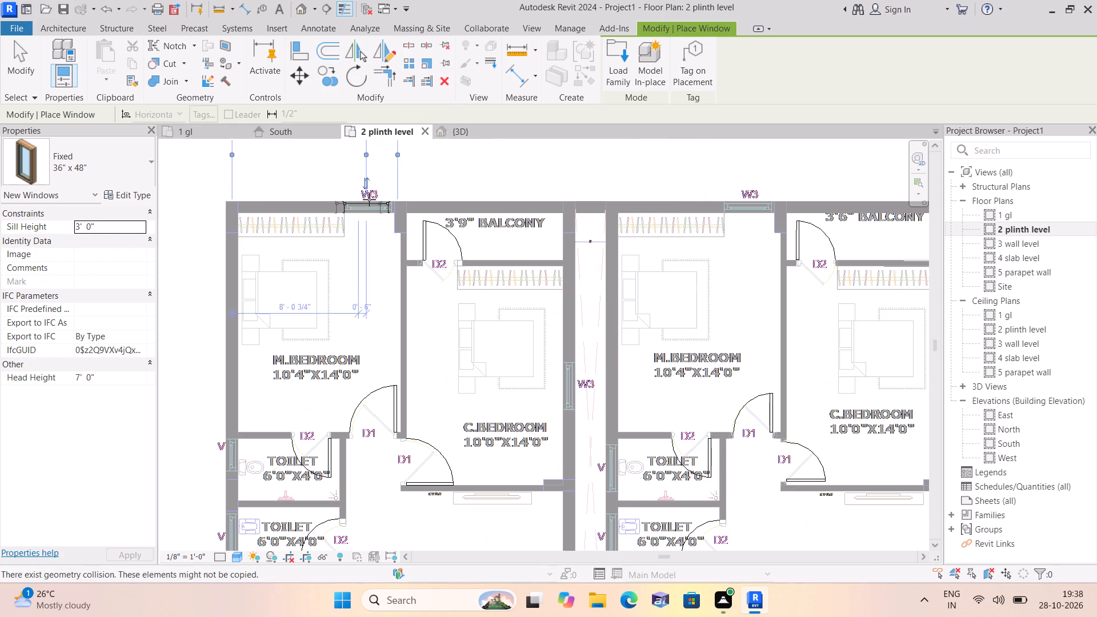
Place Fixed 36" x 48" windows at the northeast flat's W3 marks, in the M.Bedroom's north wall and the C.Bedroom's east wall.
left_click(749, 207)
middle_click_drag(746, 209, 681, 117)
scroll(724, 186, "down", 3)
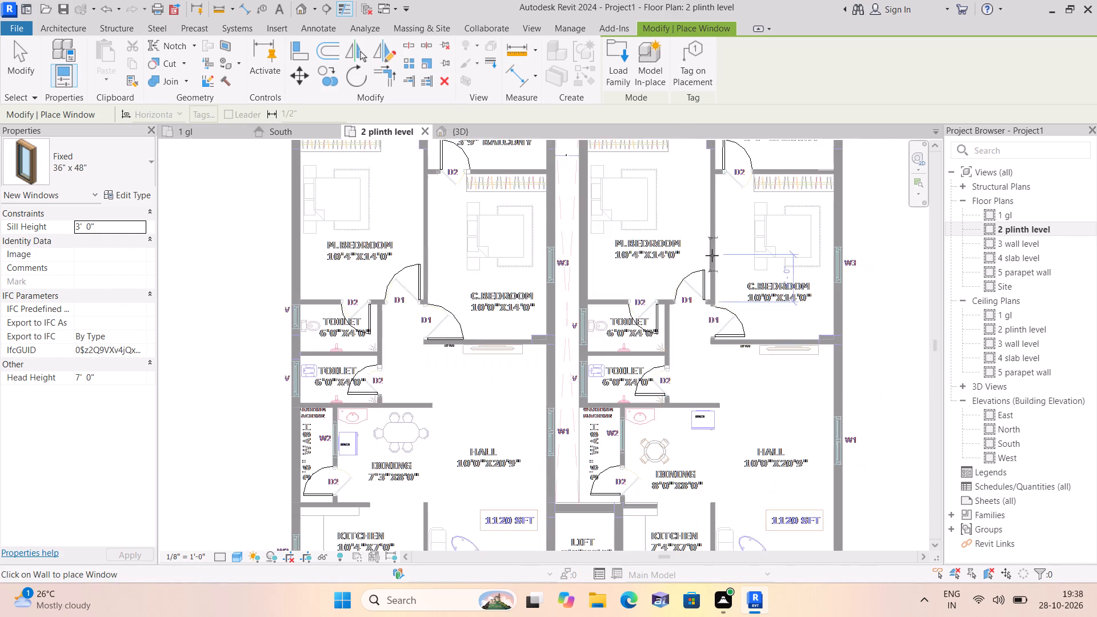
scroll(712, 255, "down", 1)
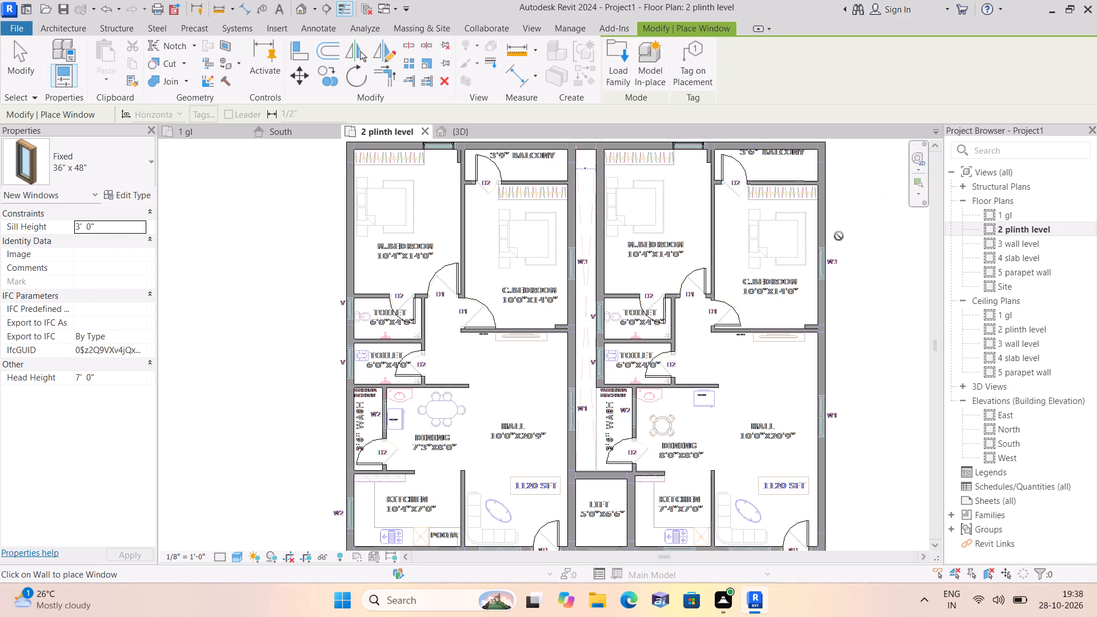
scroll(819, 261, "up", 2)
left_click(819, 261)
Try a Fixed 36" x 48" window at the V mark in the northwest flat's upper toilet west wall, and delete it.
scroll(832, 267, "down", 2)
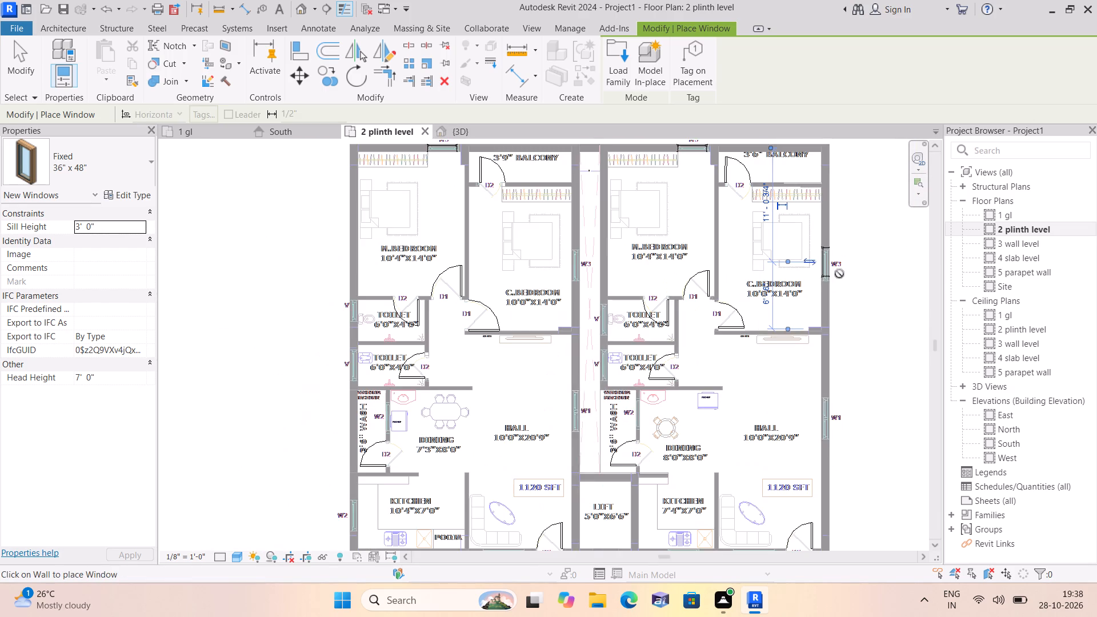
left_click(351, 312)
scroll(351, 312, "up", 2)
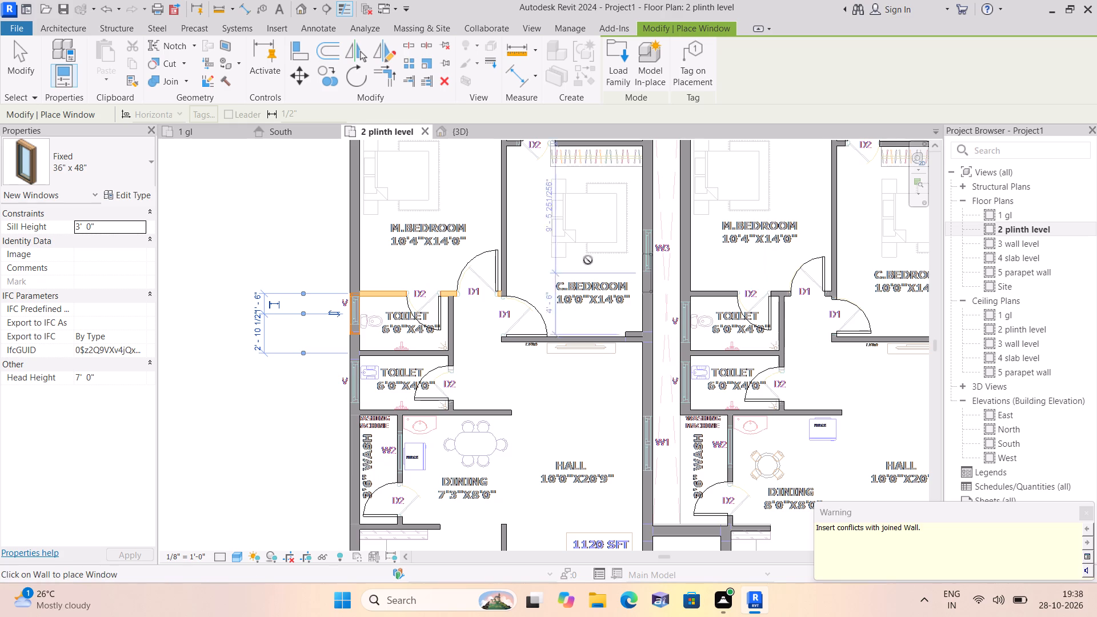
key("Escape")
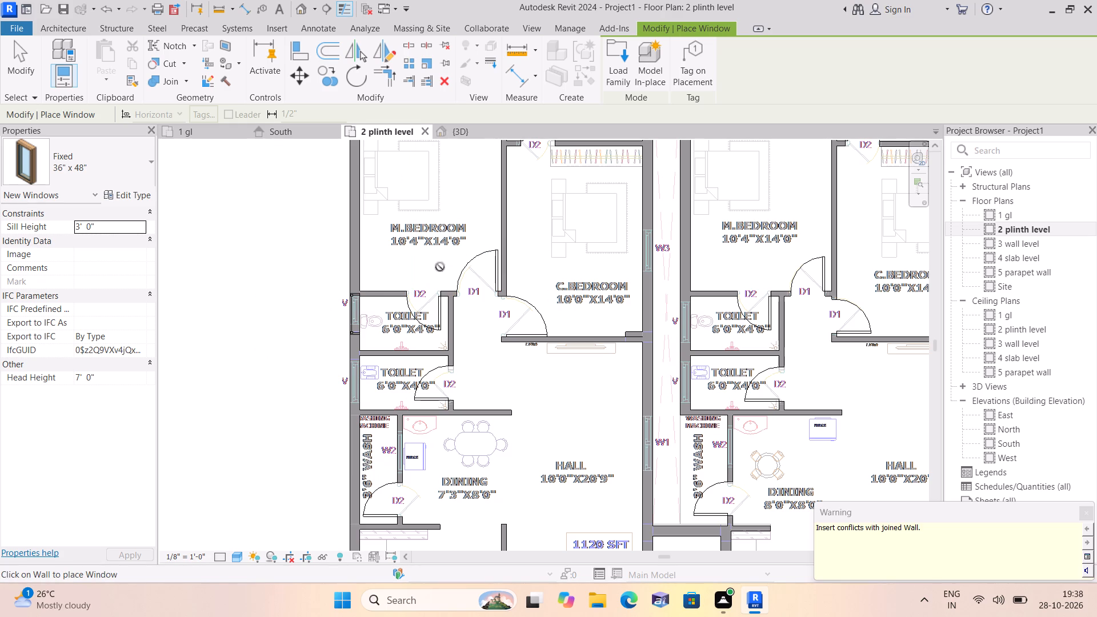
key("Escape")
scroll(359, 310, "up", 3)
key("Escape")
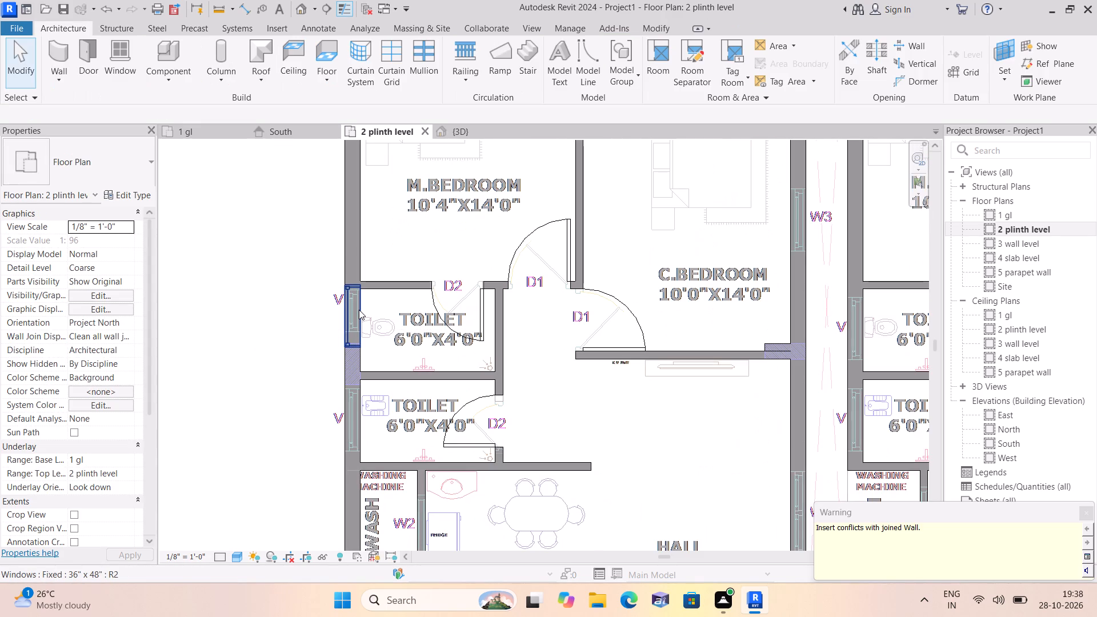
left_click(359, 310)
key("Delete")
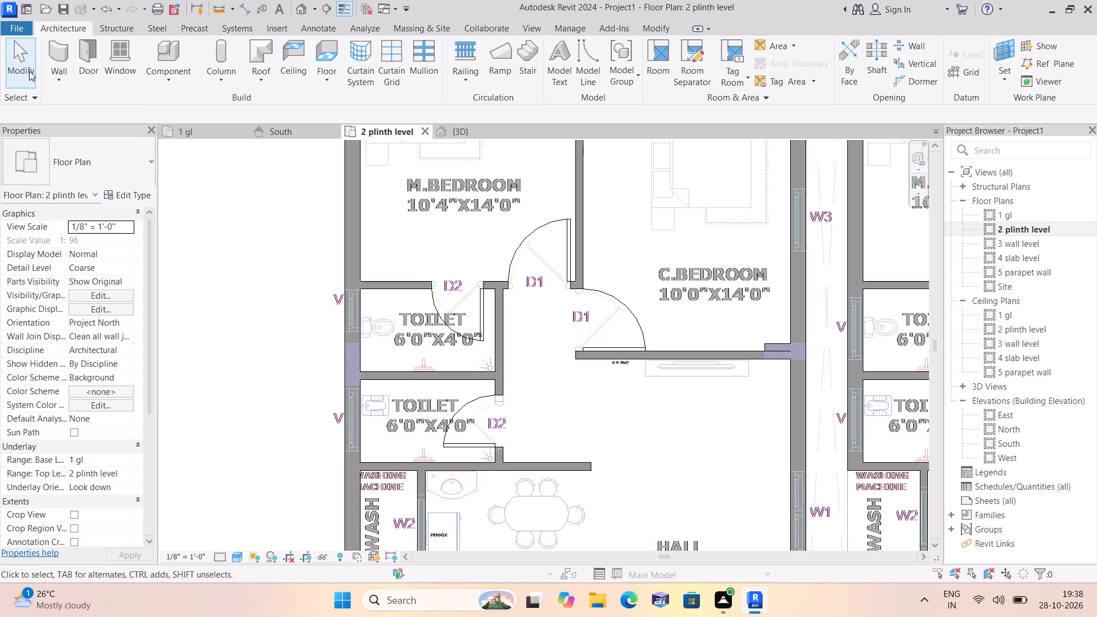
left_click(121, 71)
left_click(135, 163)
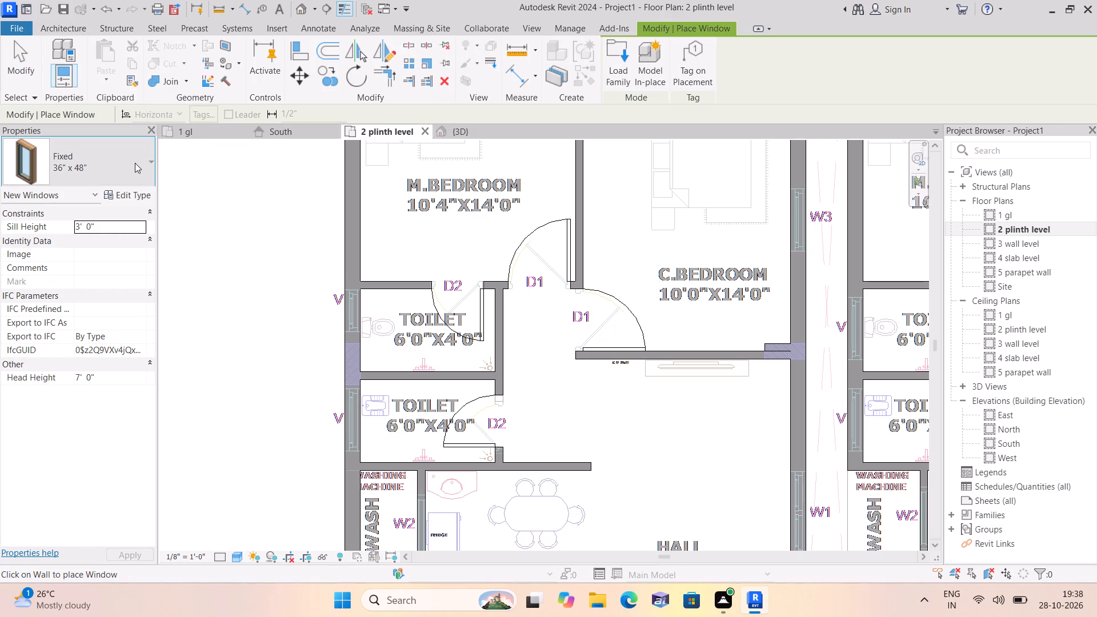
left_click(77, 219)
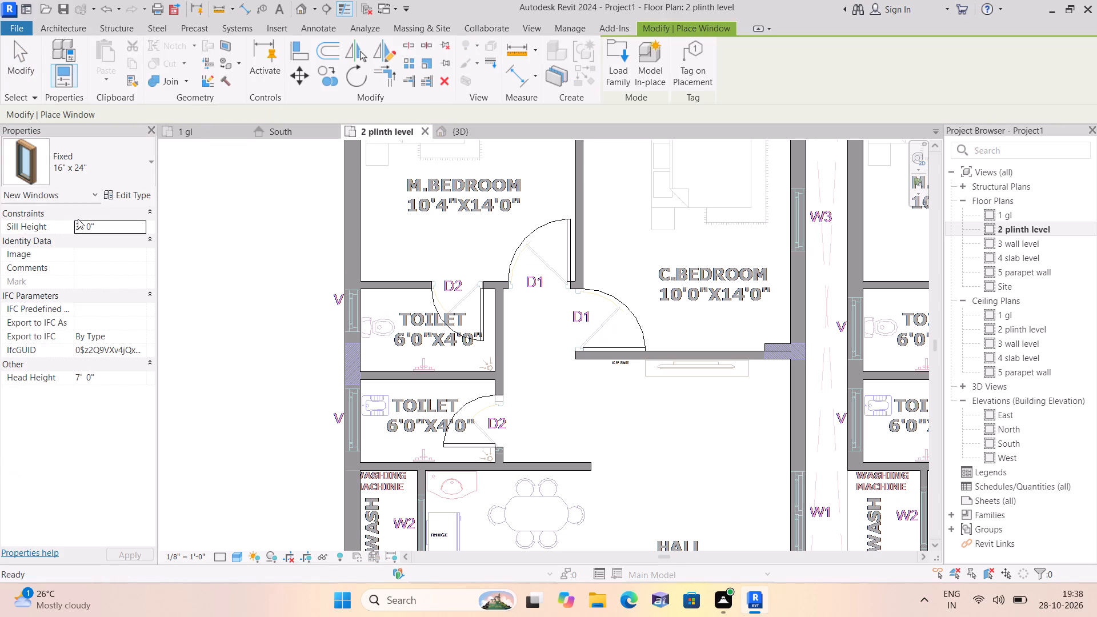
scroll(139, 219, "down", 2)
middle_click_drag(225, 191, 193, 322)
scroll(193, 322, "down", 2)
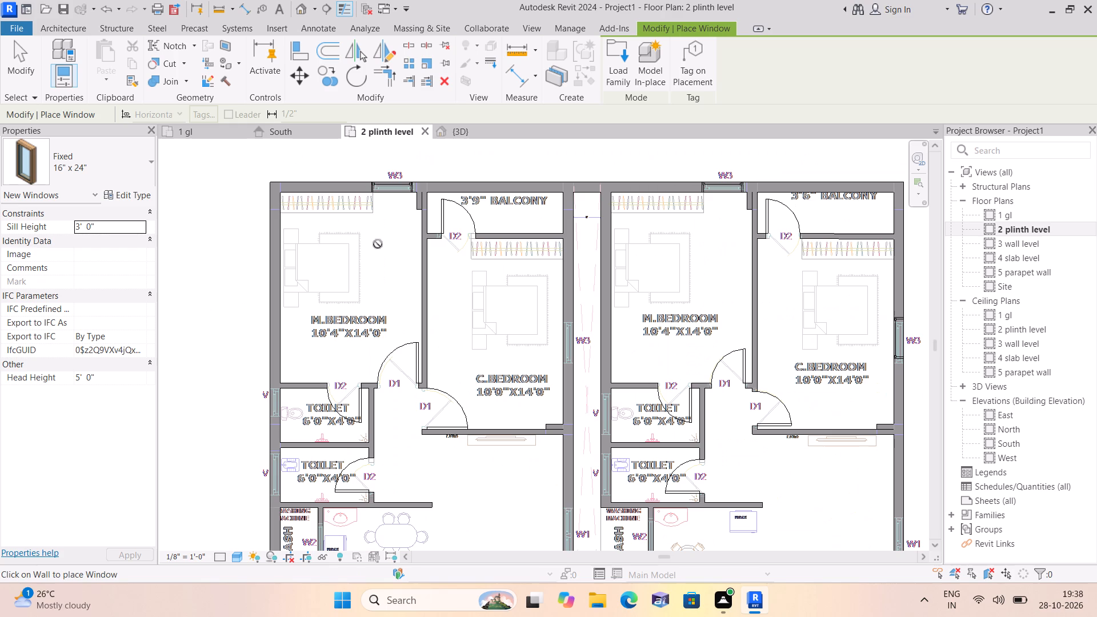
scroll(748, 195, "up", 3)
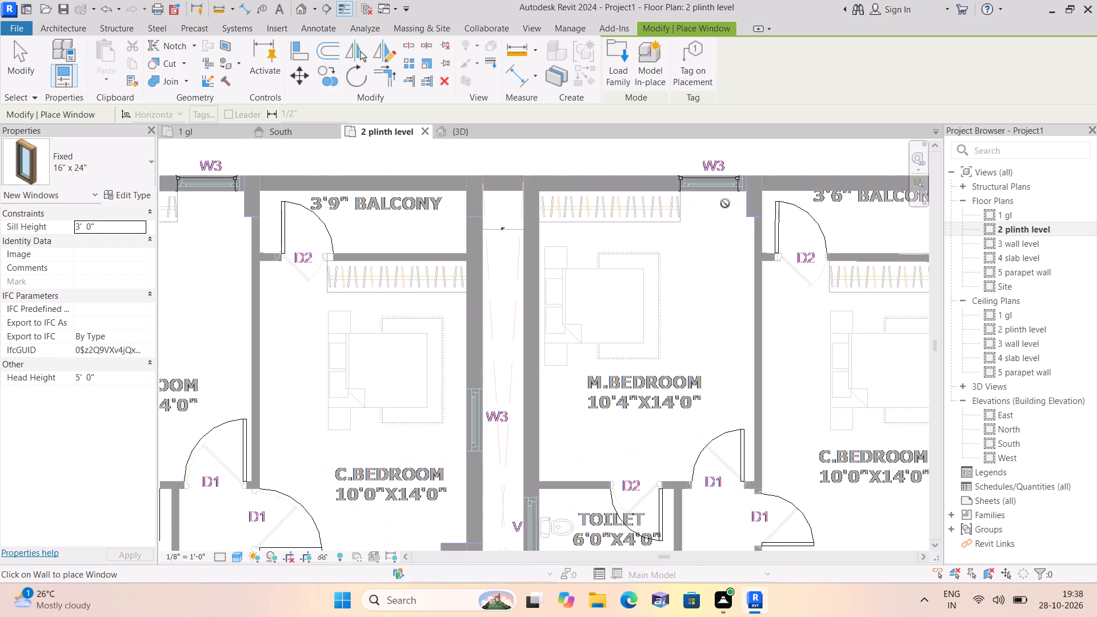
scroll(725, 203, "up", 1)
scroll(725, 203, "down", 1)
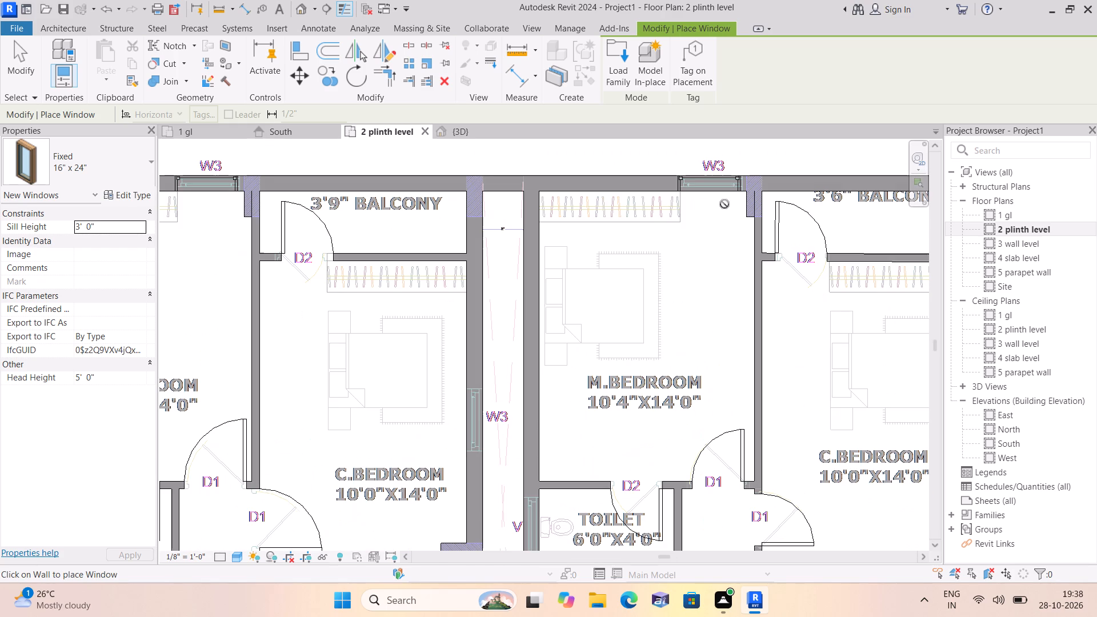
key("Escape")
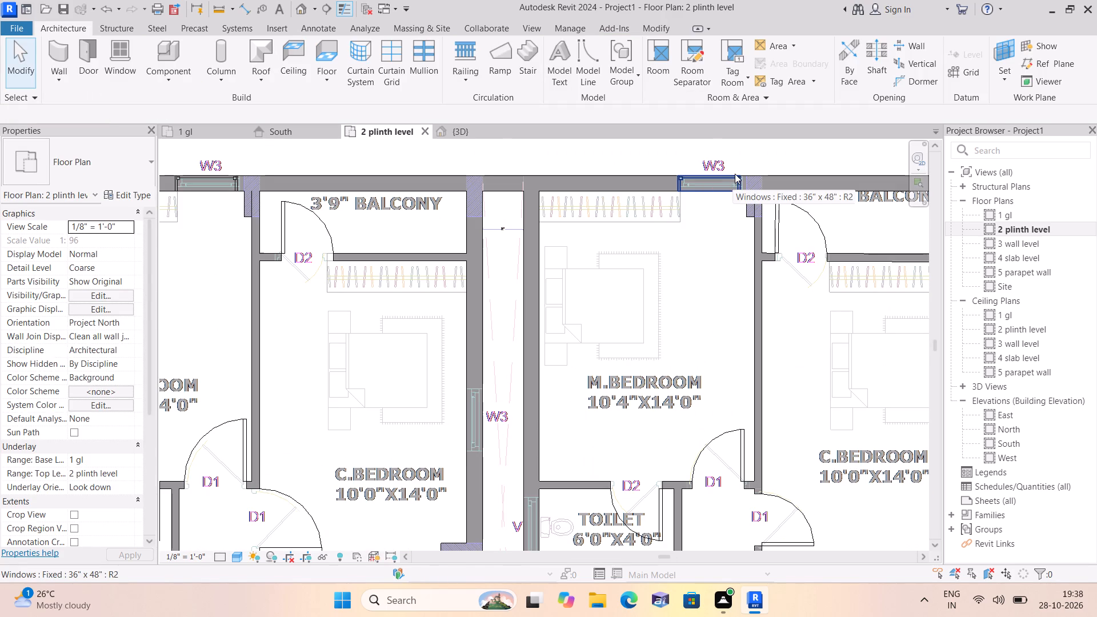
Select the Fixed 36" x 48" window at the W3 mark in the north wall of the northeast flat's M.Bedroom.
left_click(735, 174)
scroll(730, 185, "up", 1)
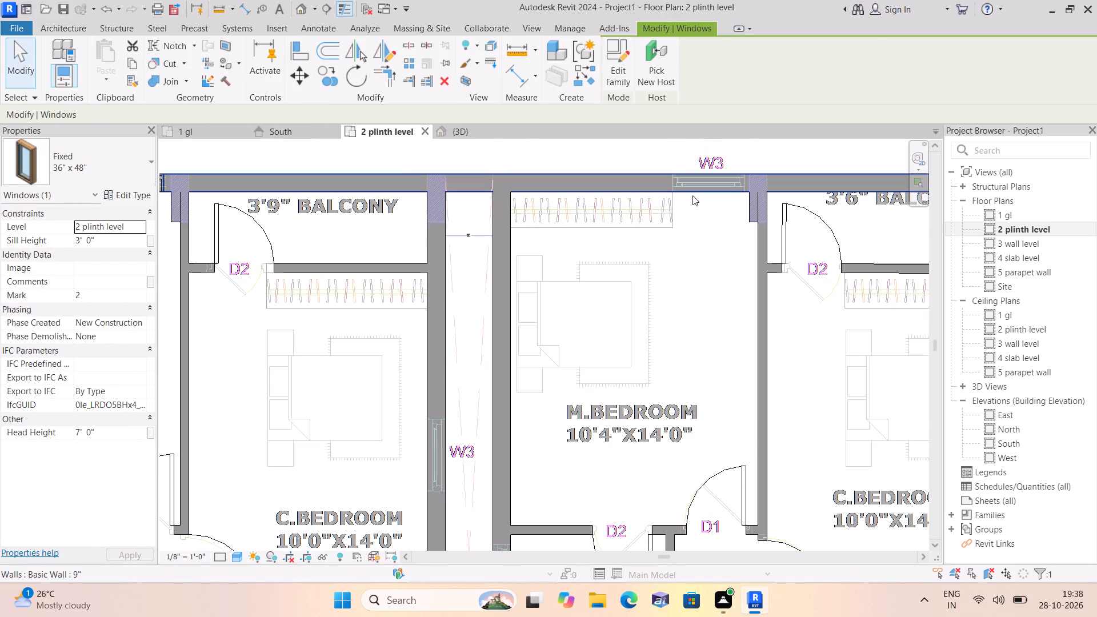
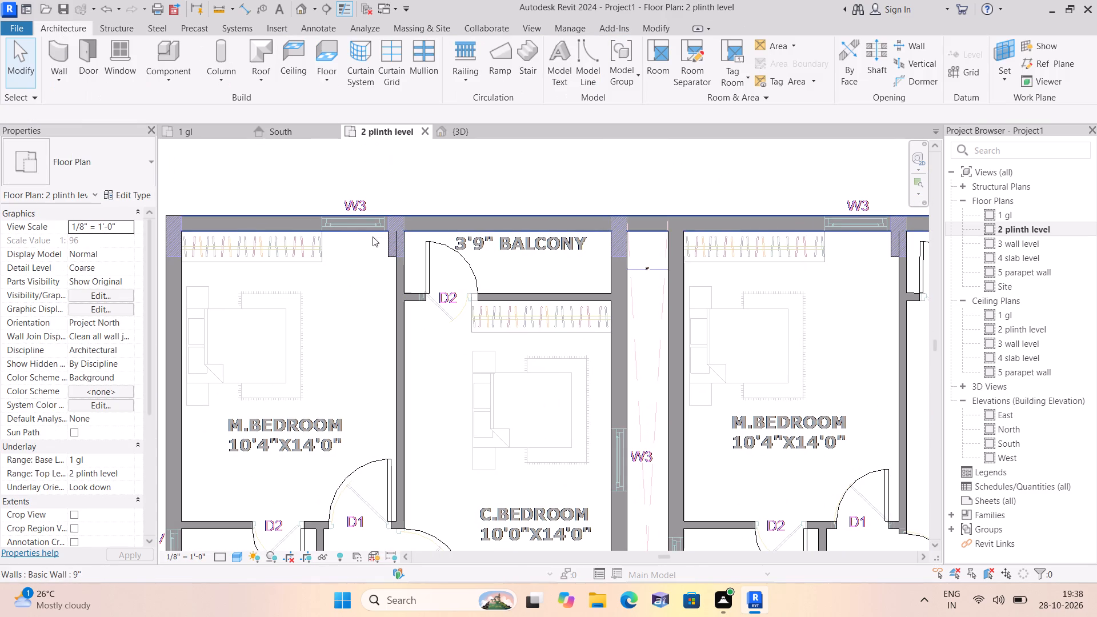
Place a Fixed 24" x 72" window at the V mark in the outer wall of the toilet adjoining the first M.BEDROOM.
left_click(128, 71)
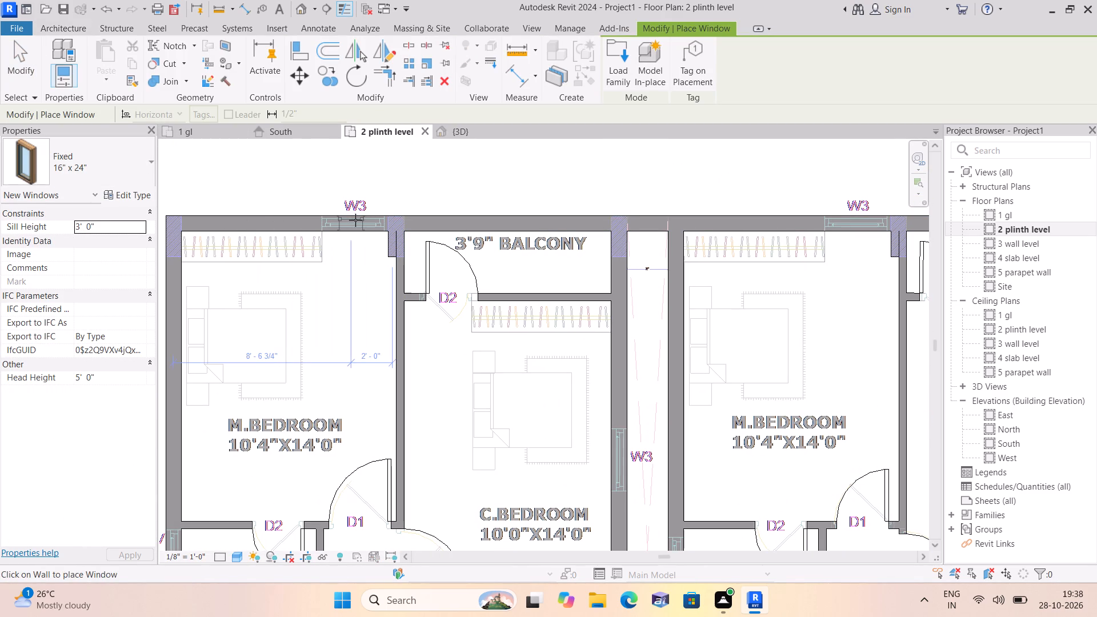
scroll(357, 255, "down", 1)
middle_click_drag(358, 278, 403, 121)
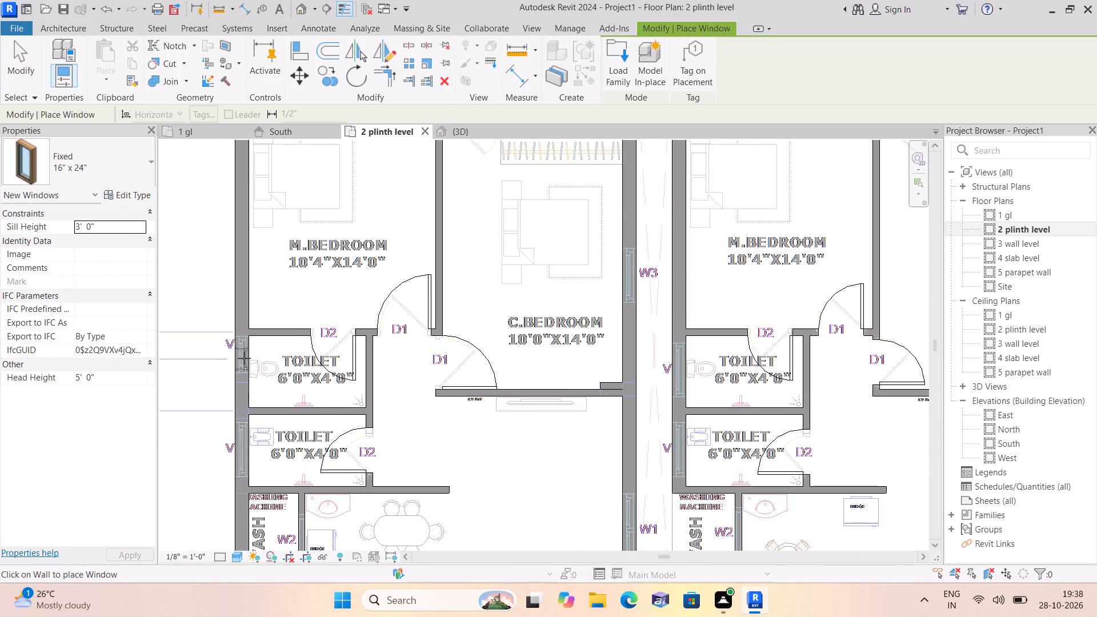
left_click(126, 168)
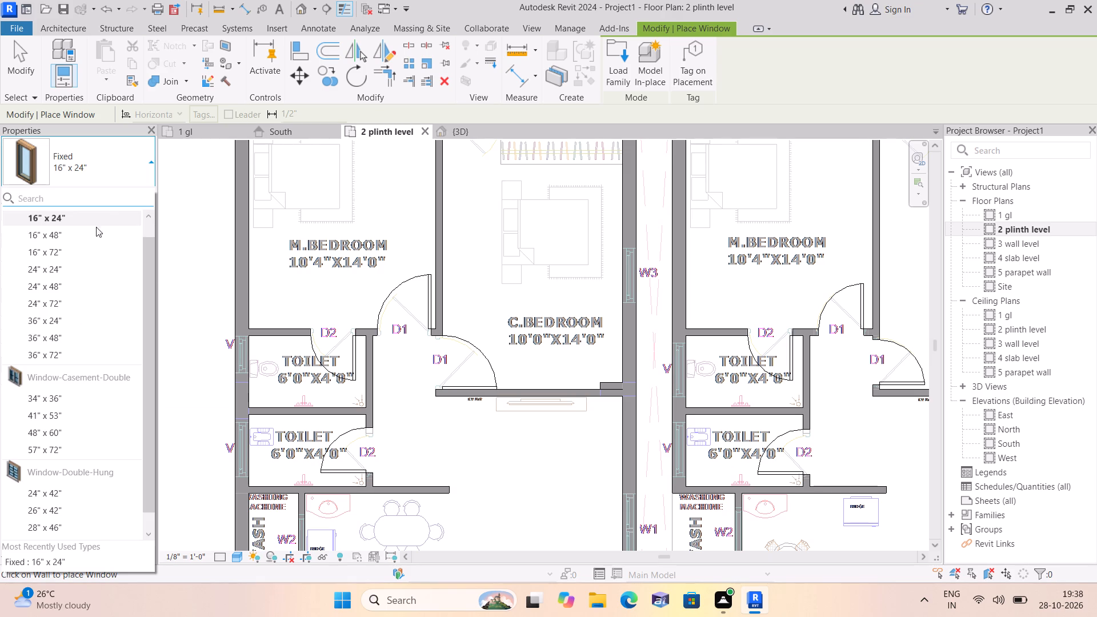
left_click(71, 249)
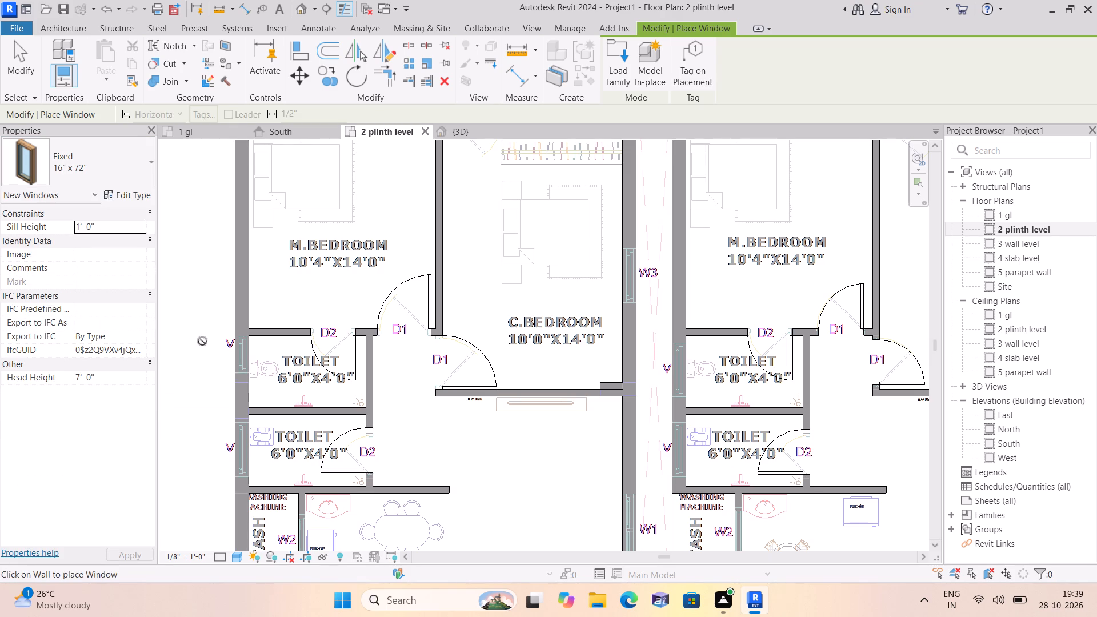
scroll(248, 363, "up", 1)
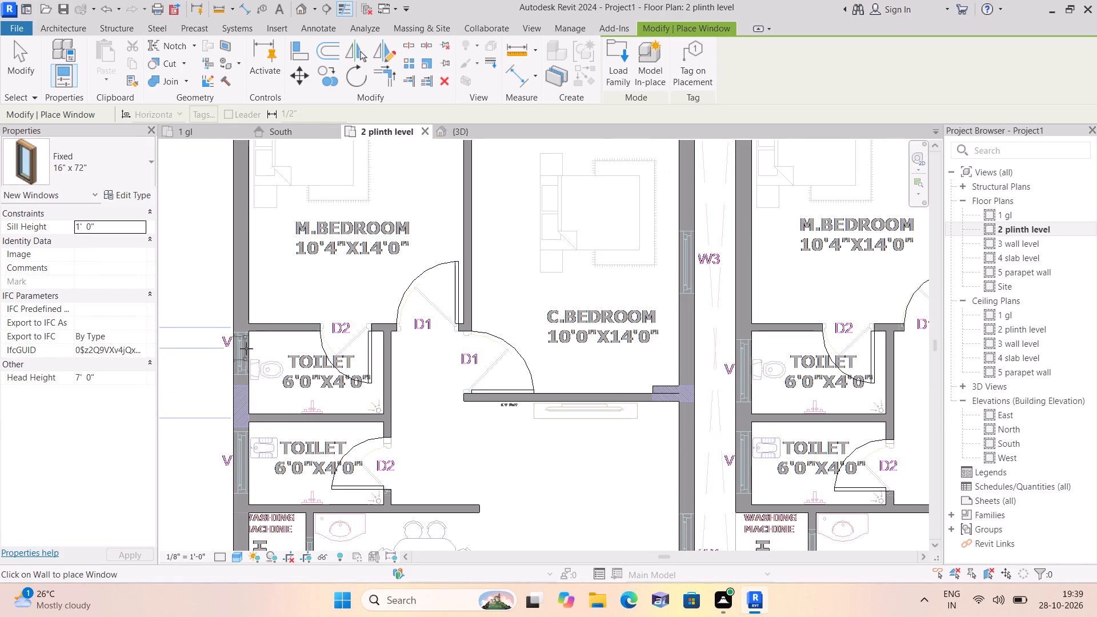
left_click(111, 162)
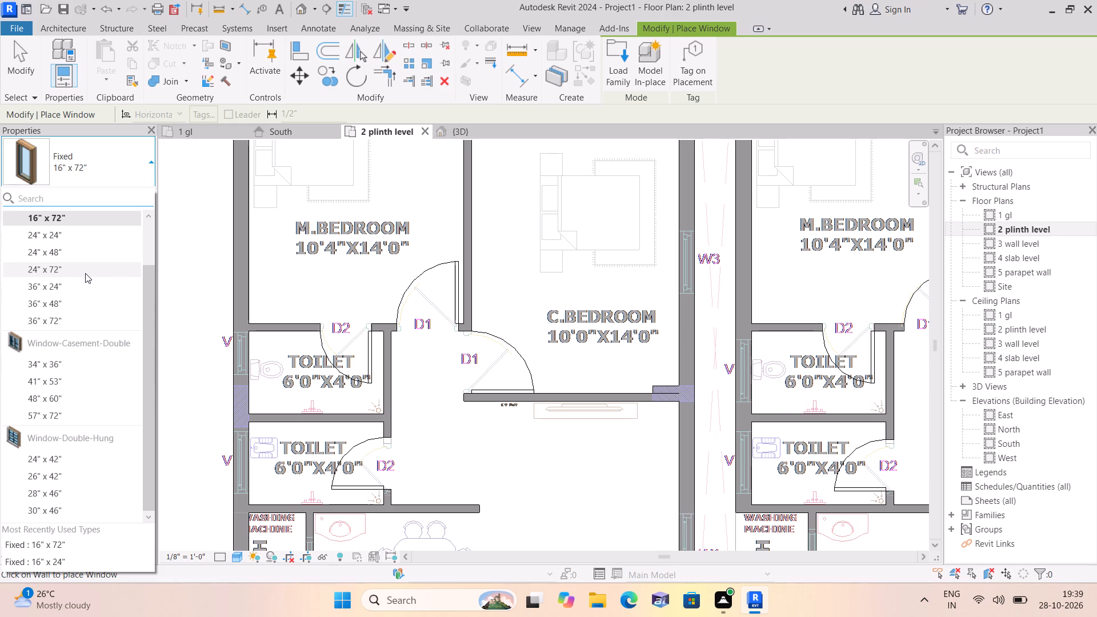
left_click(78, 289)
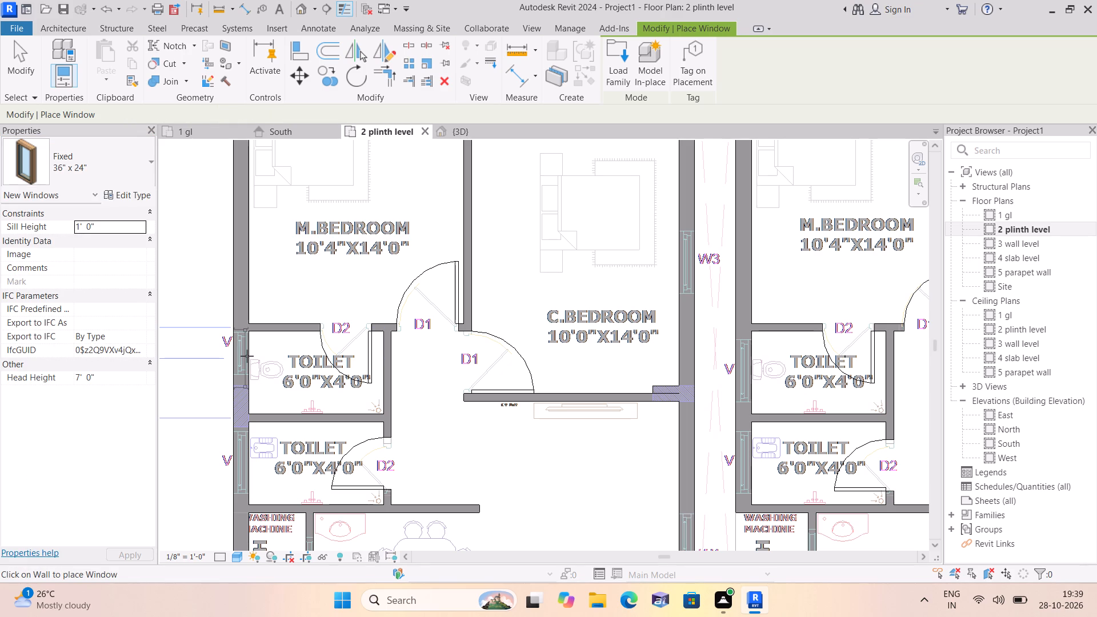
left_click(105, 170)
left_click(69, 255)
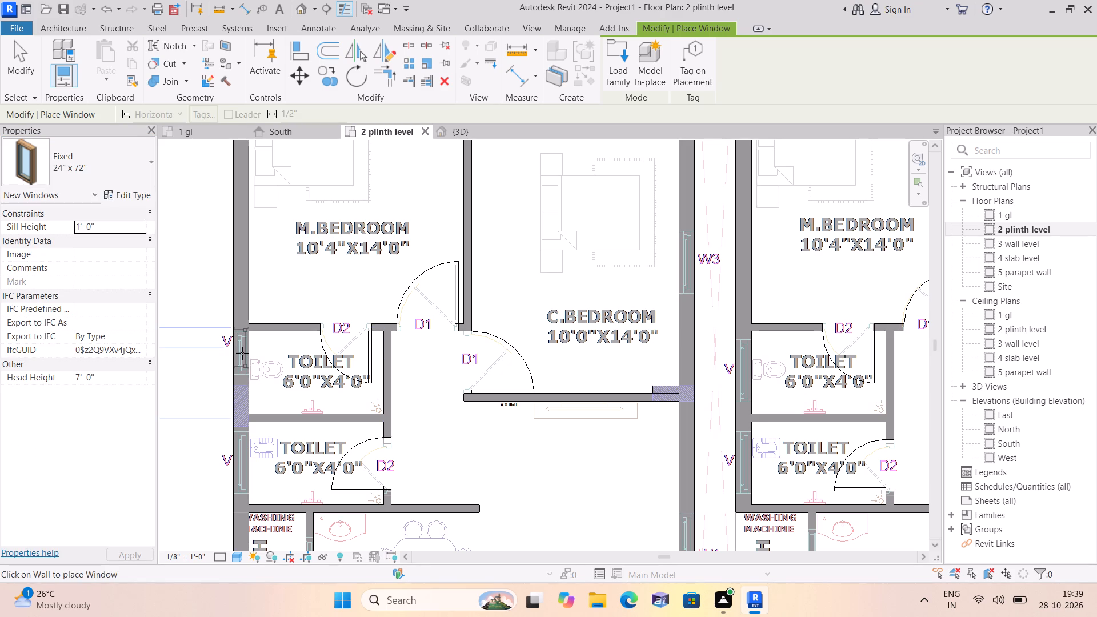
left_click(241, 362)
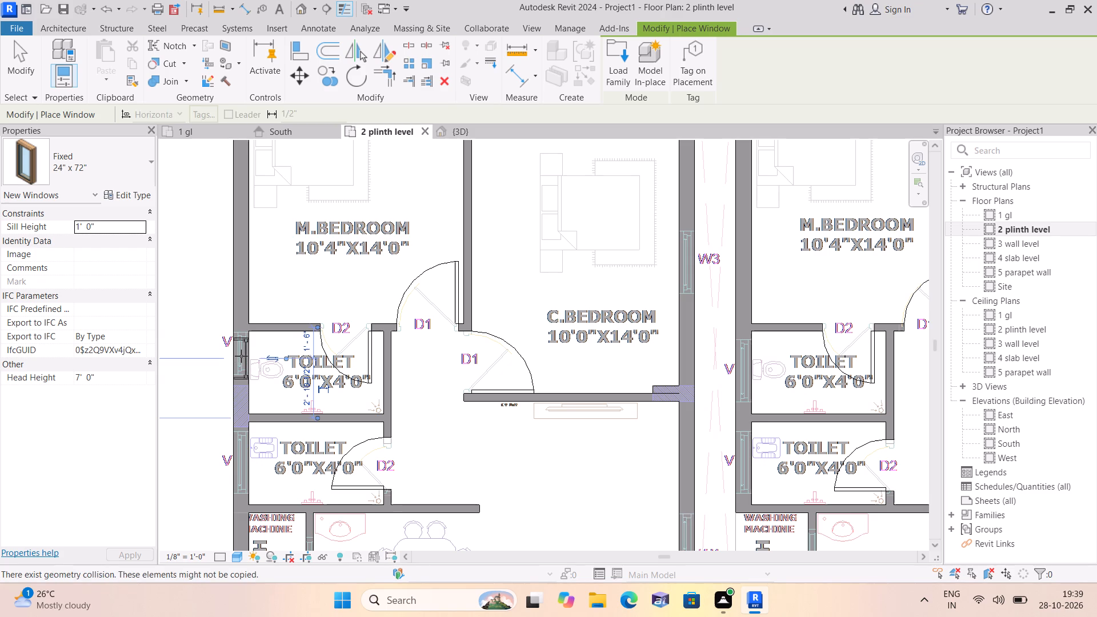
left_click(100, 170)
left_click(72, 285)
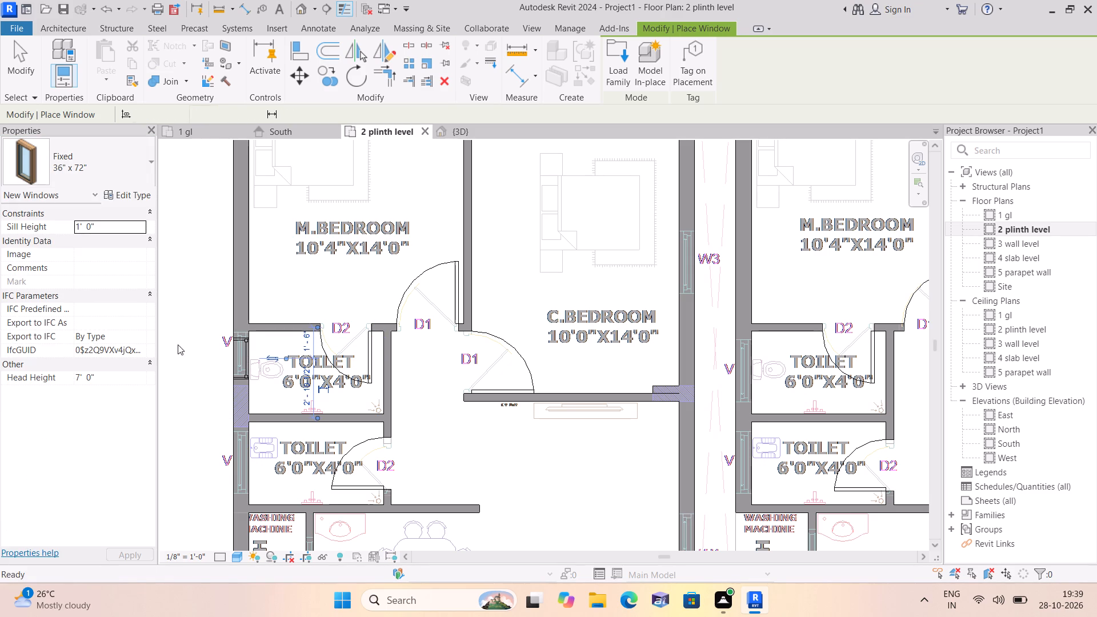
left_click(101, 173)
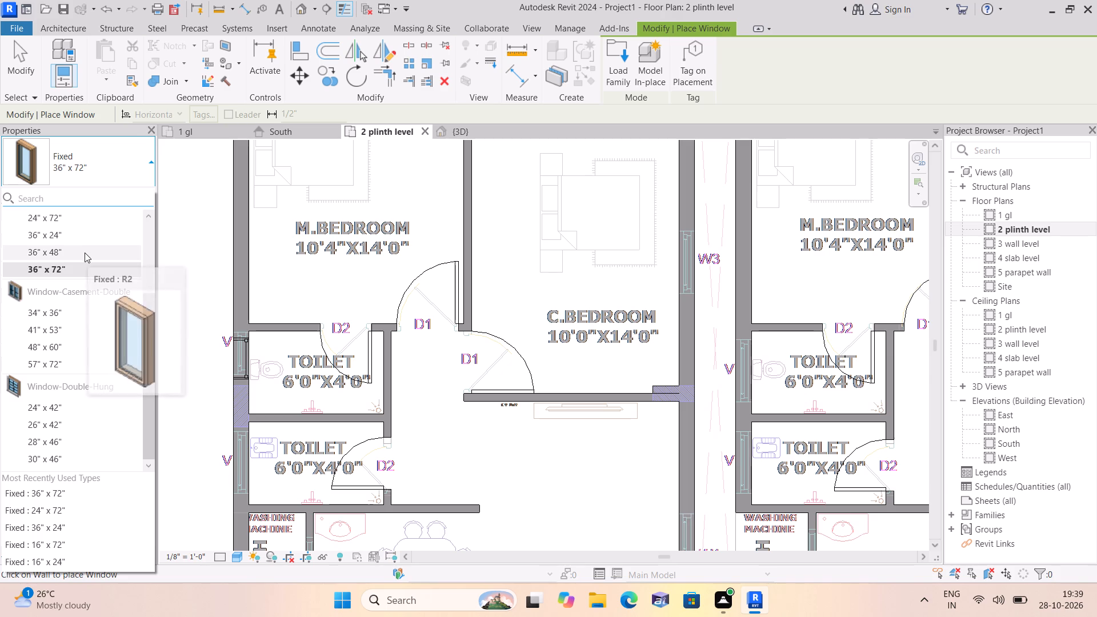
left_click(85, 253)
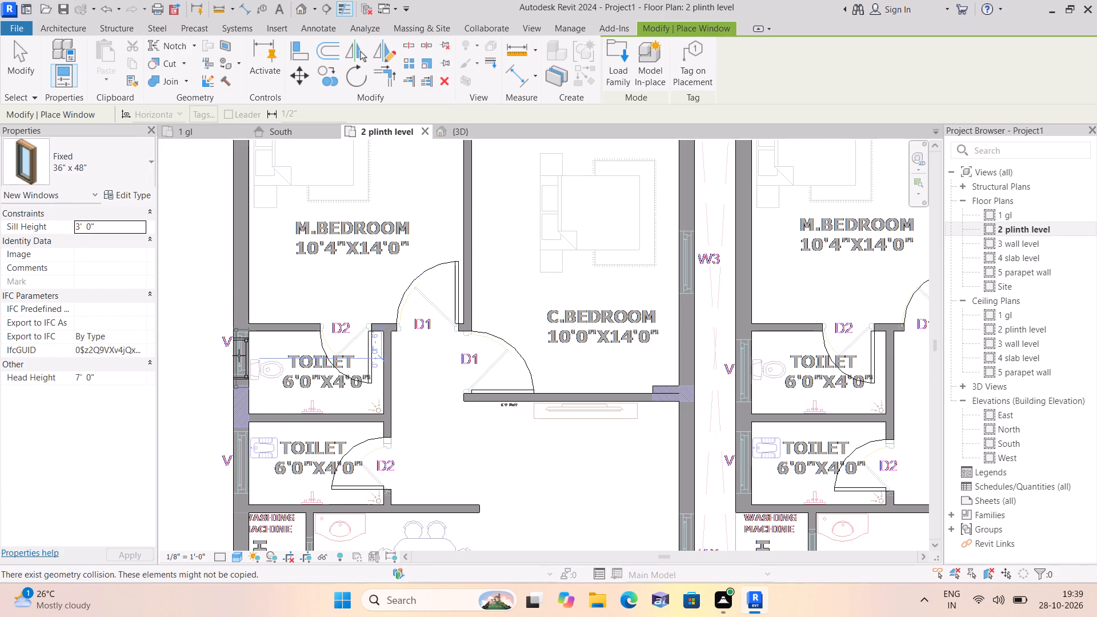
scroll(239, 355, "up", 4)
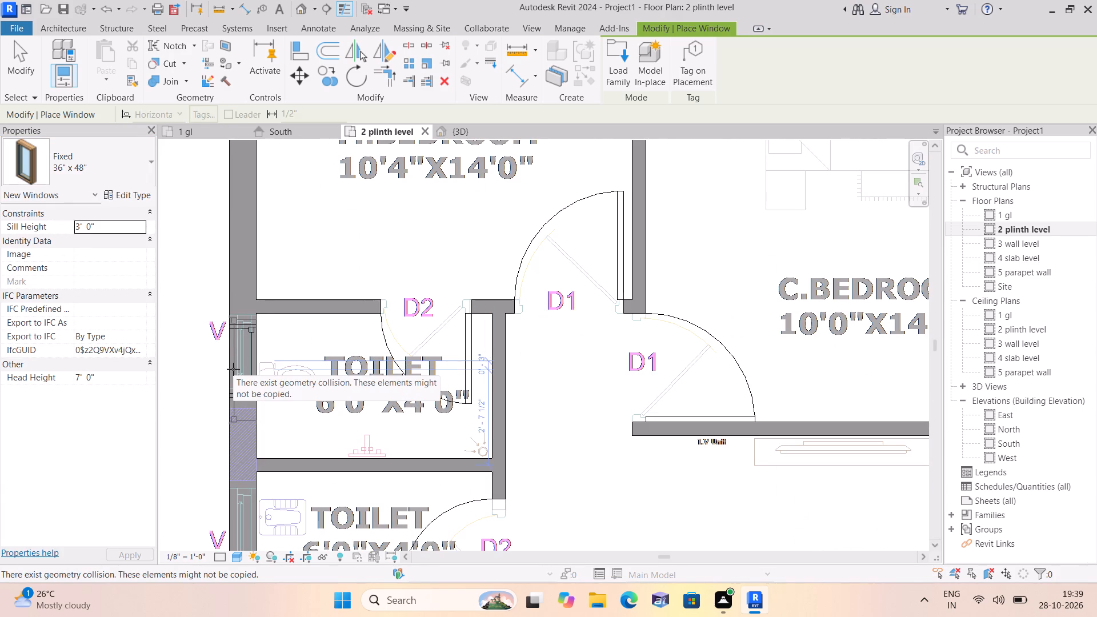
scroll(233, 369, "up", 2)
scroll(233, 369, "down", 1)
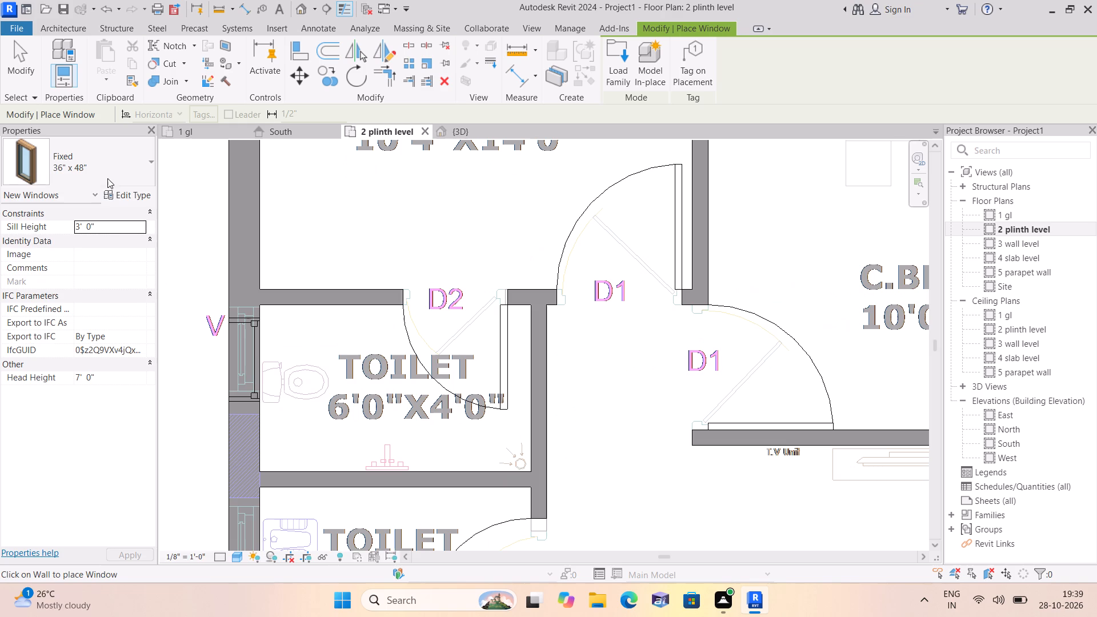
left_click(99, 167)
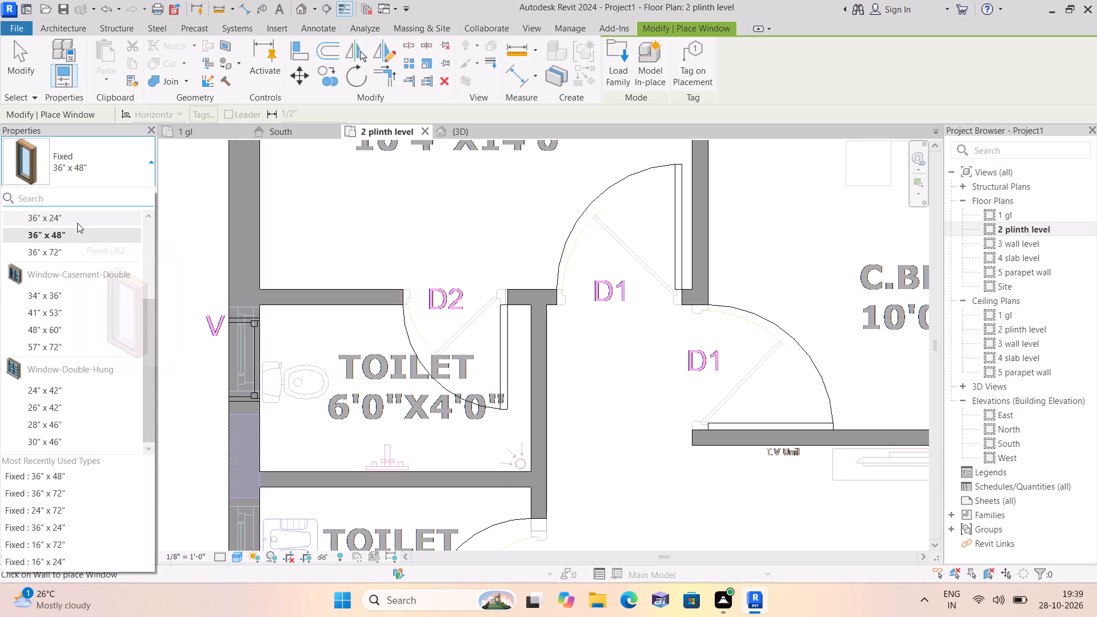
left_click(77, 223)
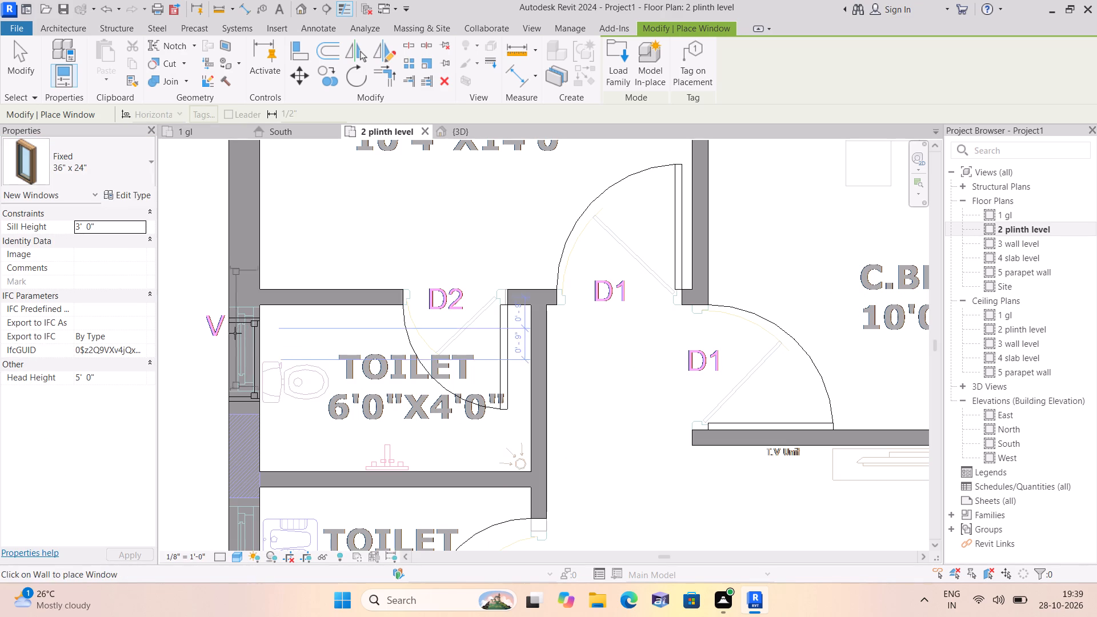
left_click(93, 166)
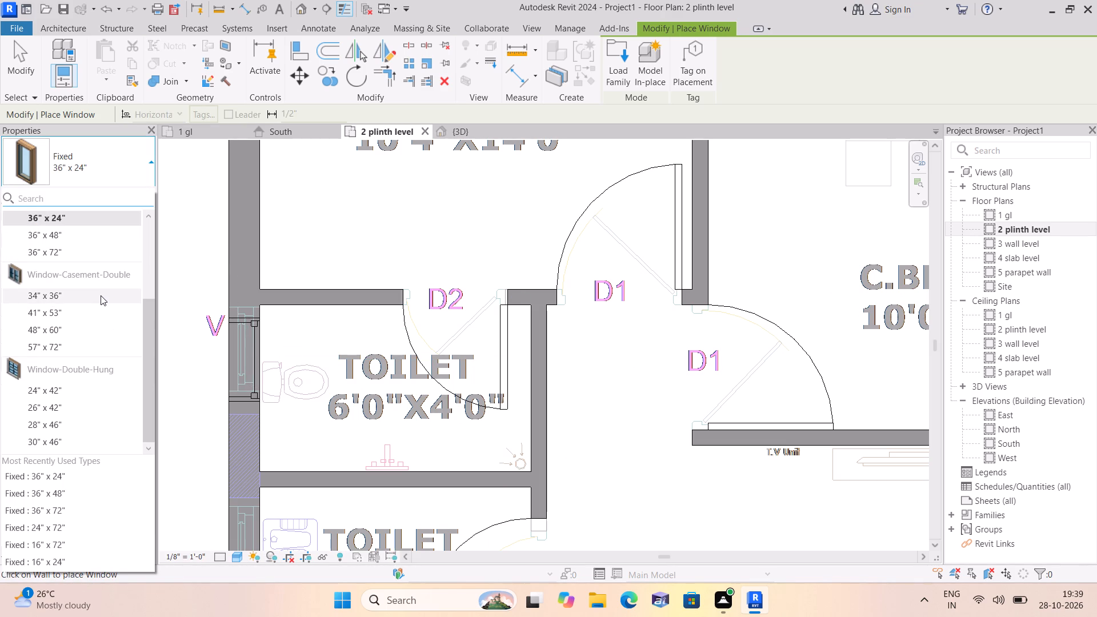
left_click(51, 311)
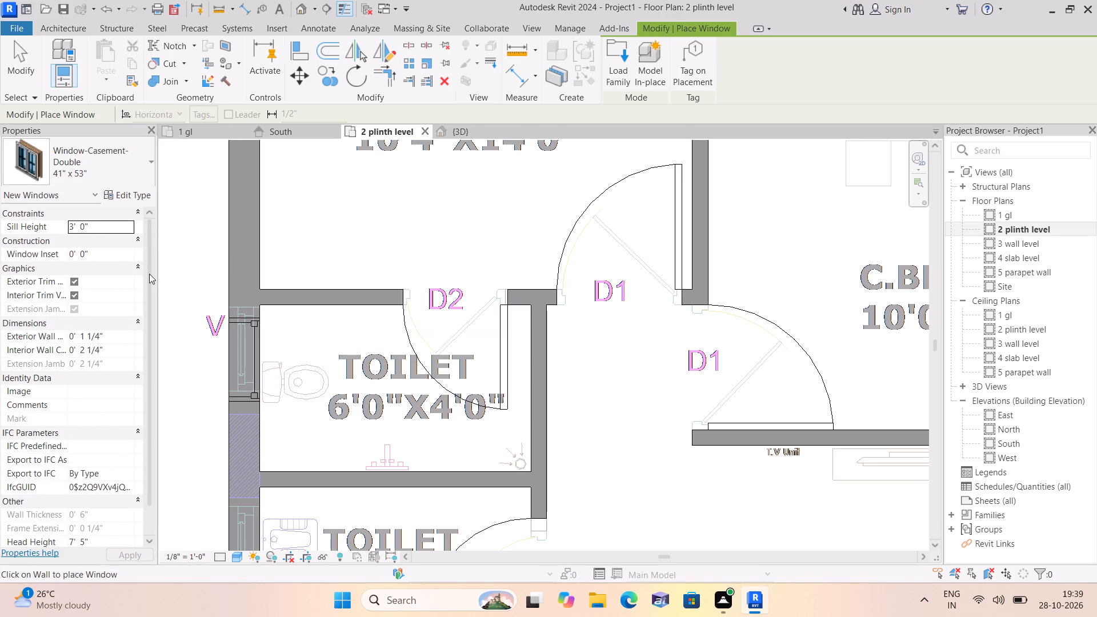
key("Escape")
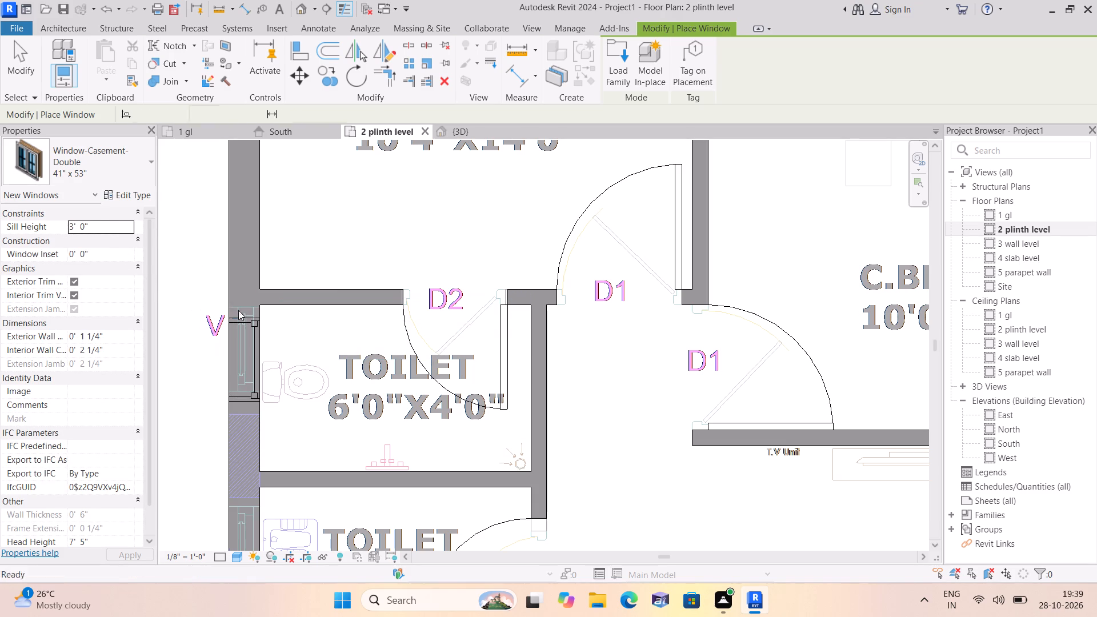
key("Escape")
Select the 24" x 72" window in the outer wall of the toilet adjoining the first M.BEDROOM.
left_click(254, 321)
scroll(258, 322, "down", 2)
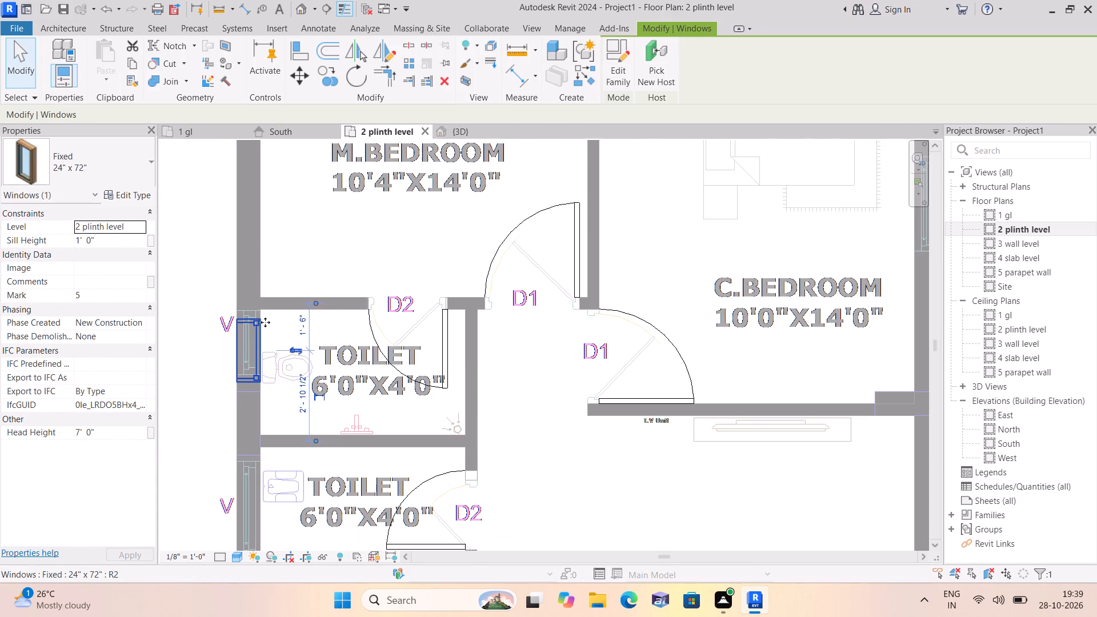
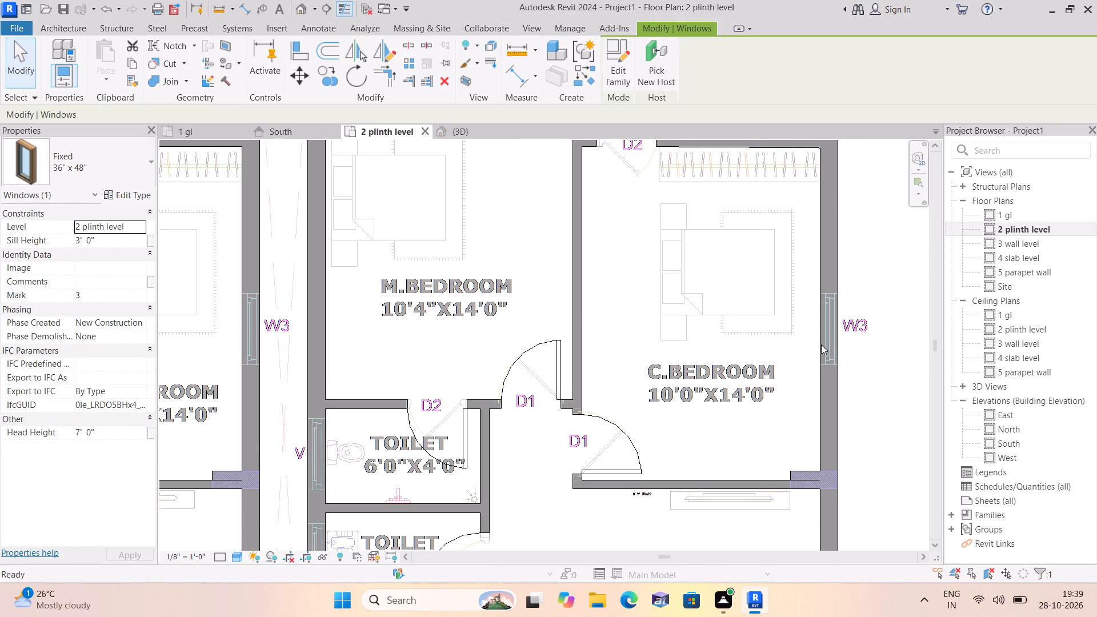
With the Fixed 36" x 48" window type ready to place, examine the window and ventilator marks from the bedrooms to the corridor.
scroll(638, 297, "down", 4)
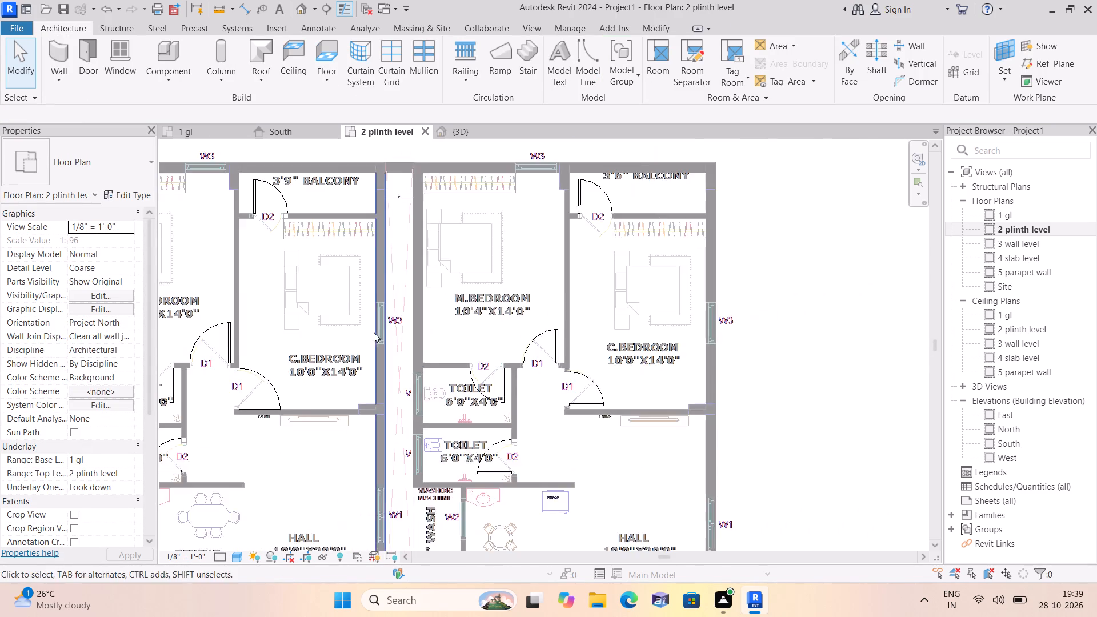
scroll(374, 332, "down", 2)
middle_click_drag(254, 324, 343, 354)
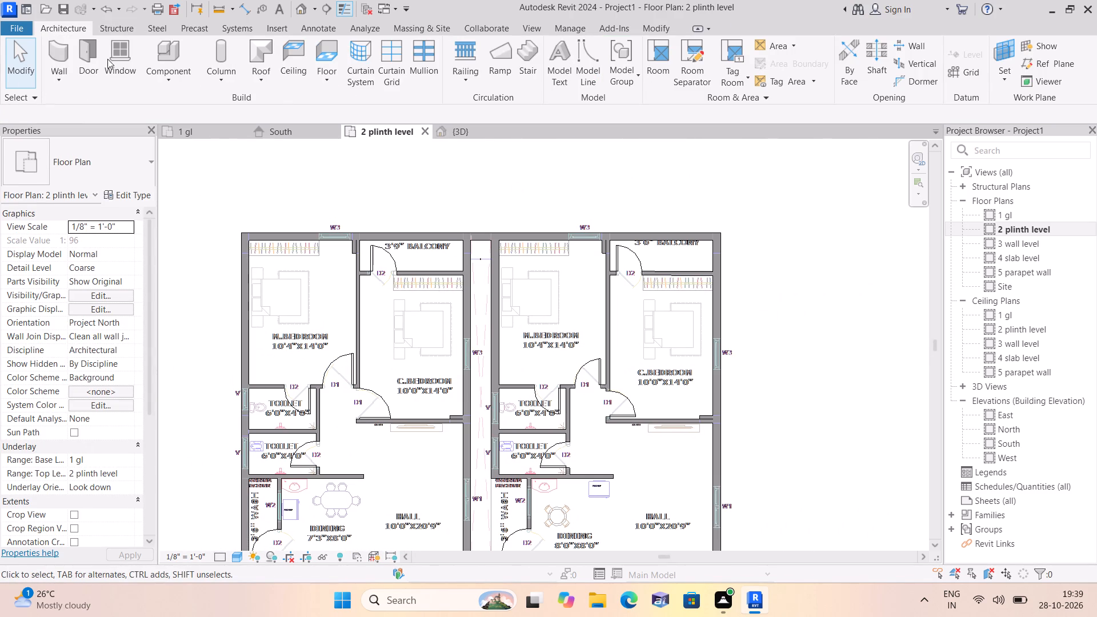
left_click(124, 74)
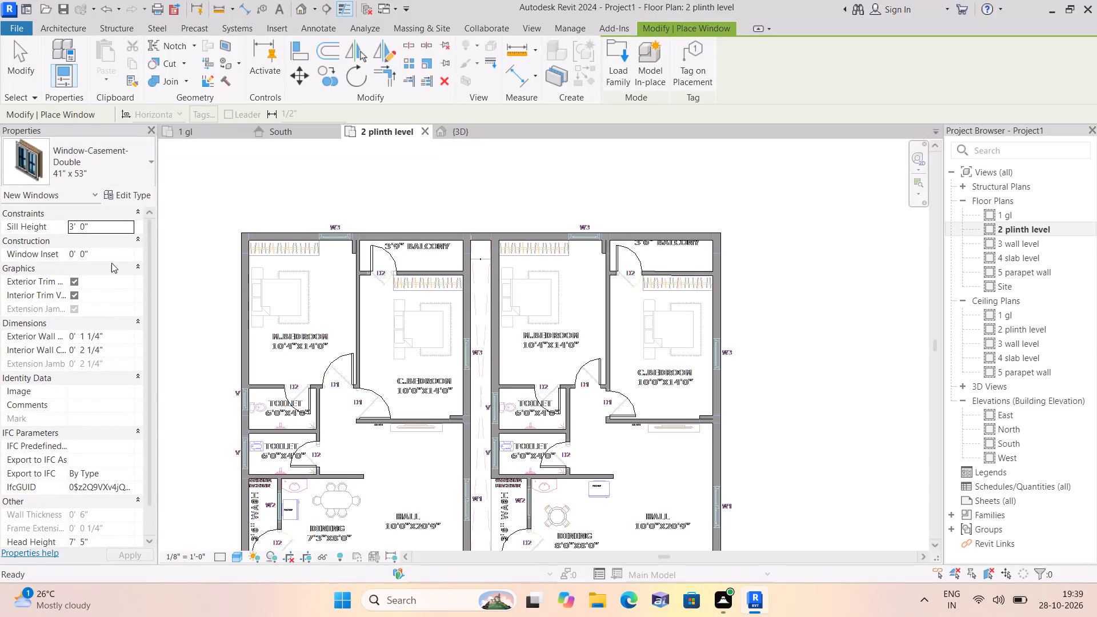
left_click(97, 174)
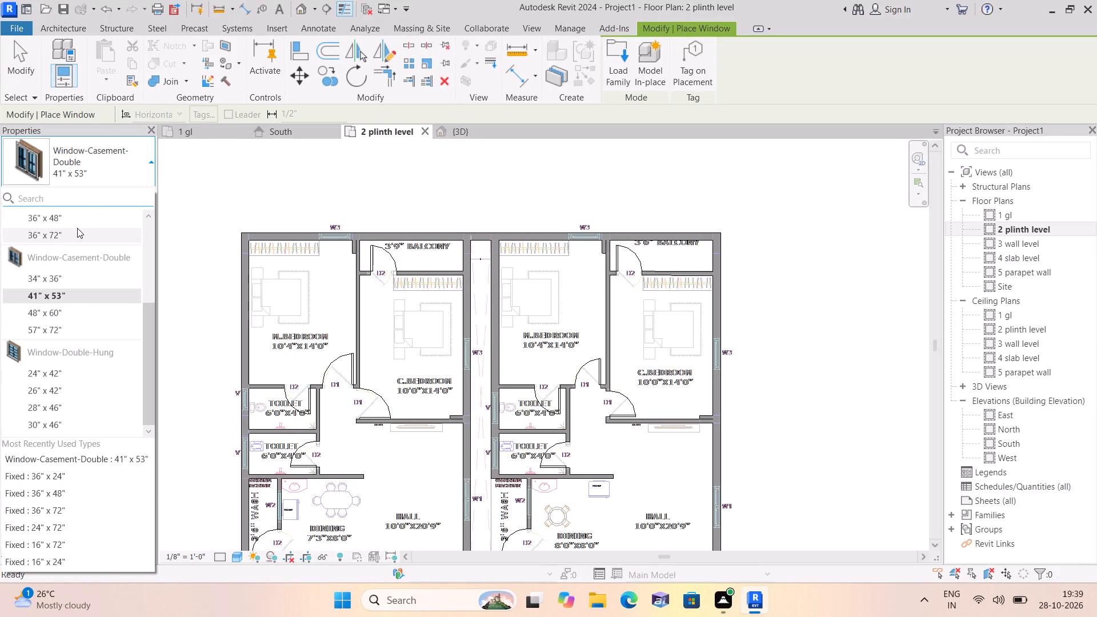
left_click(75, 224)
scroll(339, 238, "up", 1)
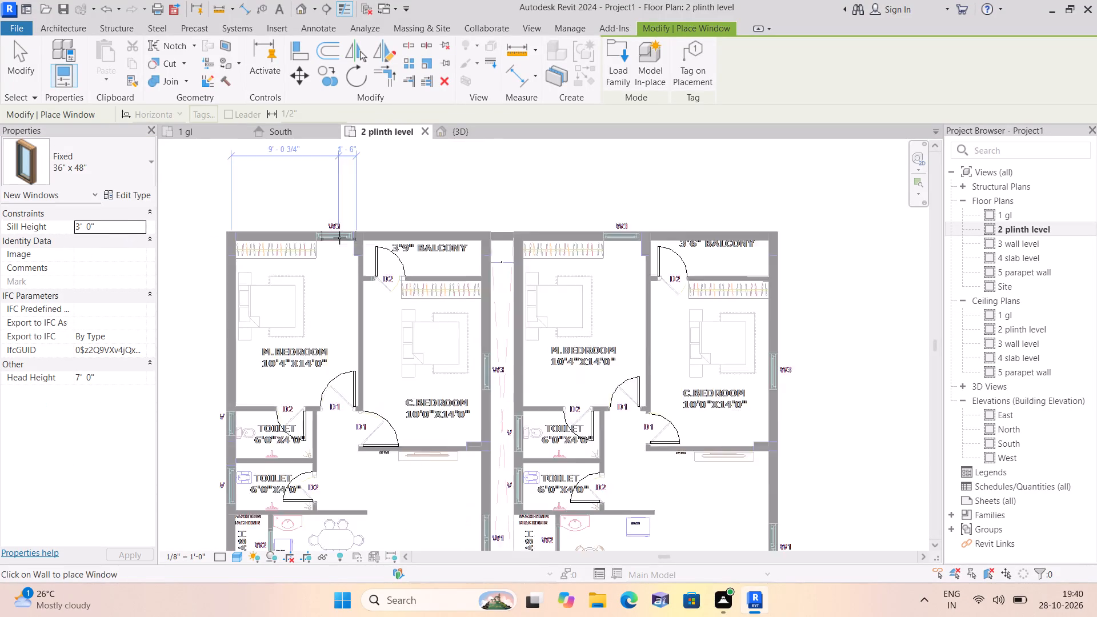
scroll(339, 238, "up", 5)
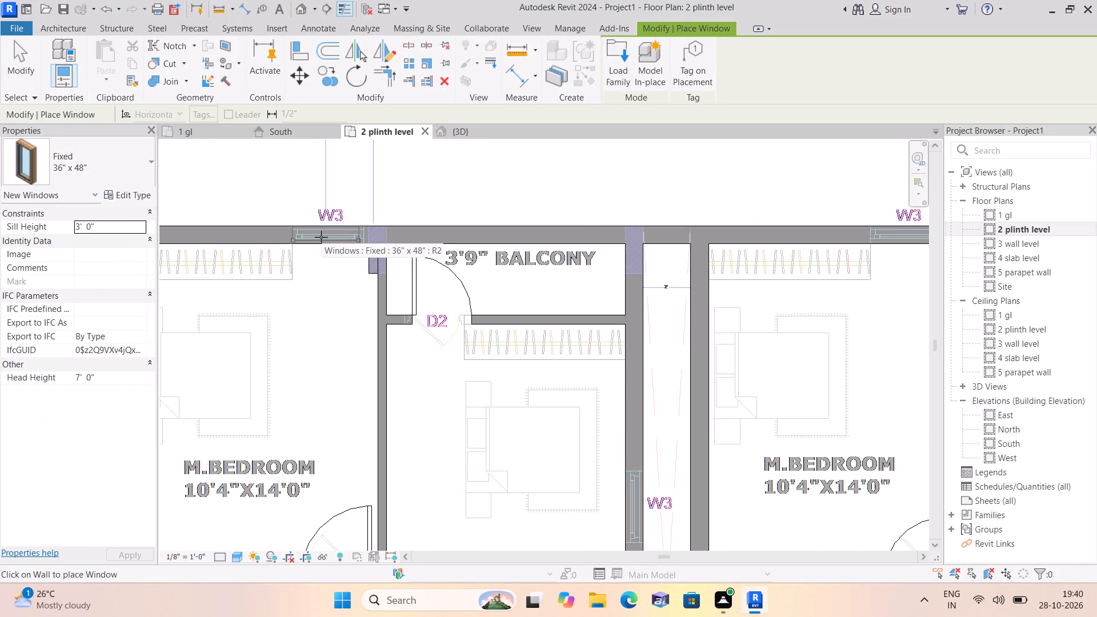
scroll(330, 284, "down", 3)
middle_click_drag(329, 284, 356, 147)
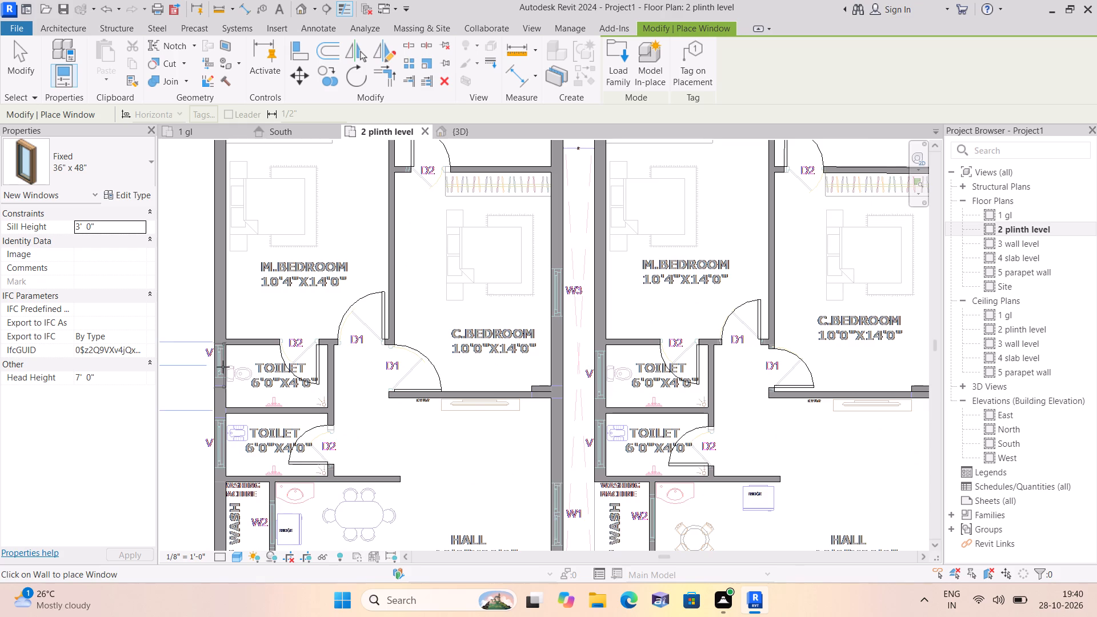
scroll(223, 367, "up", 3)
scroll(223, 361, "down", 1)
middle_click_drag(223, 361, 235, 281)
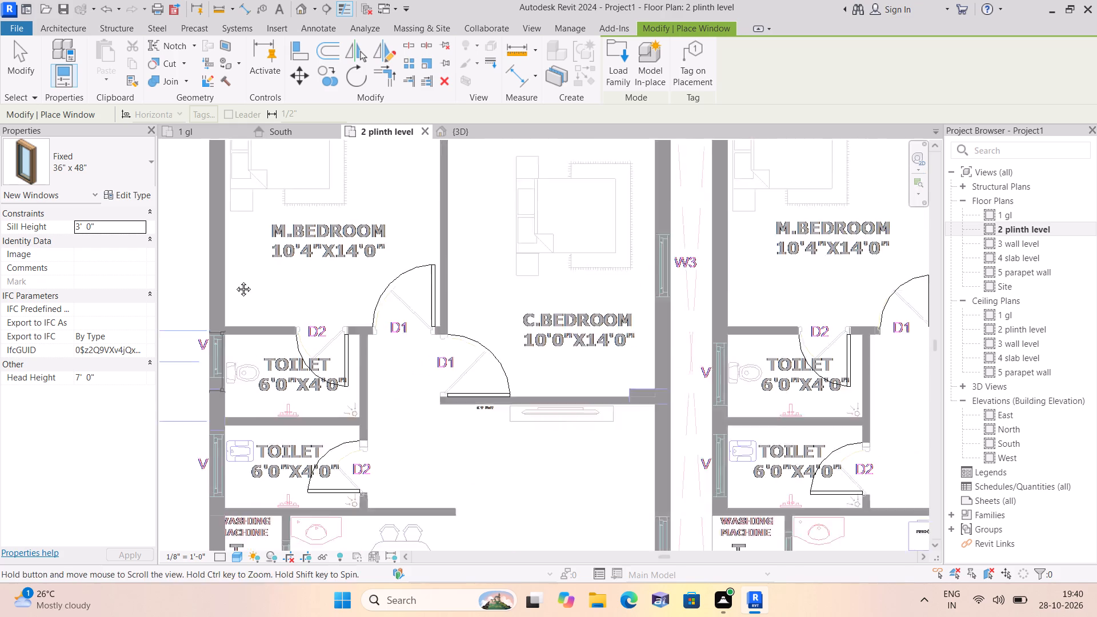
scroll(235, 281, "down", 1)
middle_click_drag(235, 281, 270, 199)
scroll(263, 331, "down", 1)
middle_click_drag(255, 326, 251, 200)
scroll(251, 197, "down", 1)
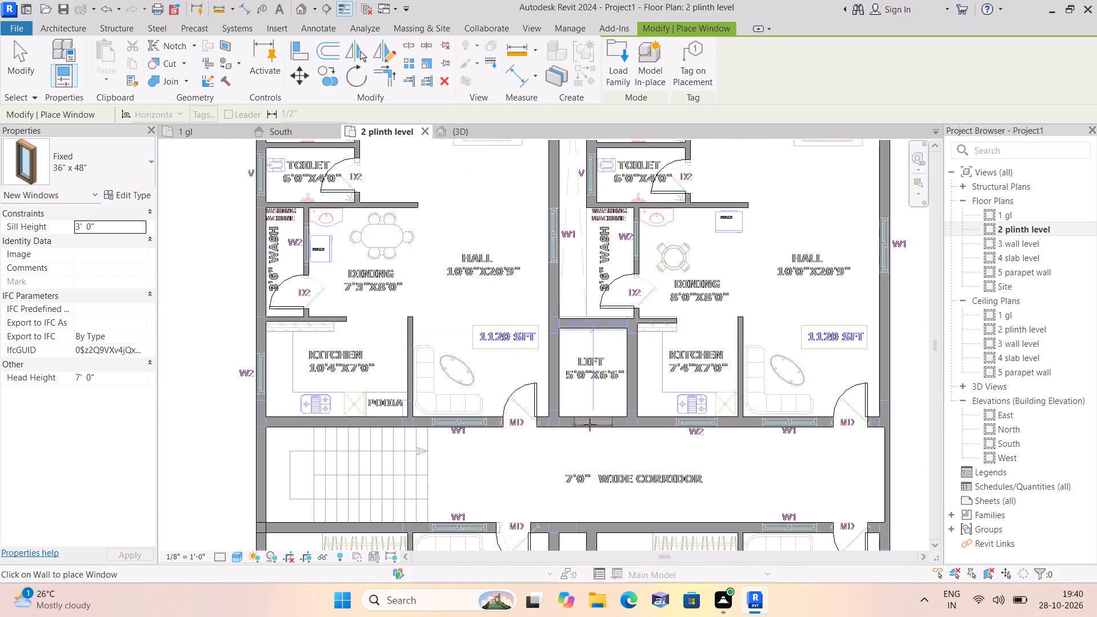
scroll(608, 447, "down", 1)
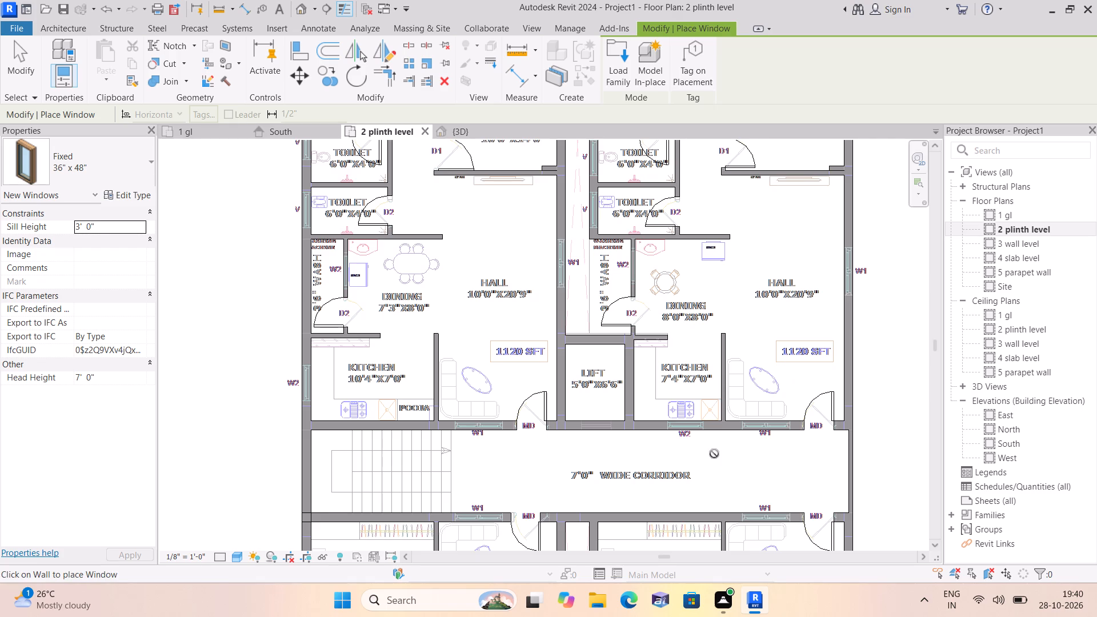
middle_click_drag(726, 456, 691, 344)
scroll(691, 344, "down", 1)
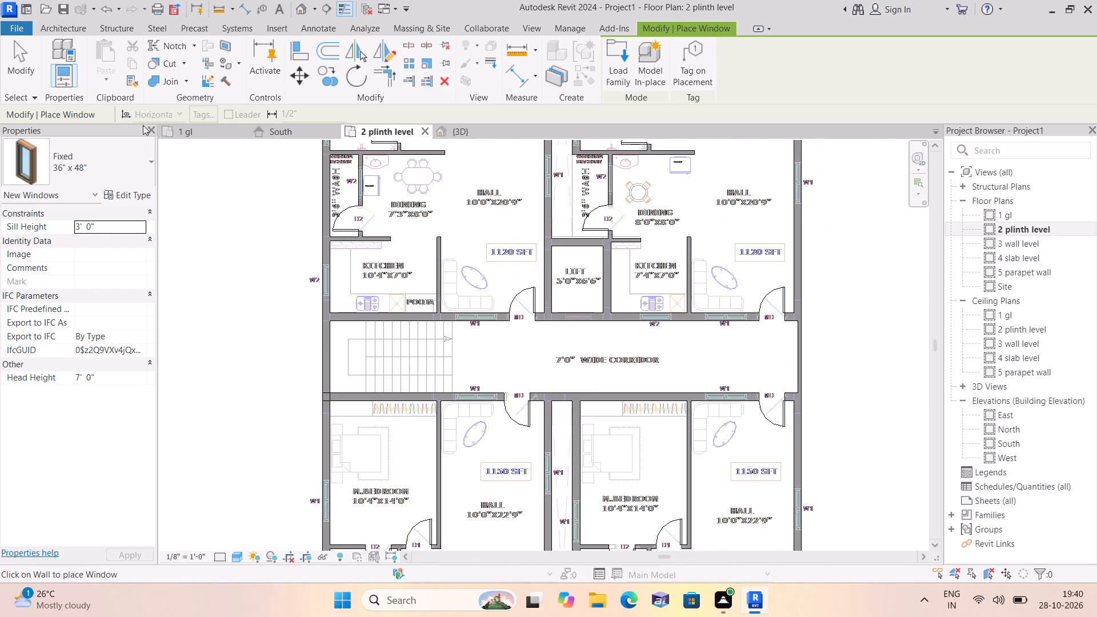
Place a Window-Double-Hung 30" x 46" at the V mark in the outer wall of the toilet adjoining the first M.BEDROOM.
left_click(75, 164)
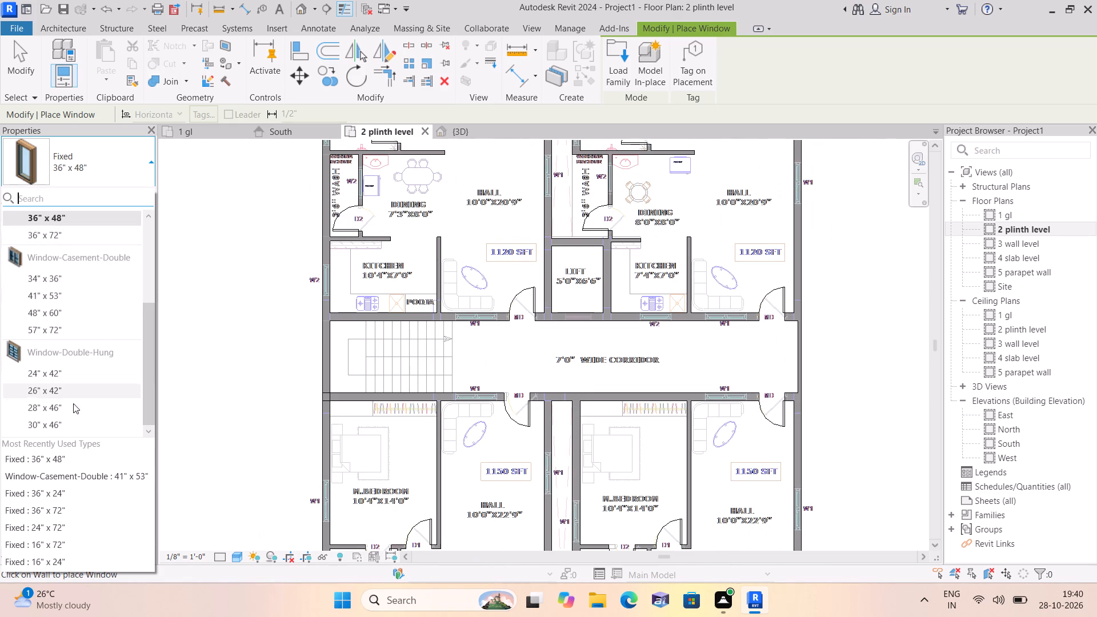
left_click(57, 425)
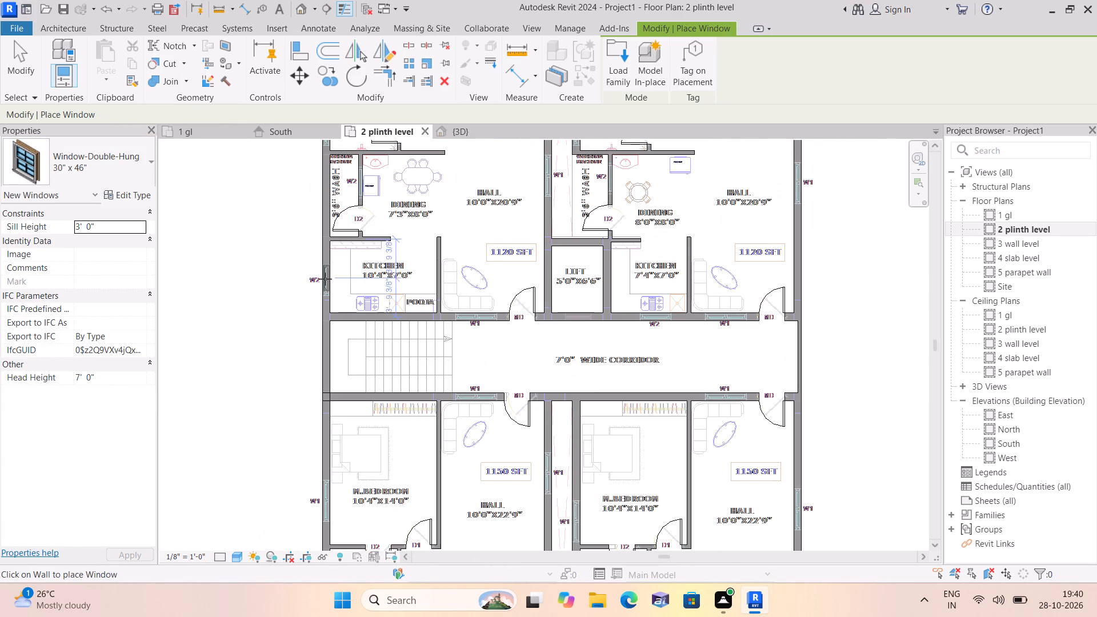
scroll(325, 290, "up", 3)
middle_click_drag(312, 245, 324, 405)
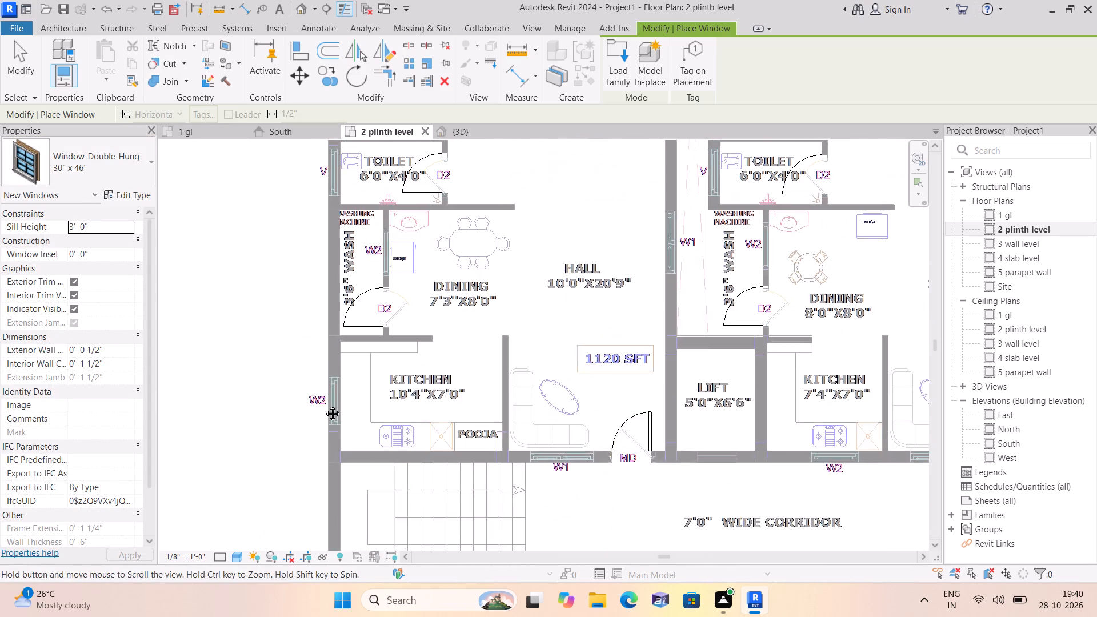
middle_click_drag(324, 405, 343, 469)
scroll(348, 407, "down", 1)
scroll(353, 216, "up", 1)
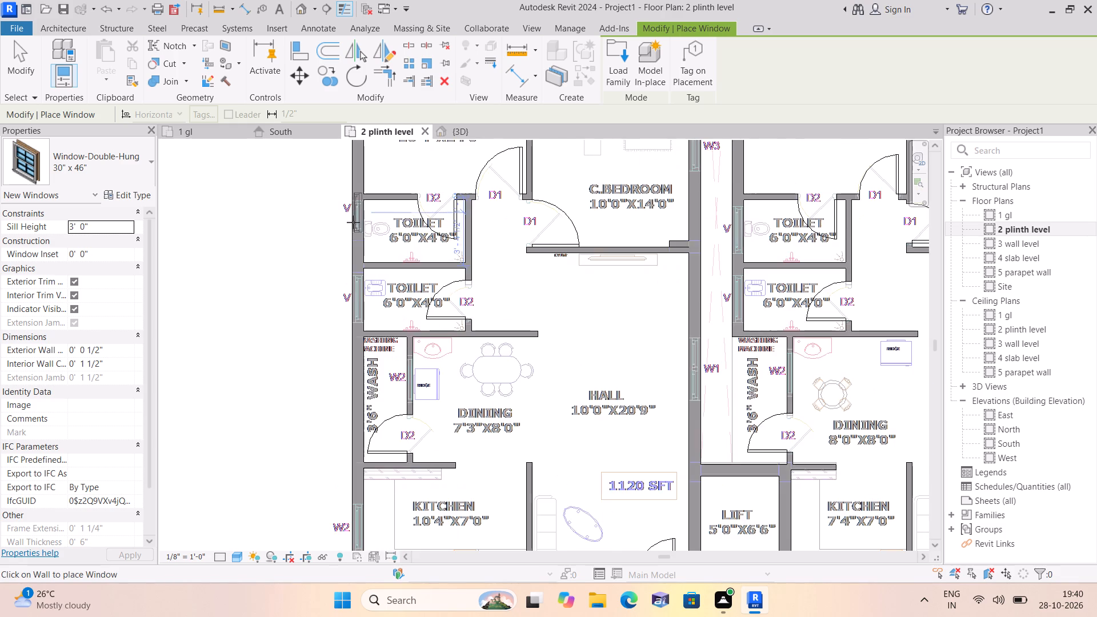
scroll(353, 222, "up", 4)
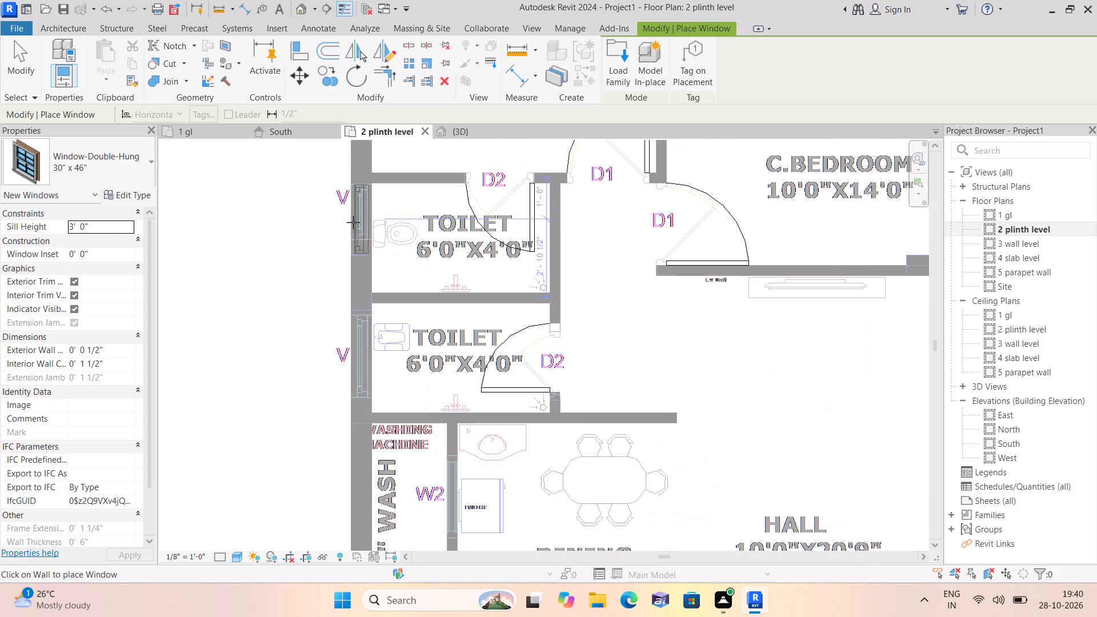
left_click(353, 222)
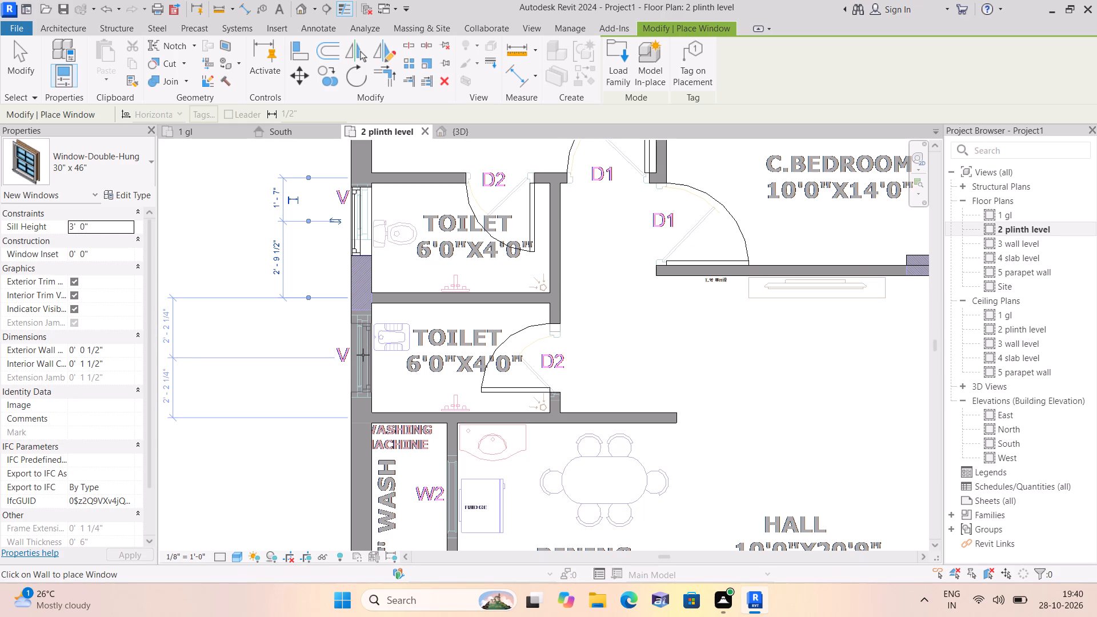
Place another 30" x 46" double-hung window at the V mark in the outer wall of the toilet adjoining the second M.BEDROOM.
scroll(363, 283, "down", 5)
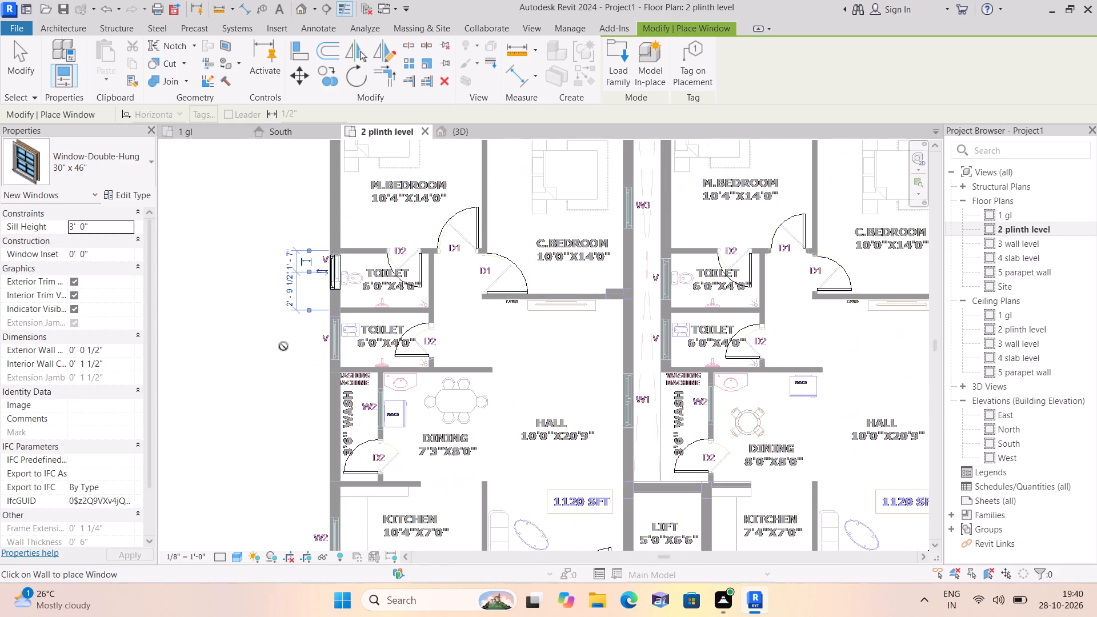
scroll(455, 256, "down", 3)
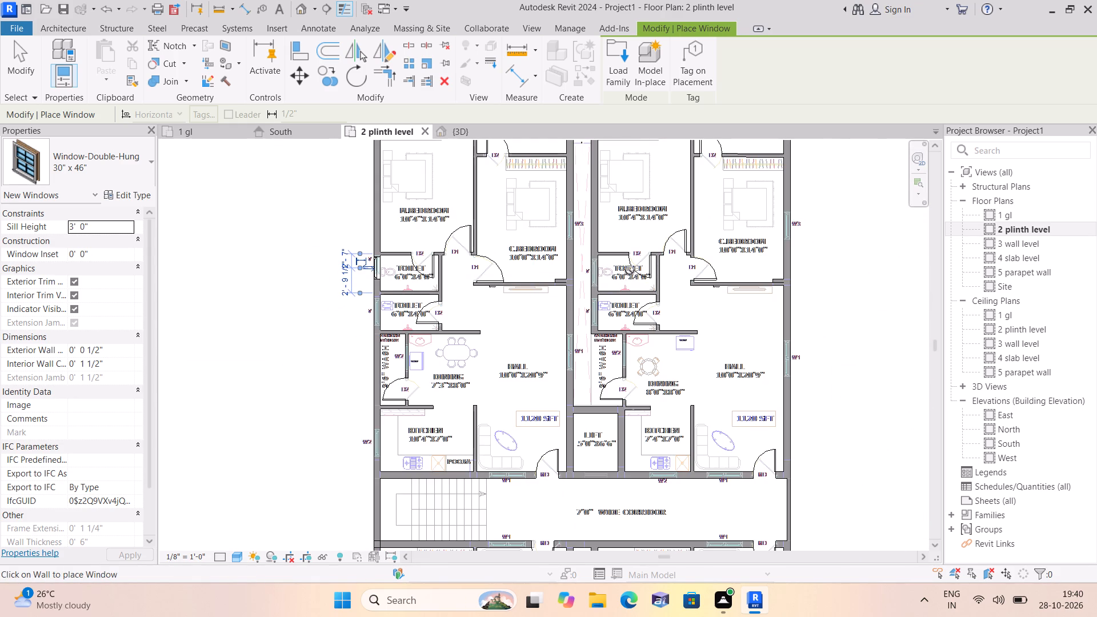
scroll(582, 264, "up", 1)
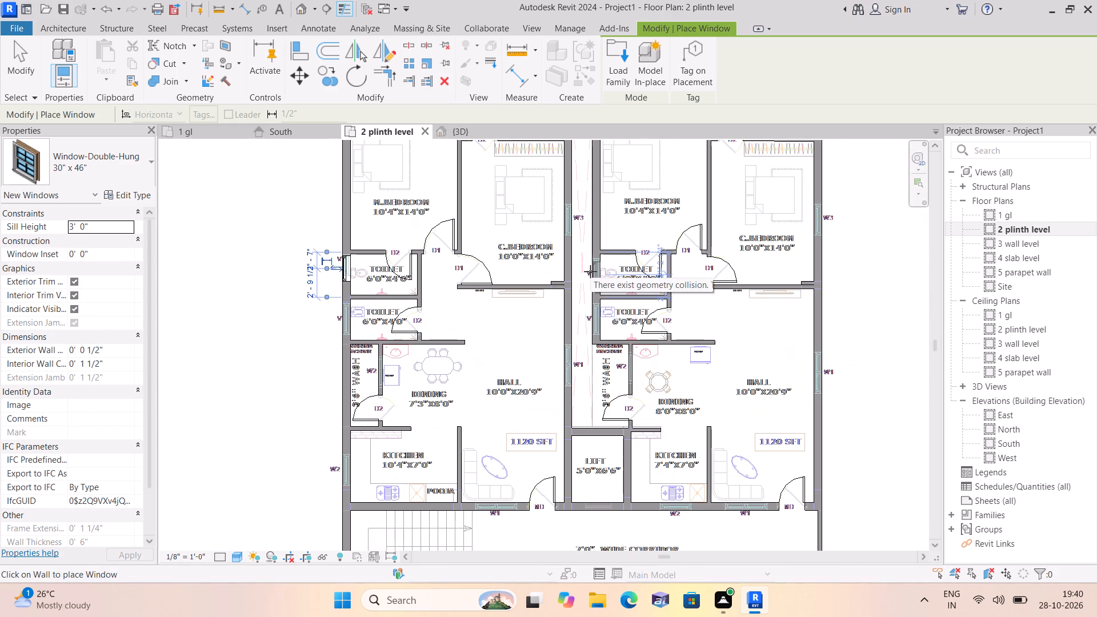
scroll(590, 271, "up", 4)
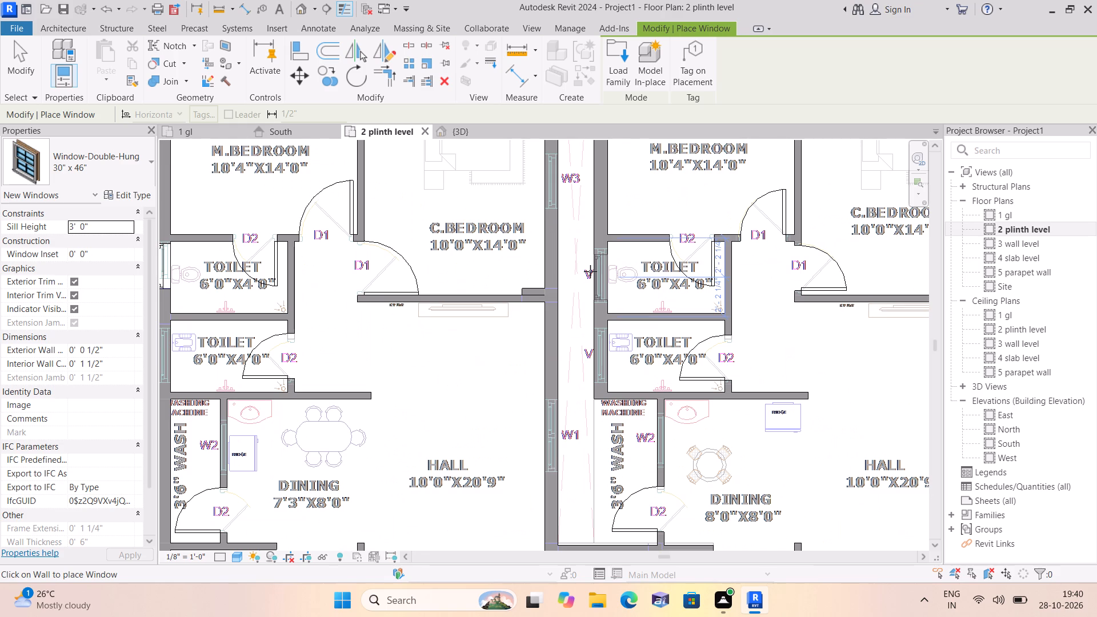
left_click(590, 271)
Examine the W2 mark between the second flat's WASH and DINING areas and the W1 mark in the first HALL's wall.
scroll(590, 262, "down", 2)
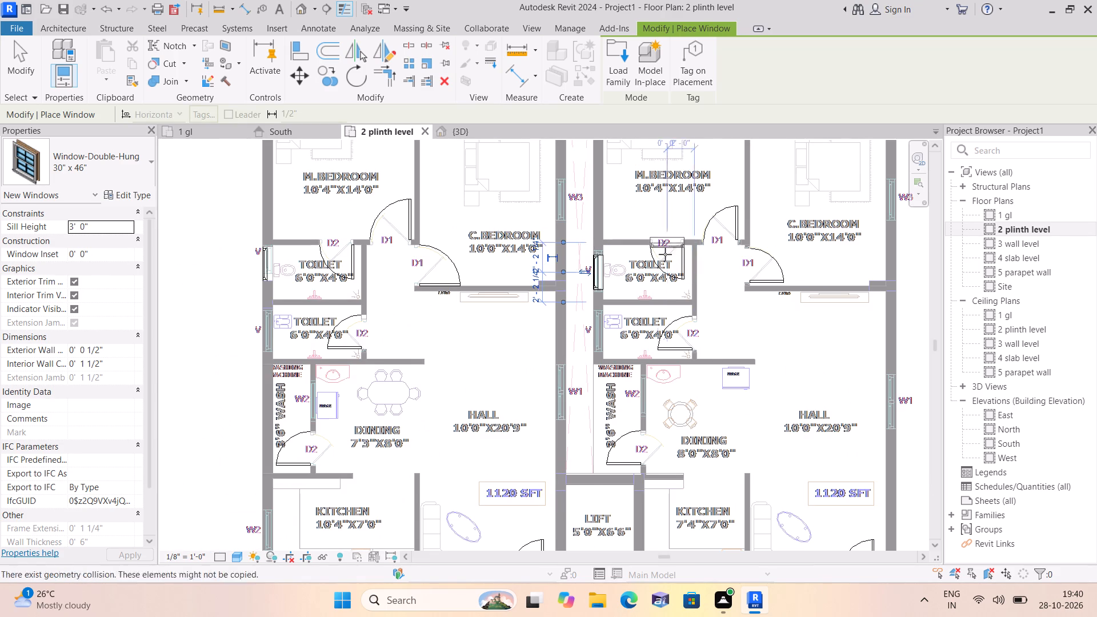
scroll(632, 307, "down", 1)
scroll(629, 382, "down", 1)
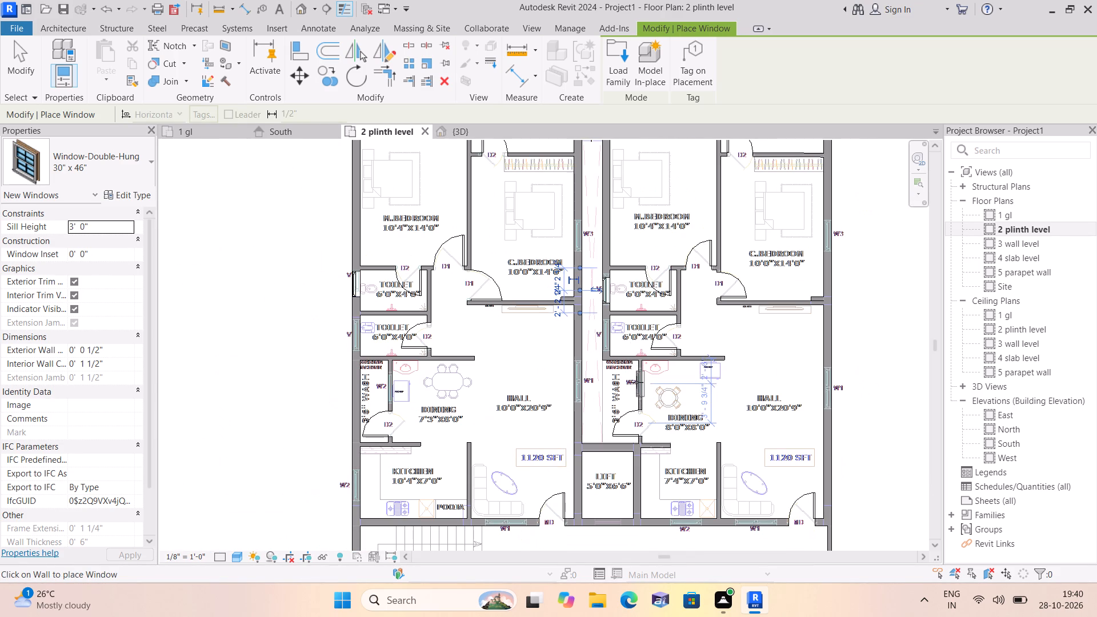
scroll(635, 380, "up", 5)
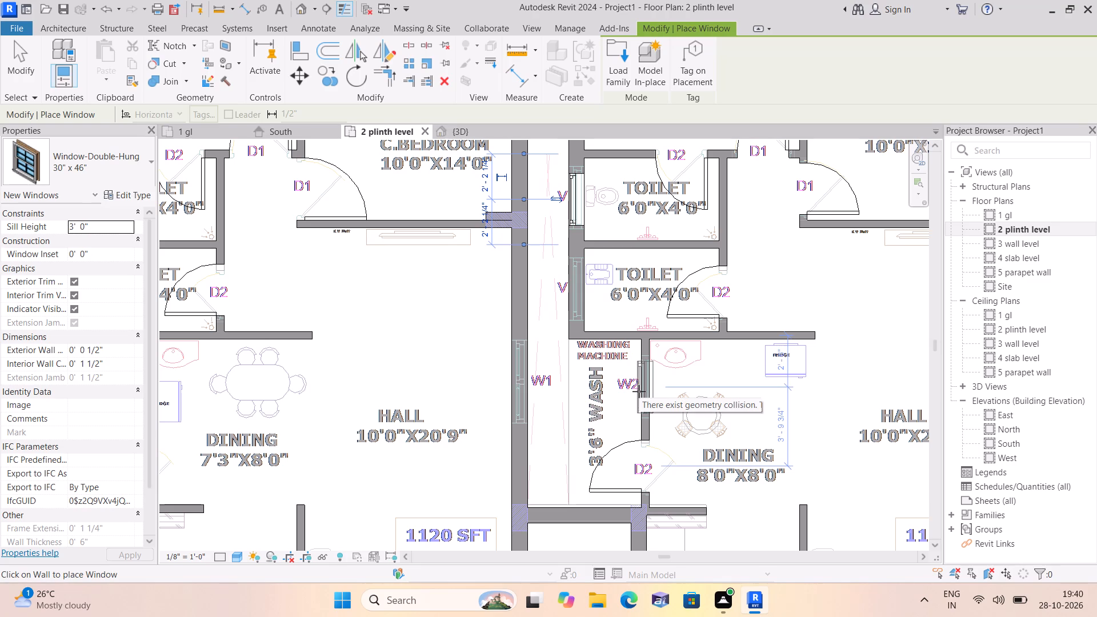
scroll(526, 296, "down", 1)
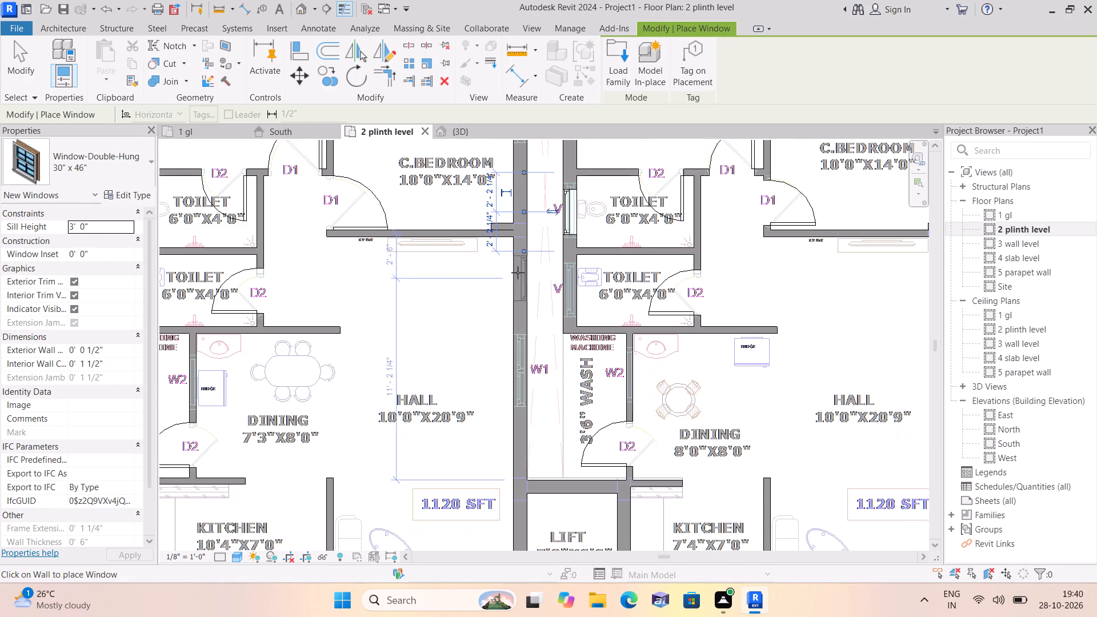
key("Escape")
scroll(449, 247, "down", 1)
scroll(382, 213, "down", 1)
scroll(334, 197, "down", 1)
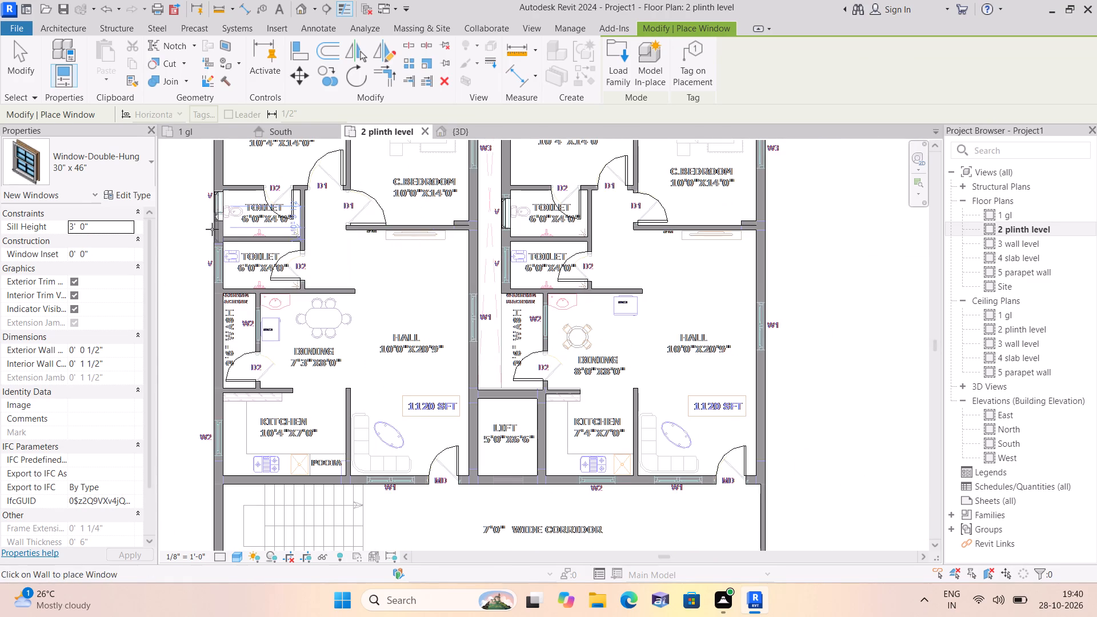
End window placement and select the double-hung window in the outer wall of the toilet adjoining the first M.BEDROOM.
middle_click_drag(211, 226, 322, 279)
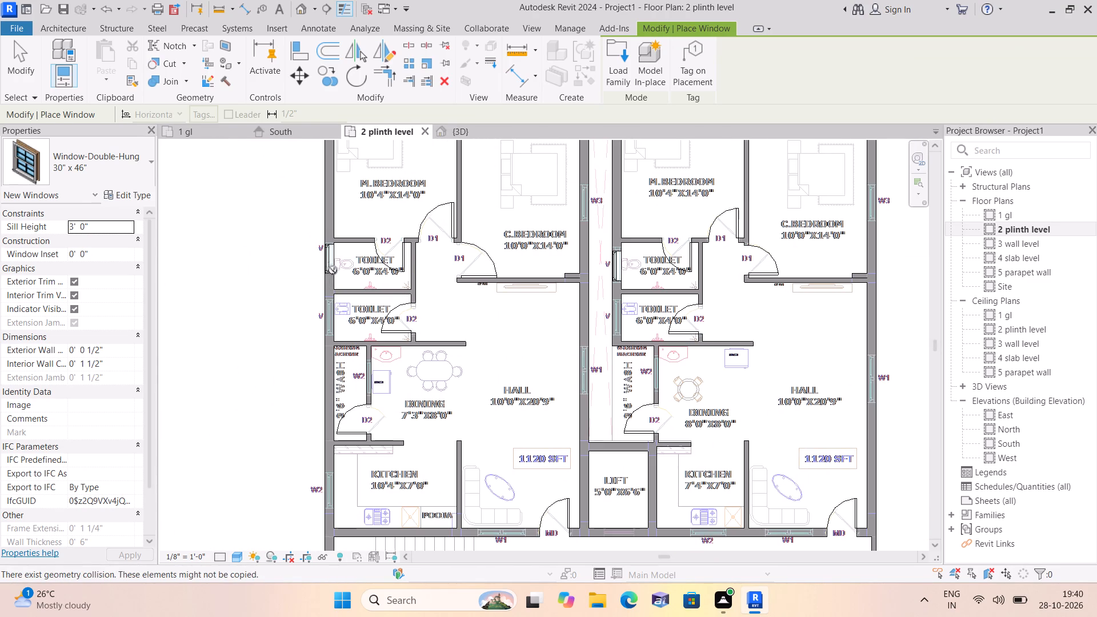
key("Escape")
scroll(334, 271, "up", 4)
left_click(333, 269)
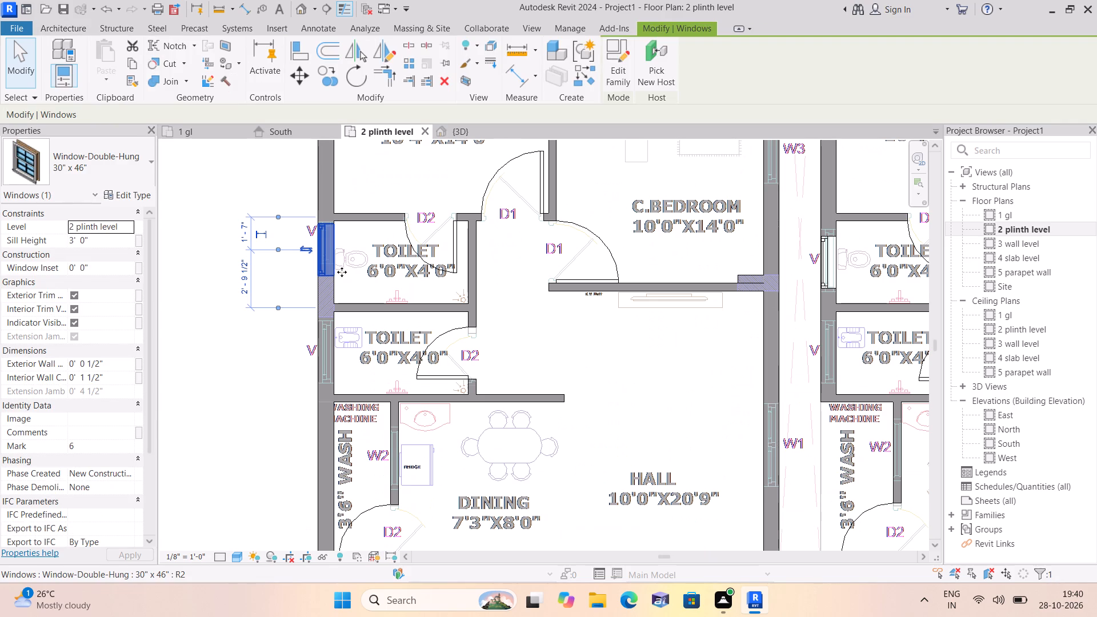
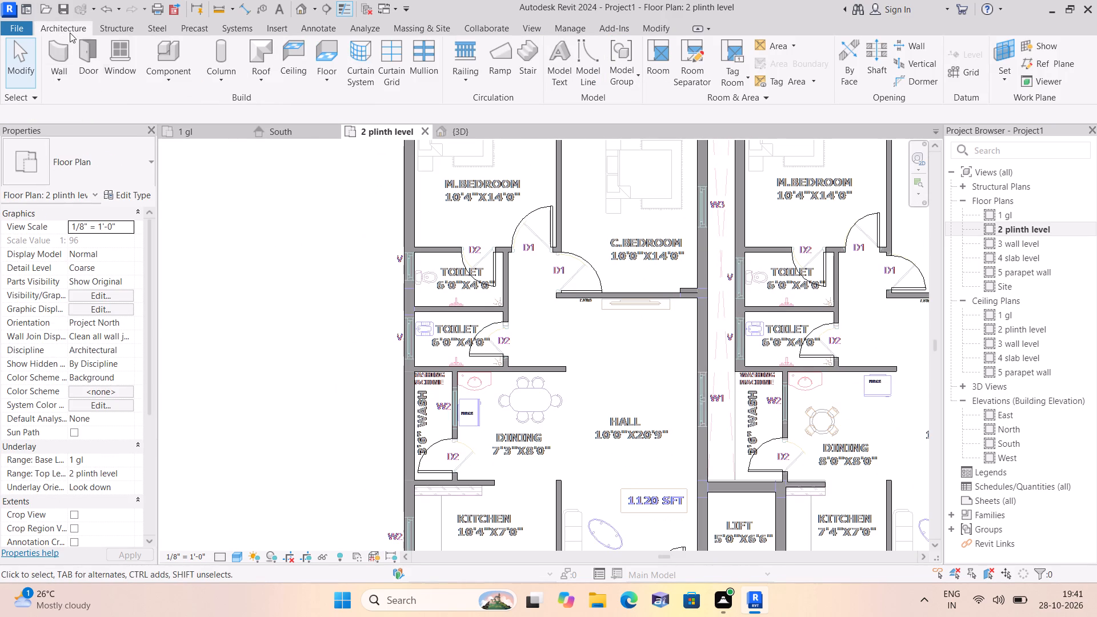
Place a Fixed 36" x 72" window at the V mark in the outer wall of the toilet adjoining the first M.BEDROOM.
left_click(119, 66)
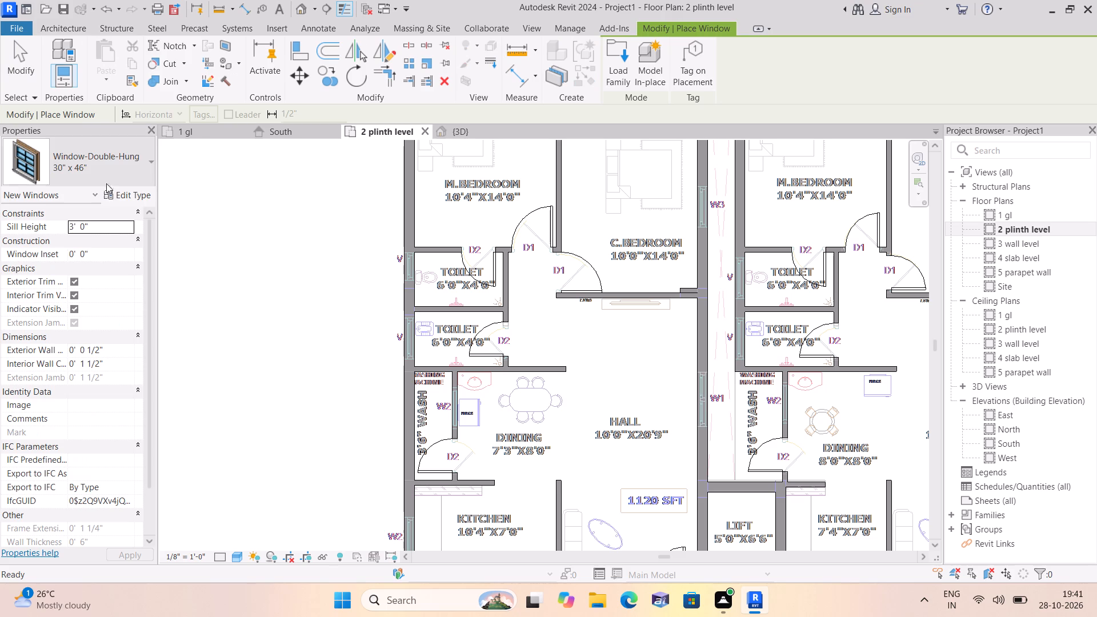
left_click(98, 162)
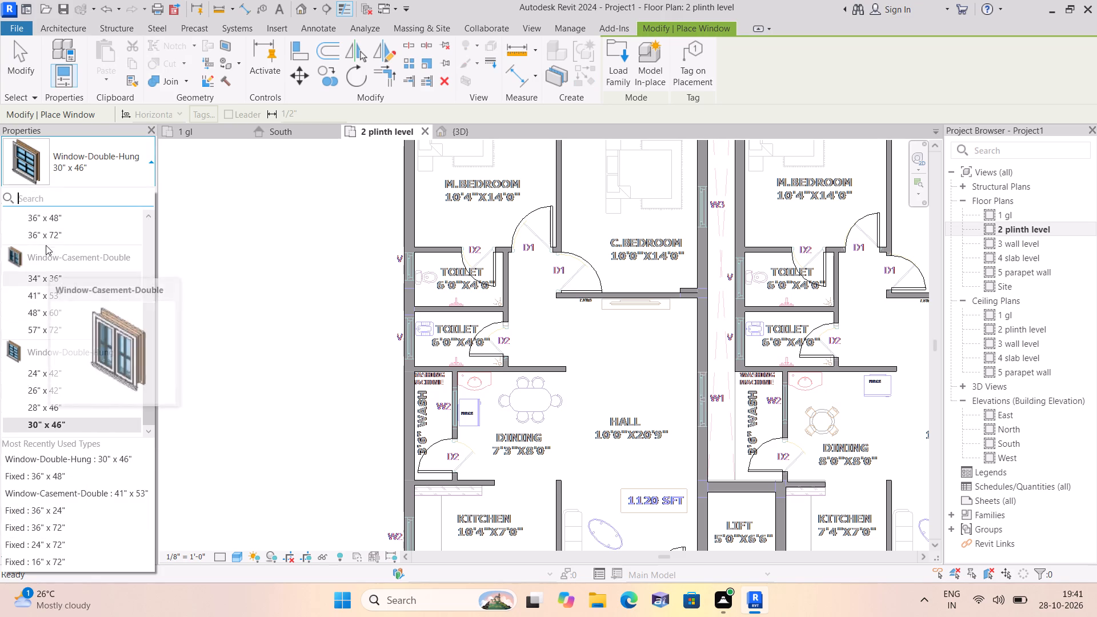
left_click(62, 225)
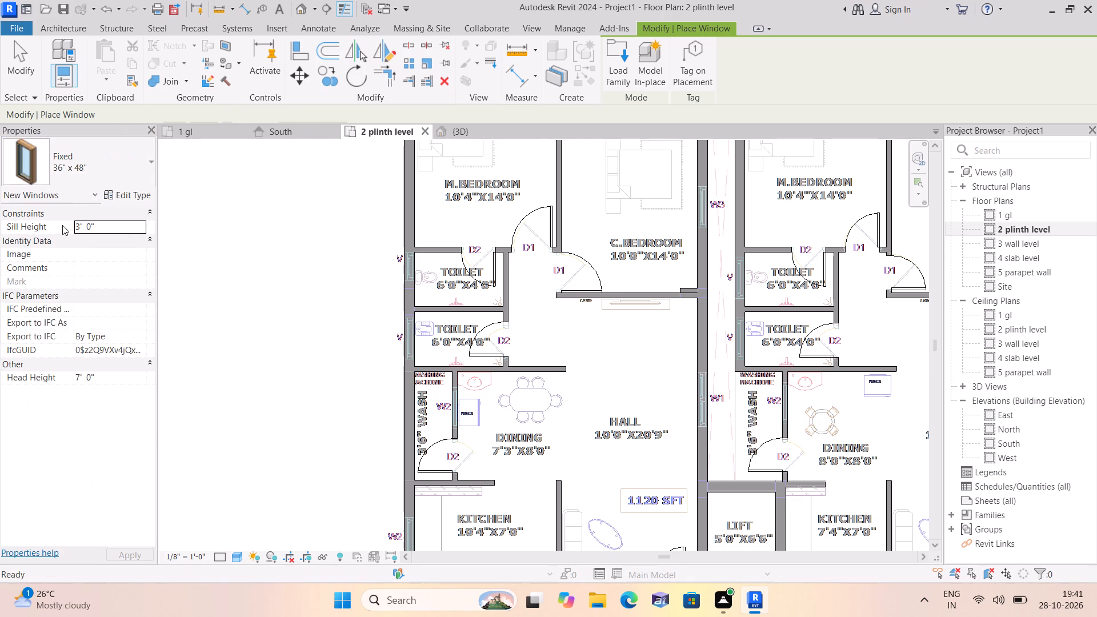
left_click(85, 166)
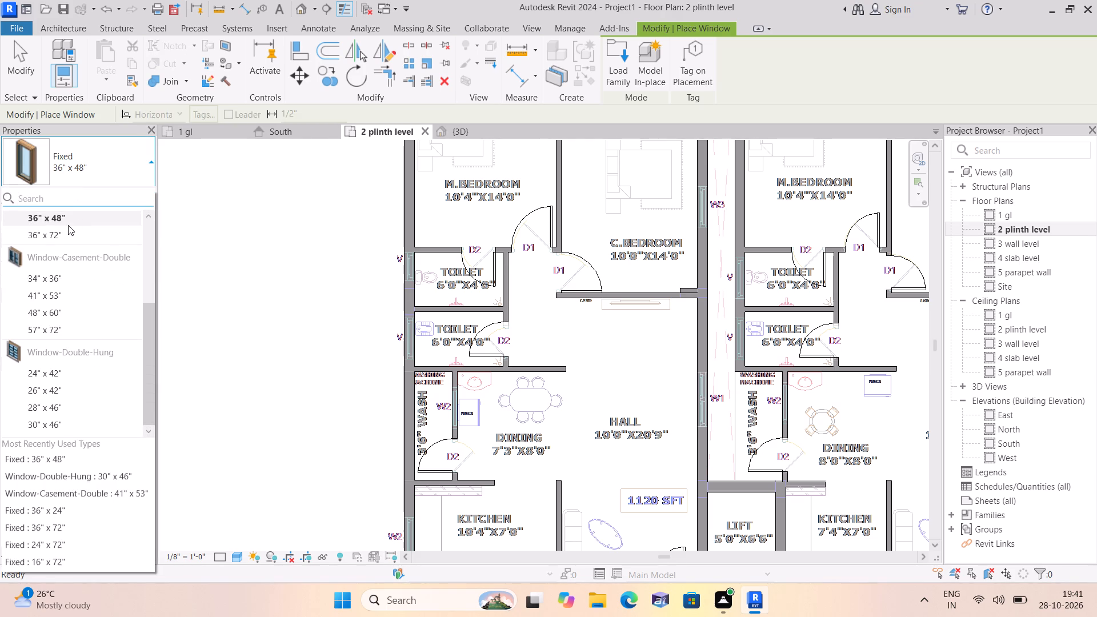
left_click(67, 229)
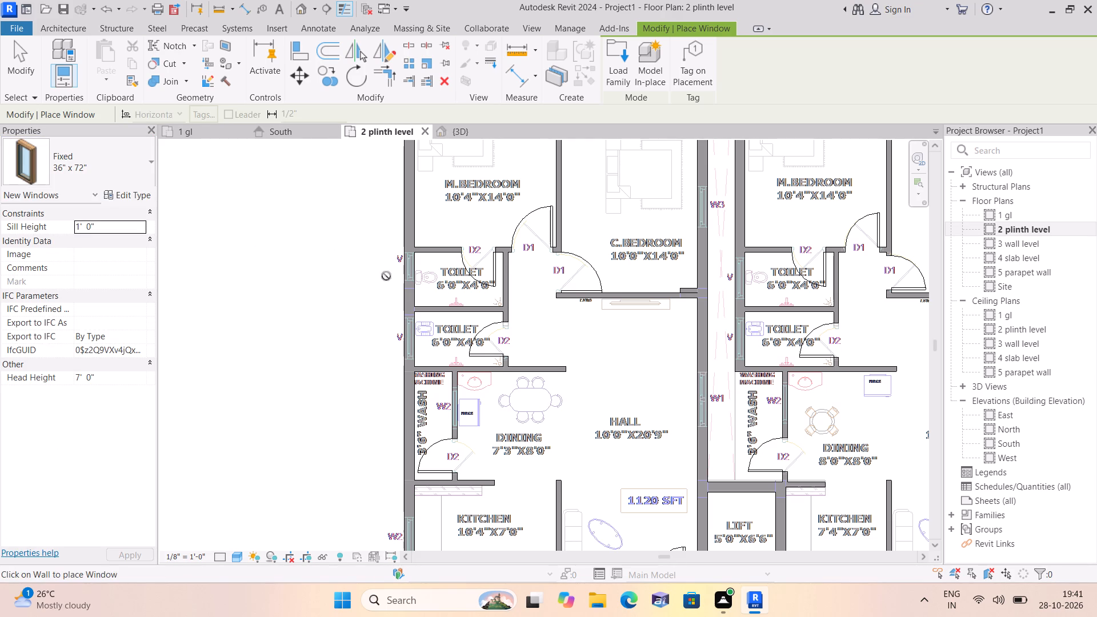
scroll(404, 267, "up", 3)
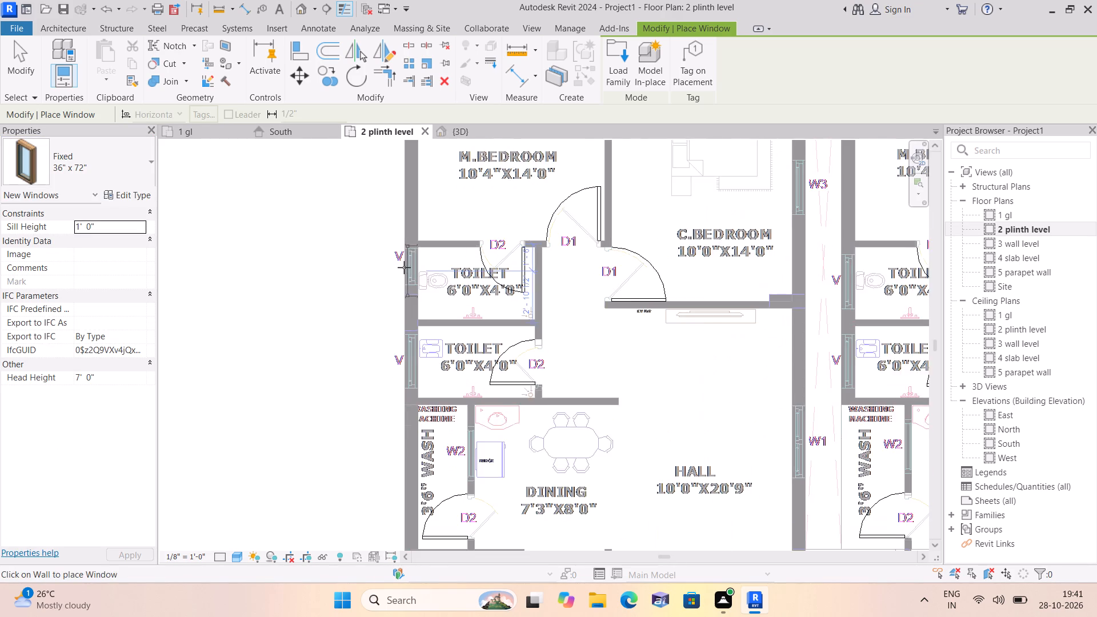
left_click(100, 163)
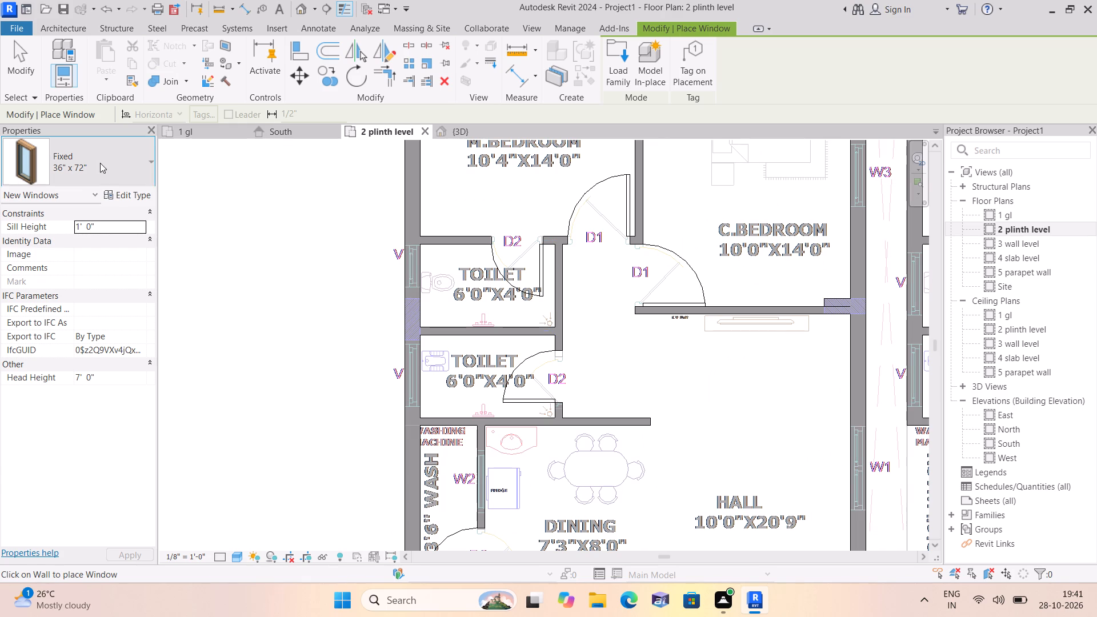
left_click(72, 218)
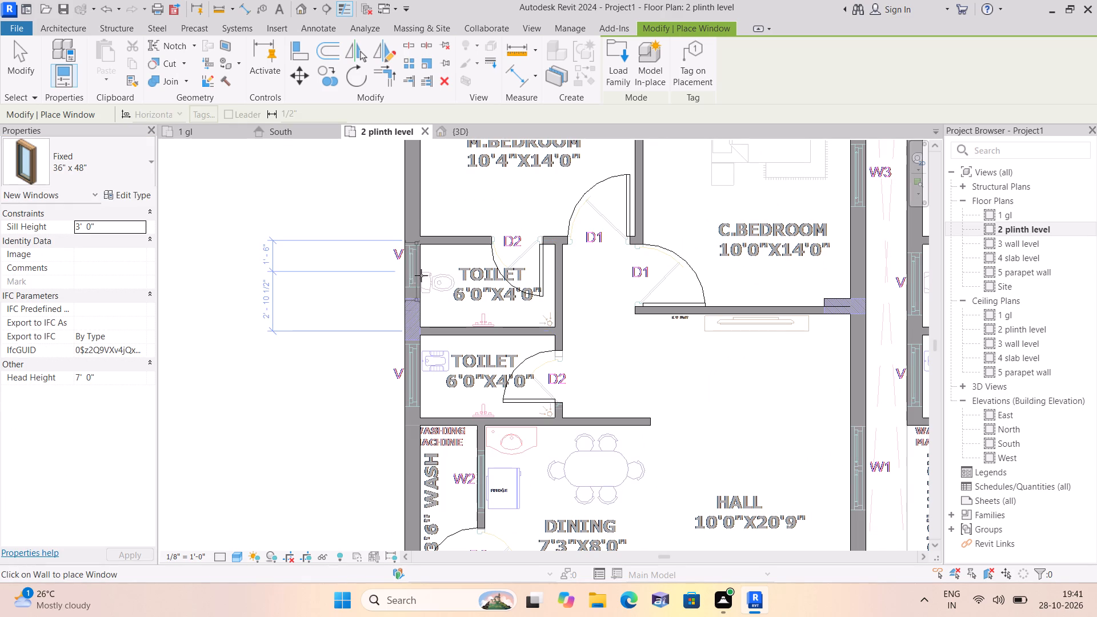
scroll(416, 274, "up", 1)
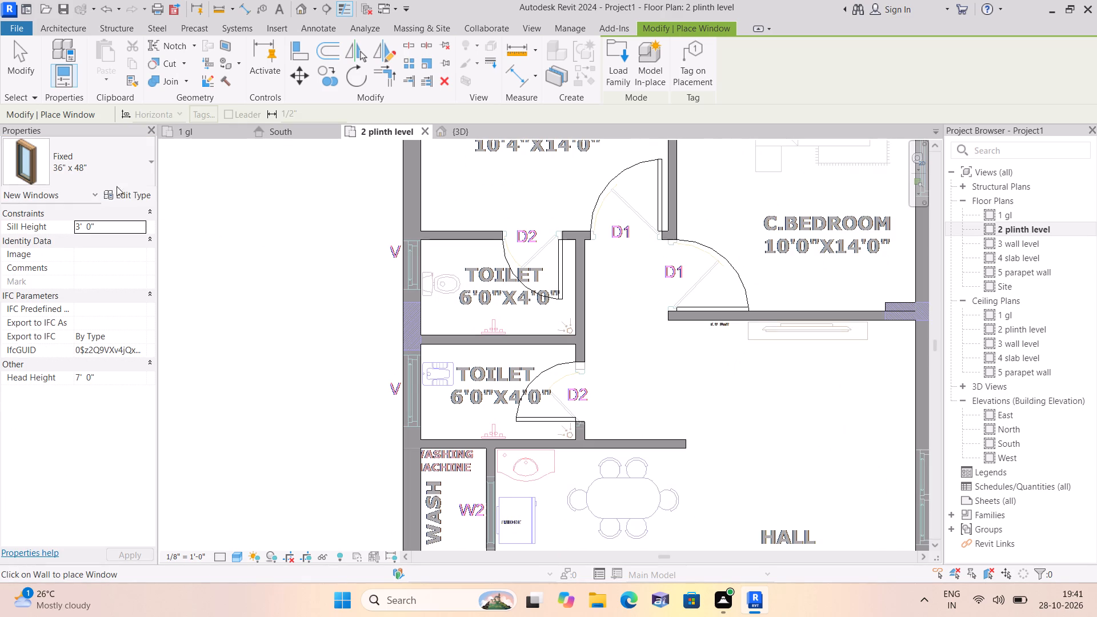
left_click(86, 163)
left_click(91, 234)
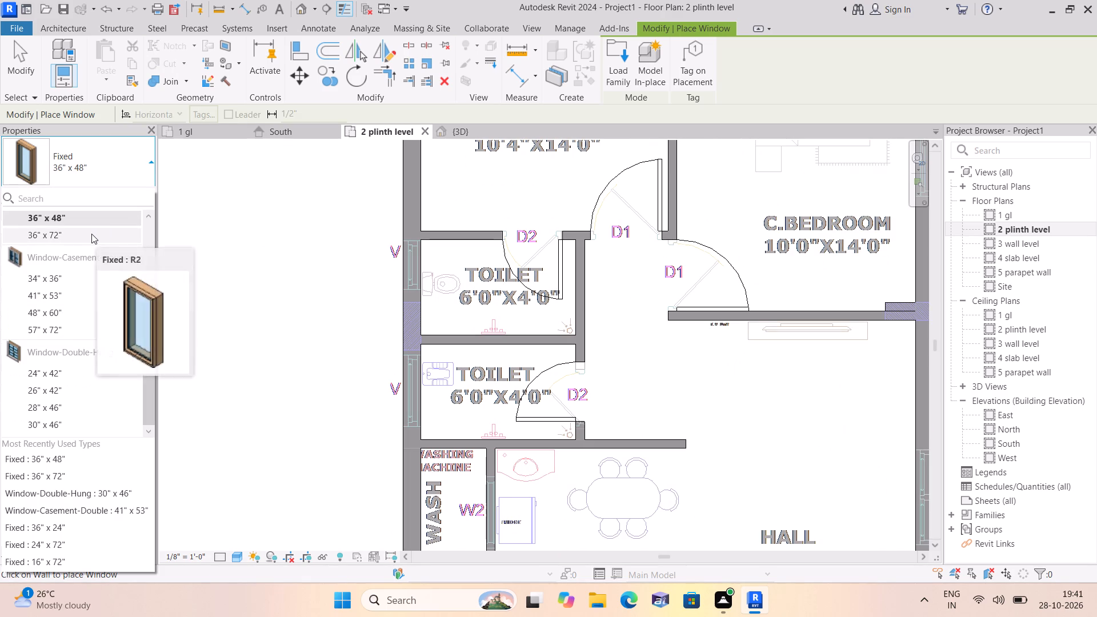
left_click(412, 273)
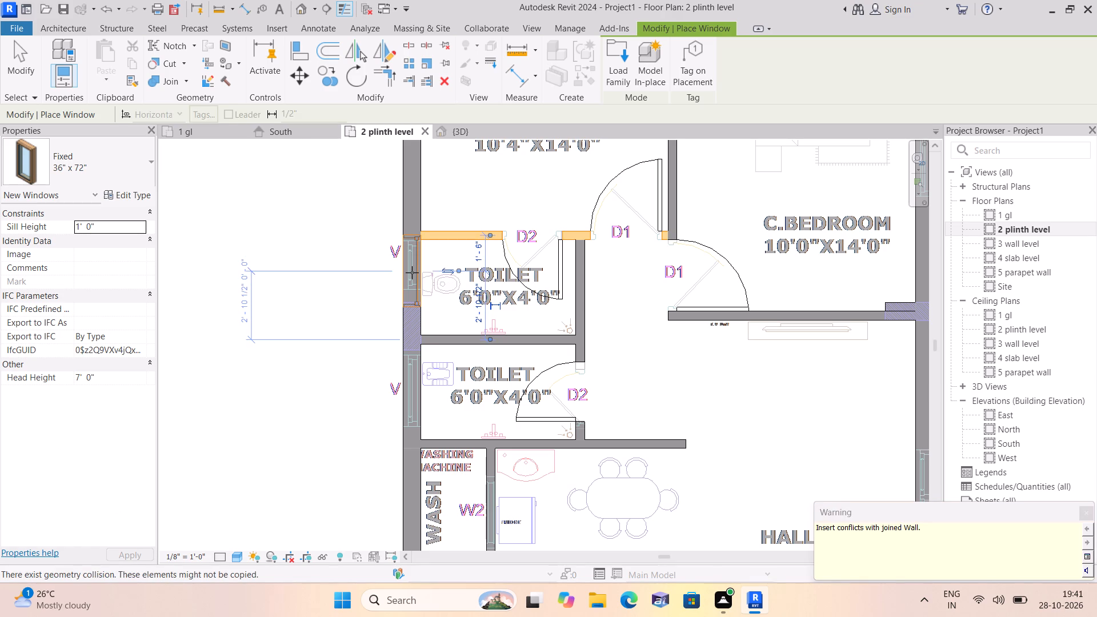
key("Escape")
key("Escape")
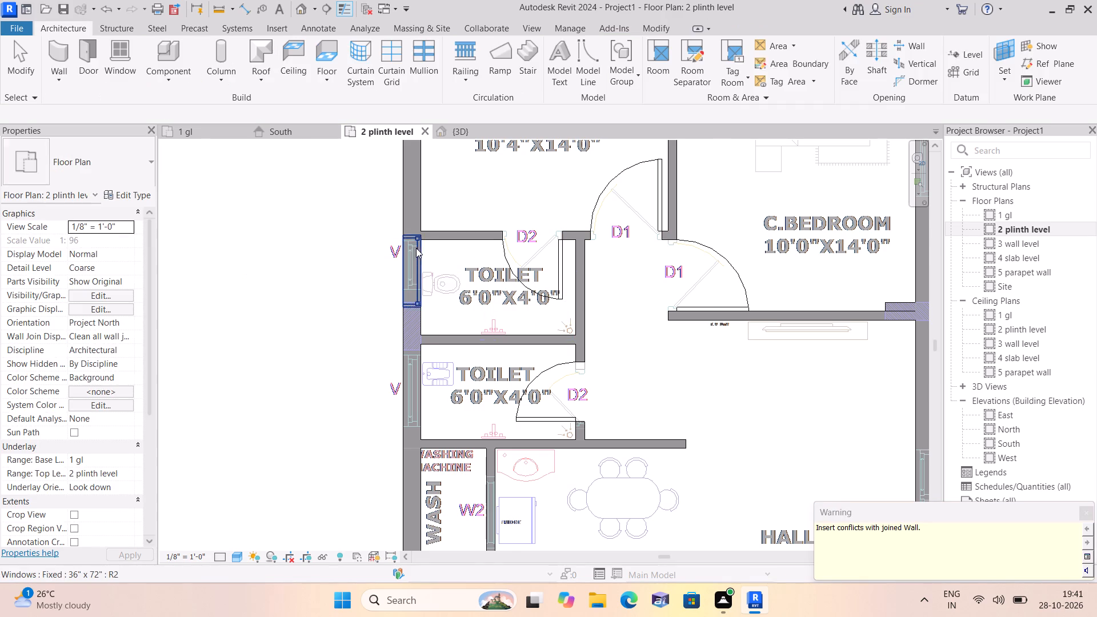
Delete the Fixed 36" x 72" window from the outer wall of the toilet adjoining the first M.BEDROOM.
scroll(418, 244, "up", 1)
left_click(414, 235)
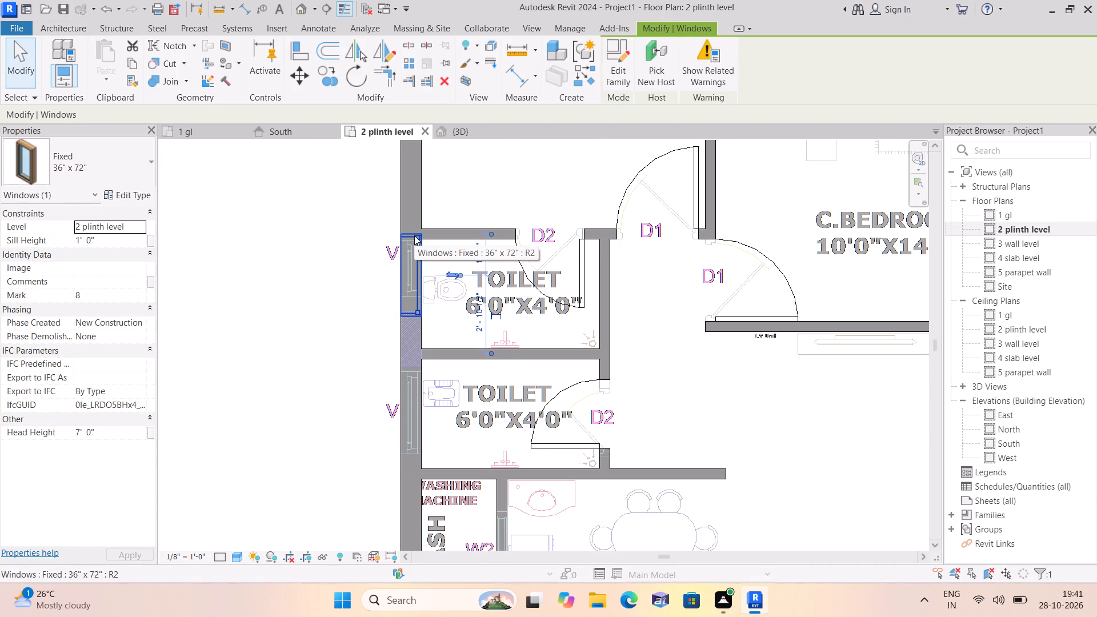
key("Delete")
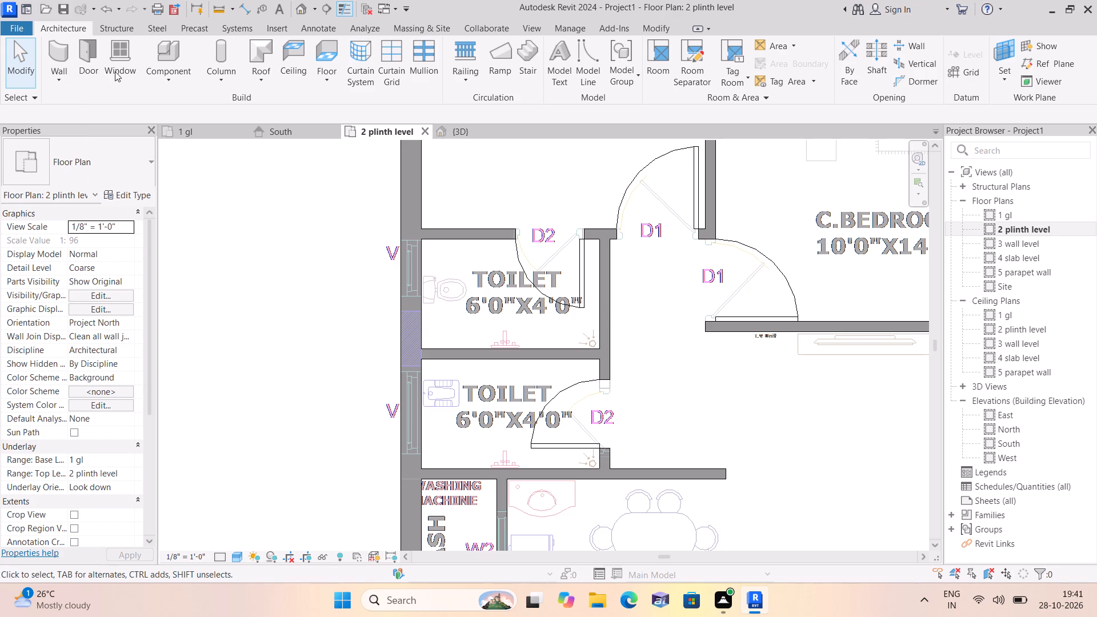
Place a Fixed 36" x 48" window at the V mark of the toilet adjoining the first M.BEDROOM and check its position.
left_click(118, 71)
left_click(89, 168)
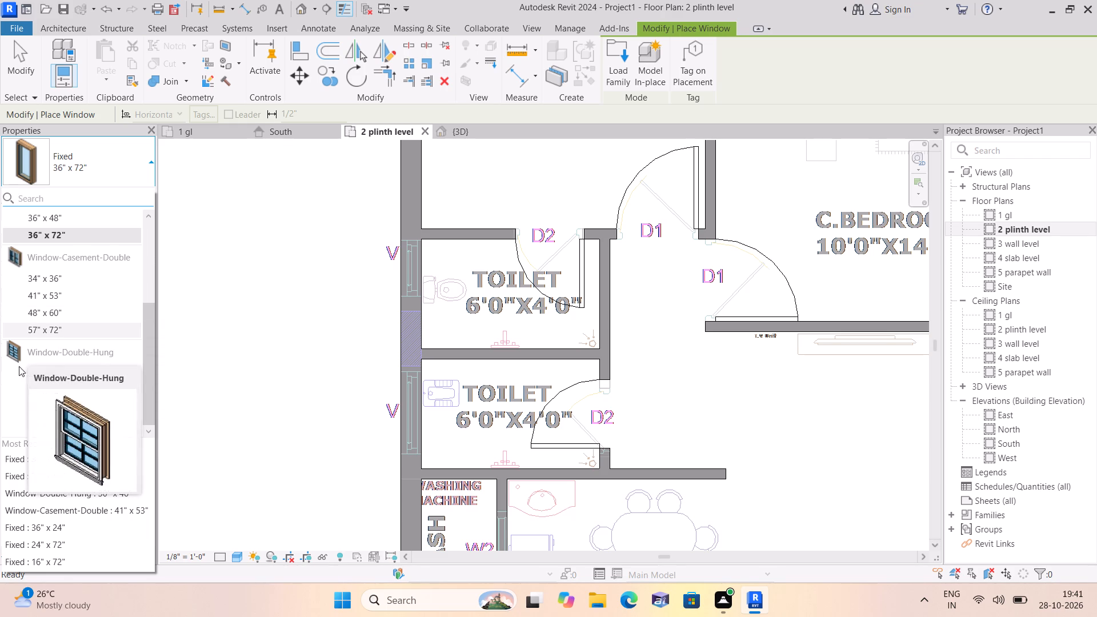
left_click(62, 219)
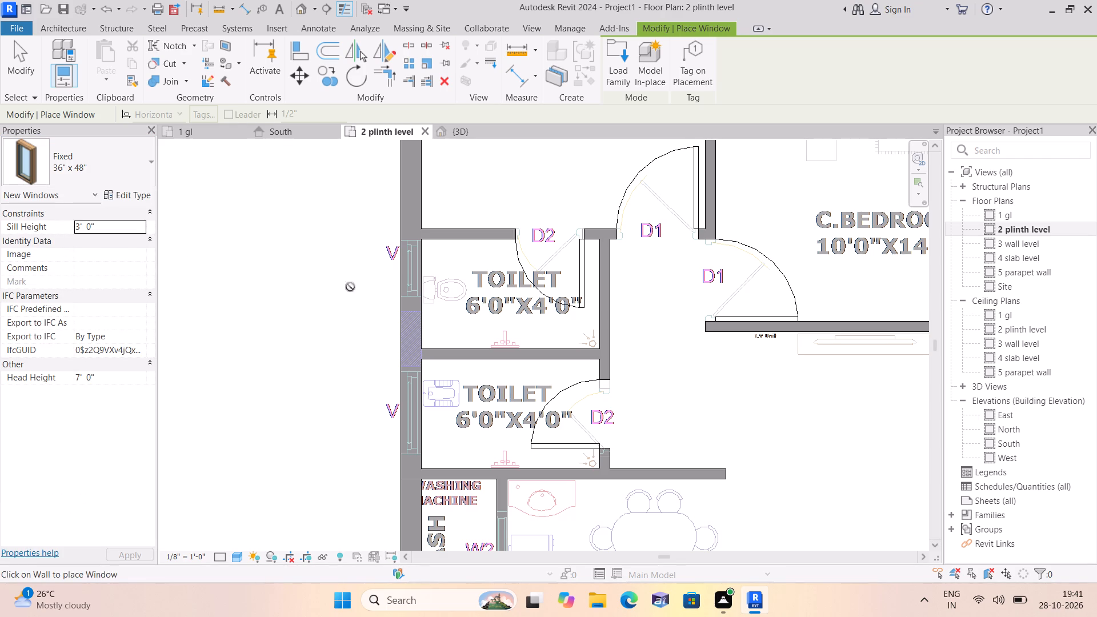
left_click(404, 283)
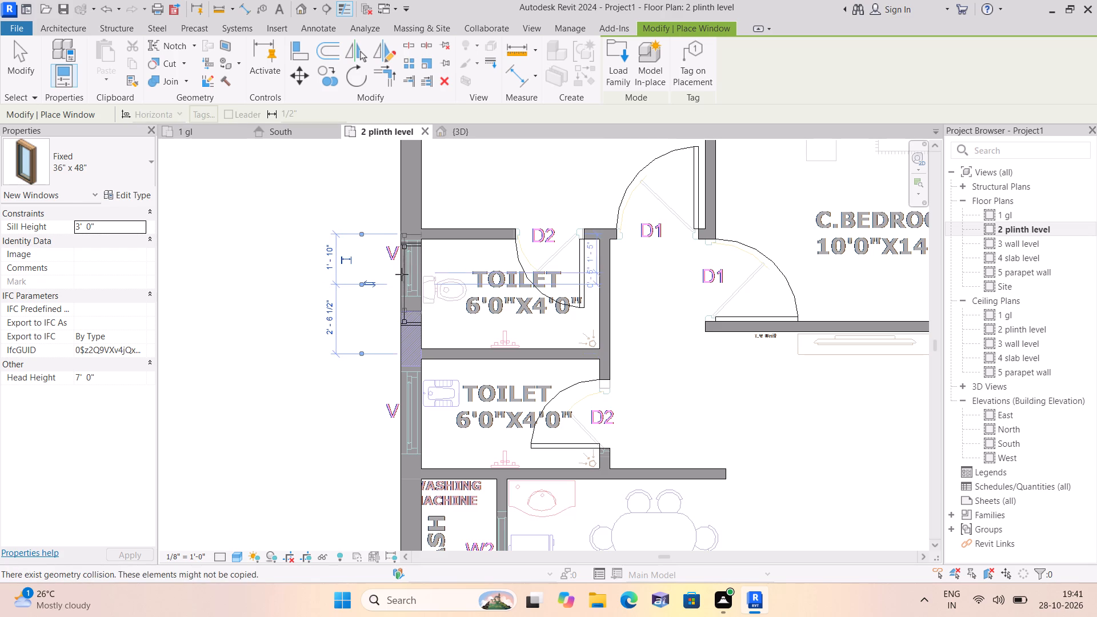
key("Escape")
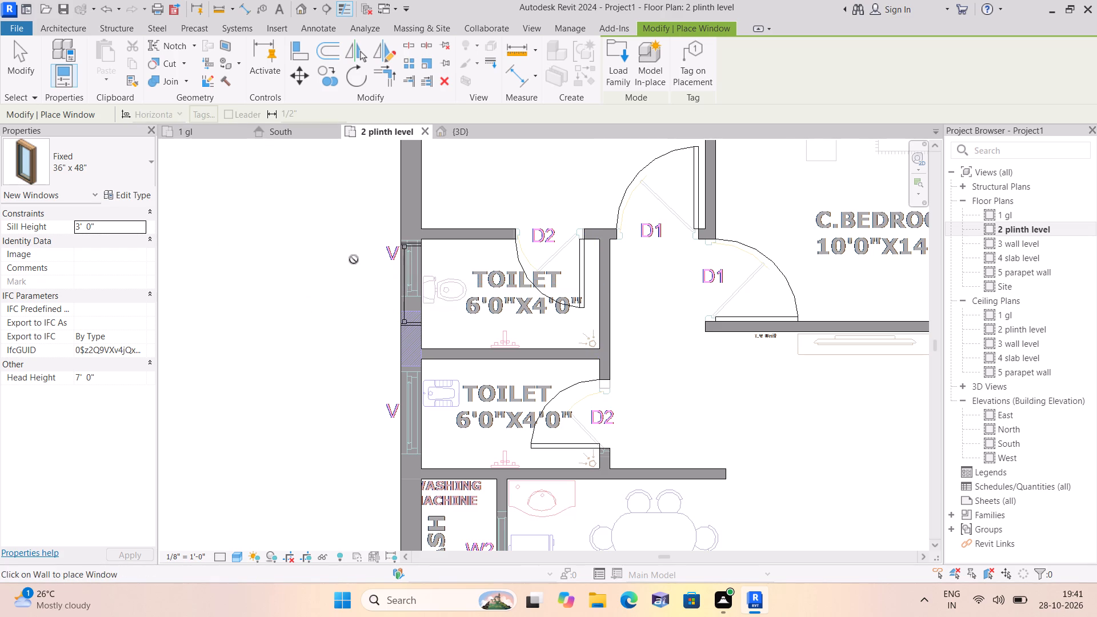
scroll(354, 258, "down", 2)
key("Escape")
scroll(395, 278, "up", 2)
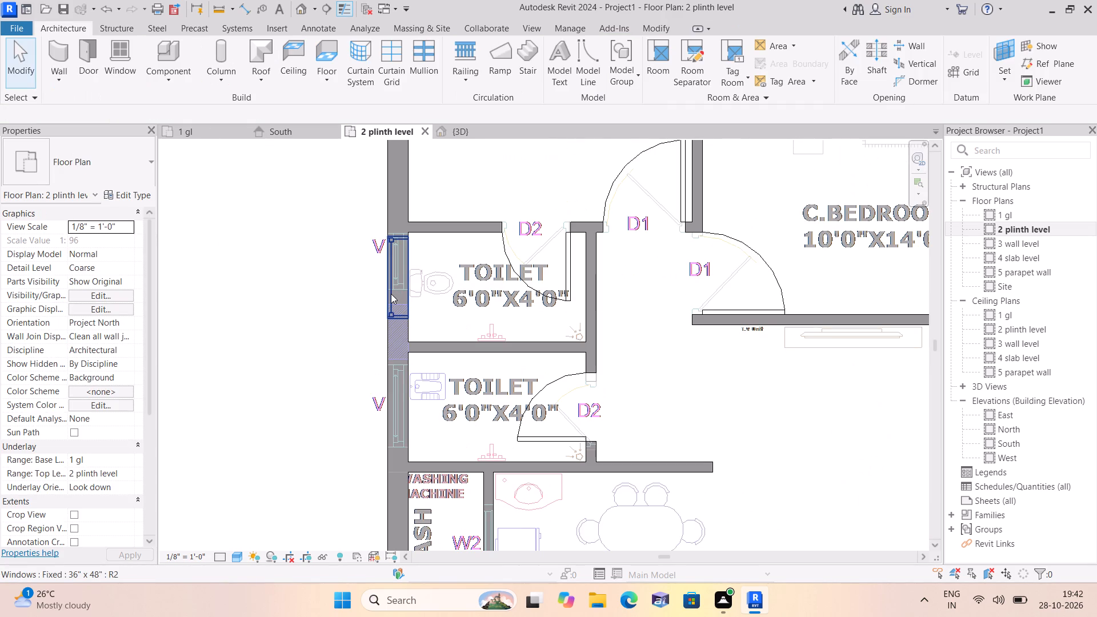
left_click(391, 294)
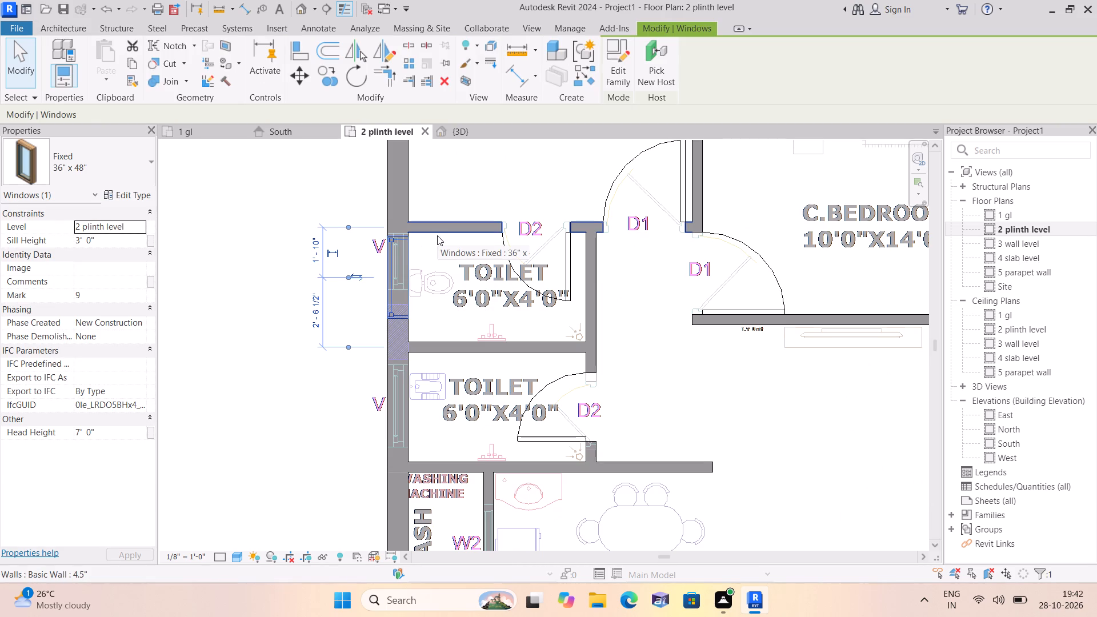
key("Escape")
left_click(400, 237)
scroll(400, 237, "up", 3)
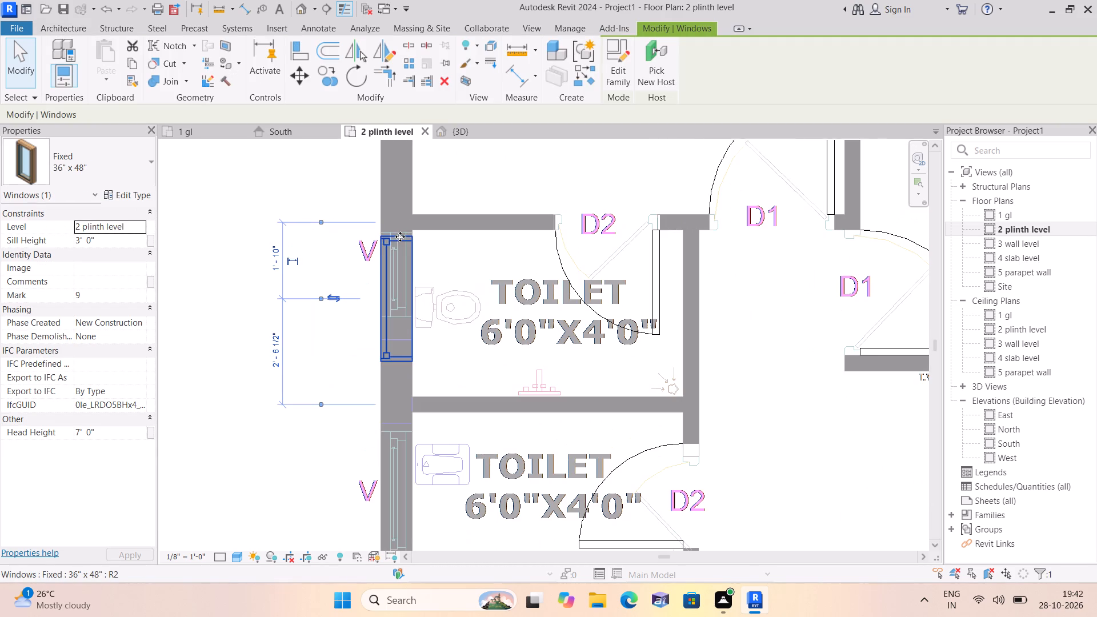
key("Escape")
scroll(351, 236, "down", 2)
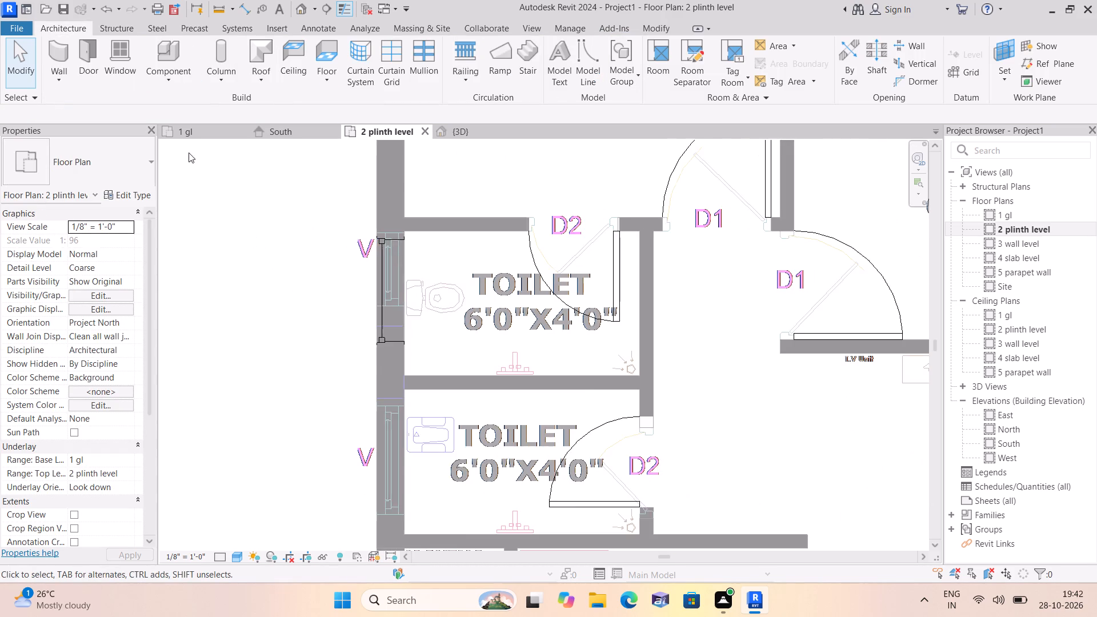
Place Fixed 36" x 48" windows at the W3 marks in the outer walls of both upper flats' M.BEDROOMs.
left_click(121, 70)
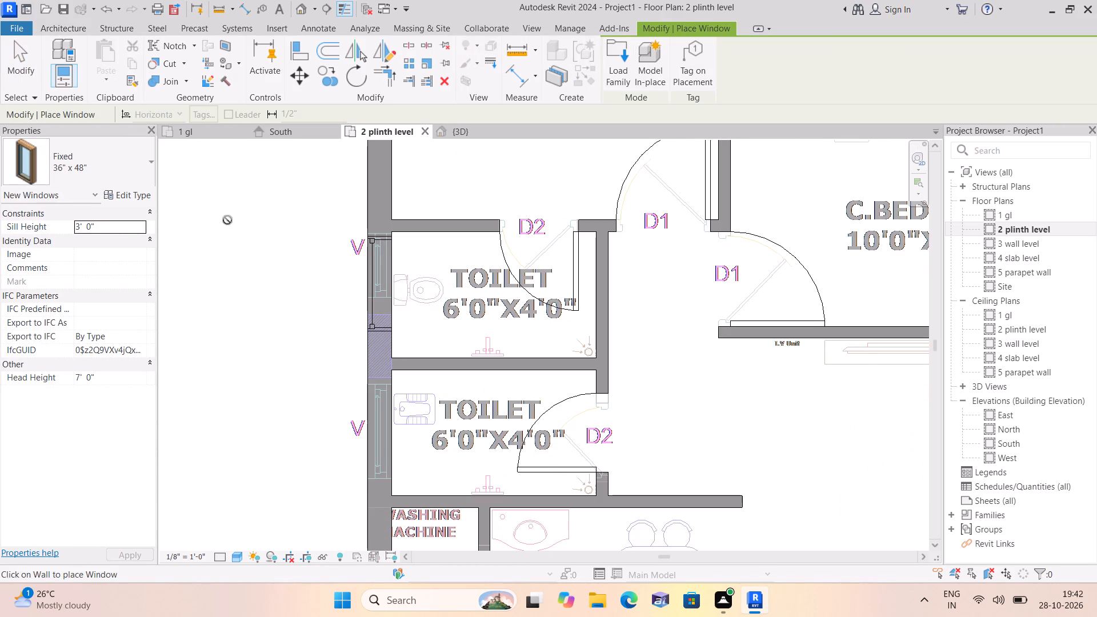
middle_click_drag(229, 228, 231, 403)
scroll(231, 403, "down", 3)
middle_click_drag(422, 202, 472, 390)
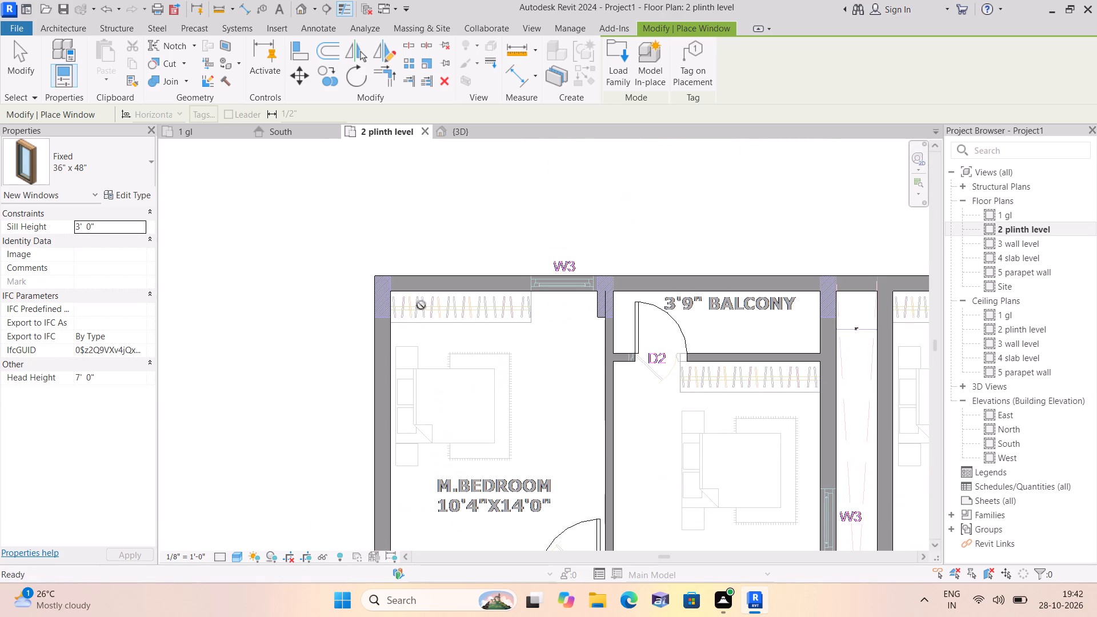
scroll(554, 286, "up", 1)
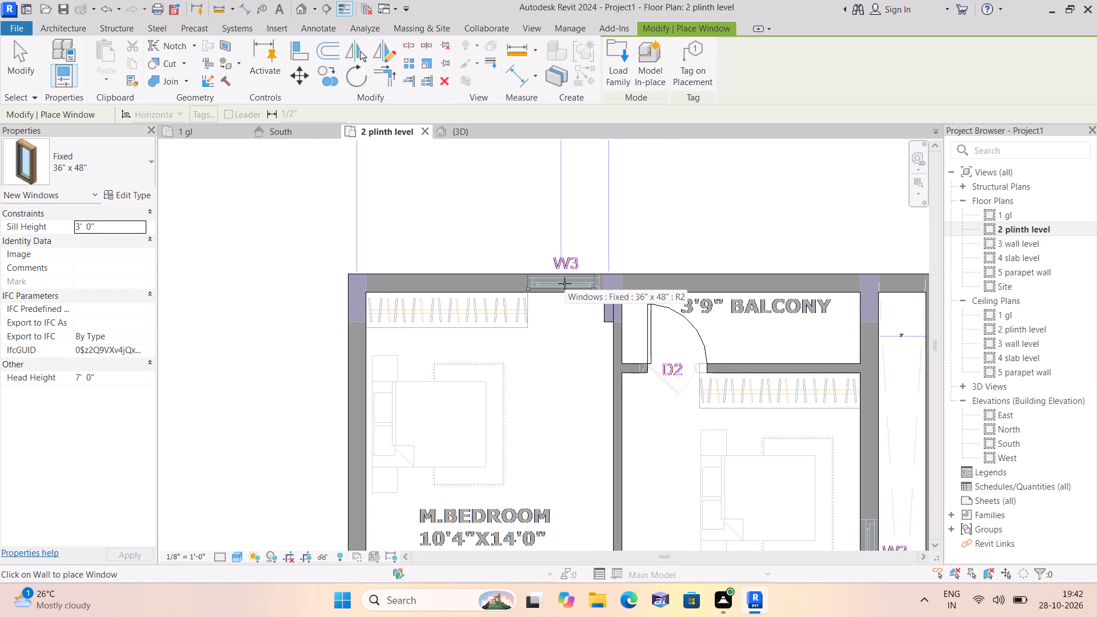
left_click(564, 283)
middle_click_drag(566, 296, 381, 296)
scroll(479, 303, "down", 2)
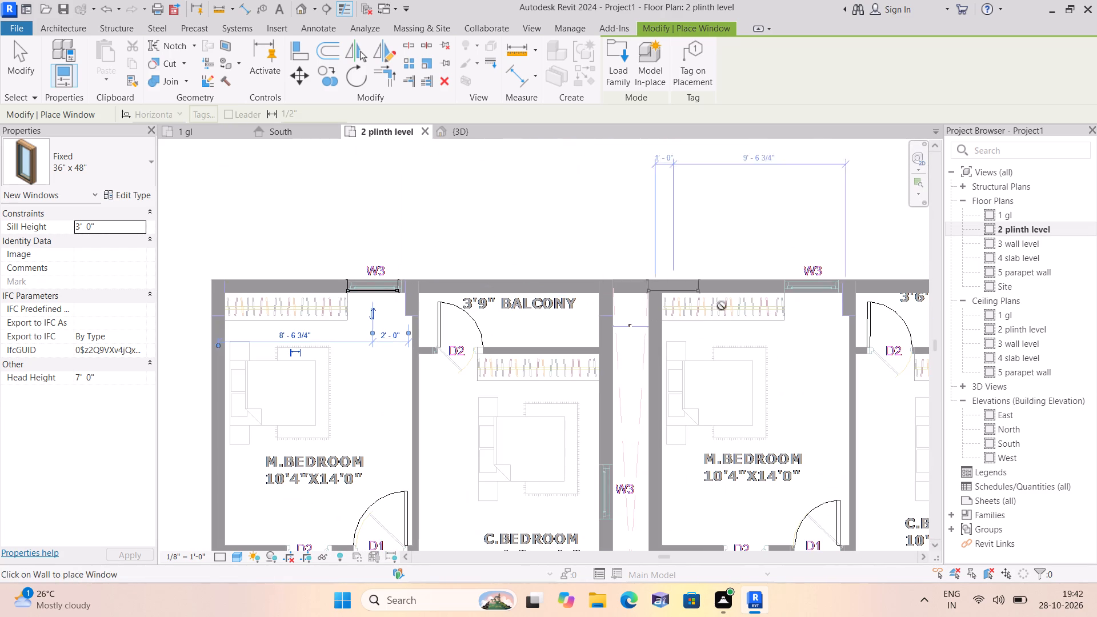
left_click(810, 280)
Place Fixed 36" x 48" windows at the W3 marks in the side walls of both upper flats' C.BEDROOMs.
scroll(832, 285, "down", 1)
middle_click_drag(830, 285, 650, 237)
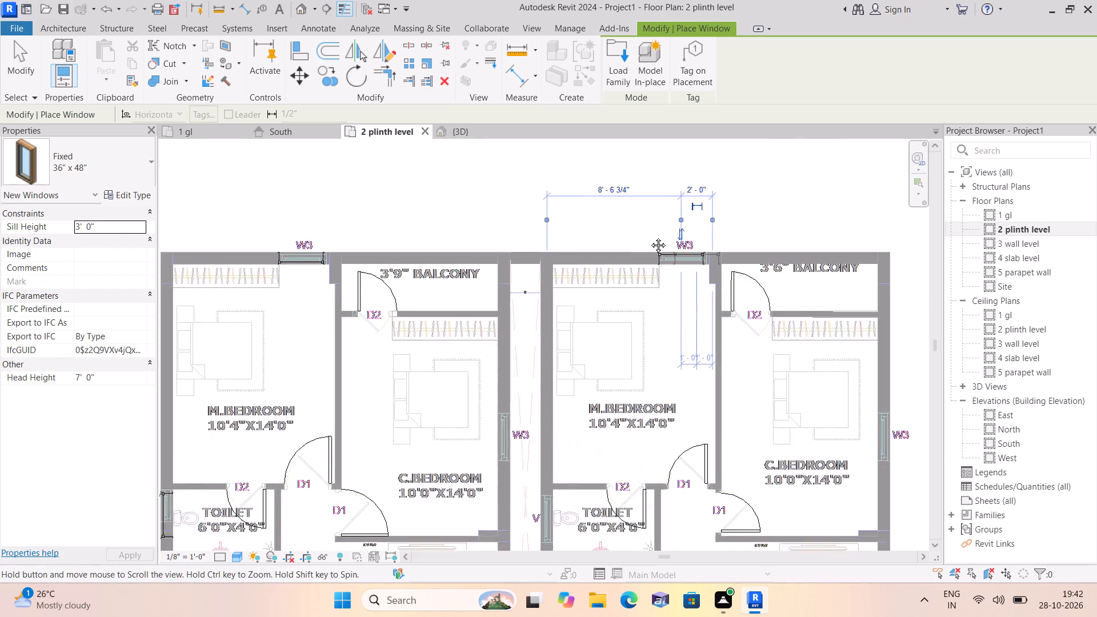
middle_click_drag(650, 237, 559, 206)
scroll(614, 224, "down", 1)
left_click(726, 364)
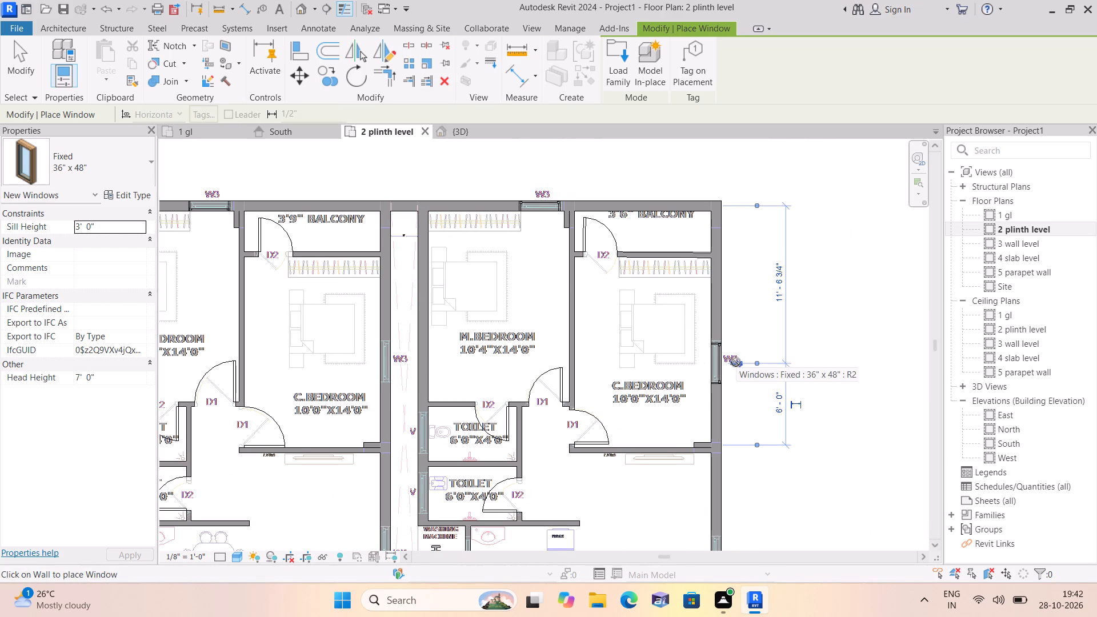
left_click(390, 363)
Place Fixed 36" x 48" windows at the V marks in the outer walls of the second flat's two toilets.
left_click(422, 428)
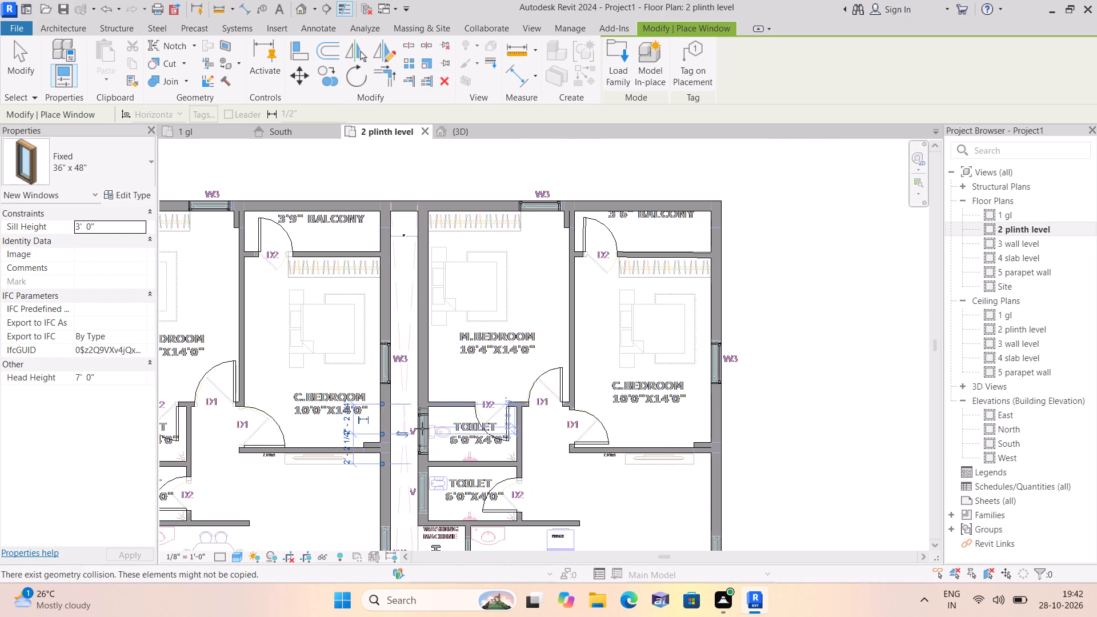
middle_click_drag(422, 428, 461, 274)
left_click(461, 339)
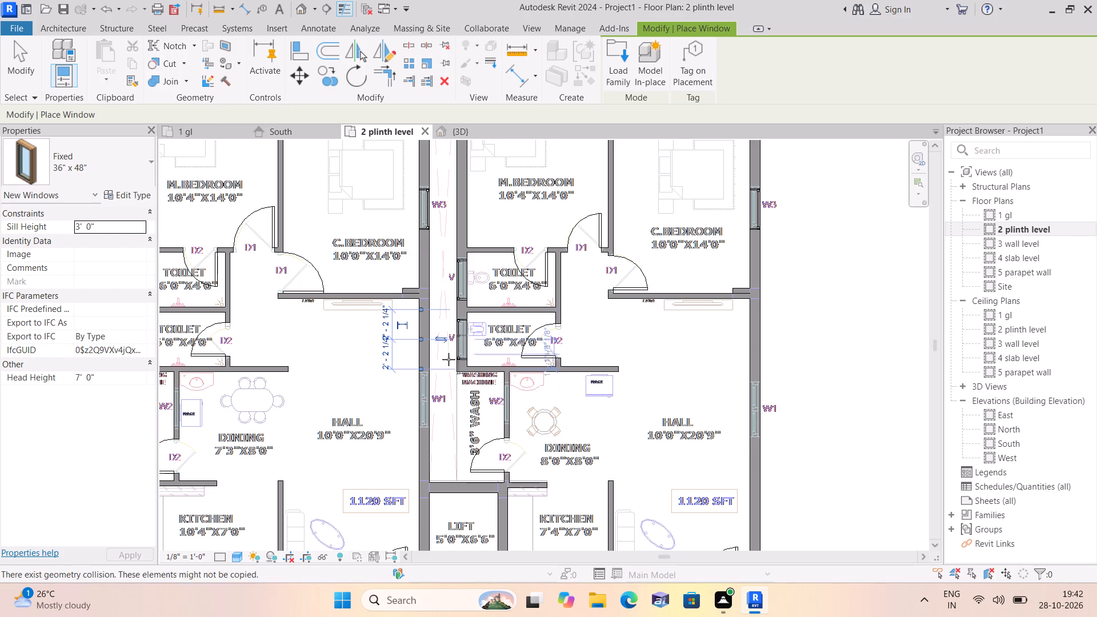
Place Fixed 36" x 48" windows at the second flat's W2 marks, between WASH and DINING and in the KITCHEN's corridor wall.
left_click(505, 404)
middle_click_drag(812, 361, 799, 229)
scroll(800, 234, "down", 2)
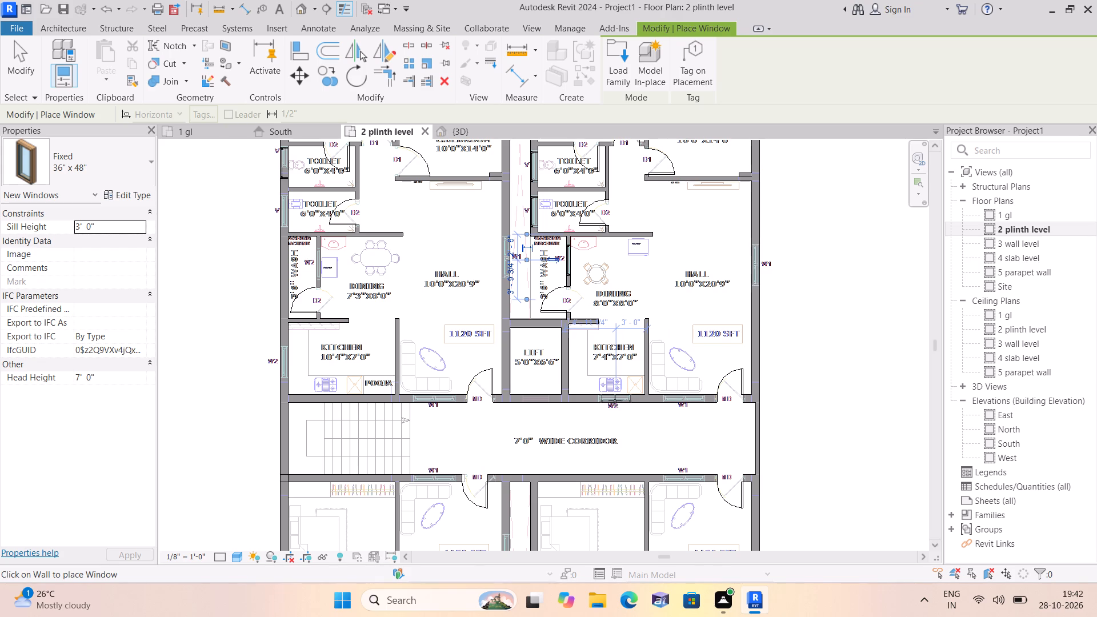
left_click(613, 400)
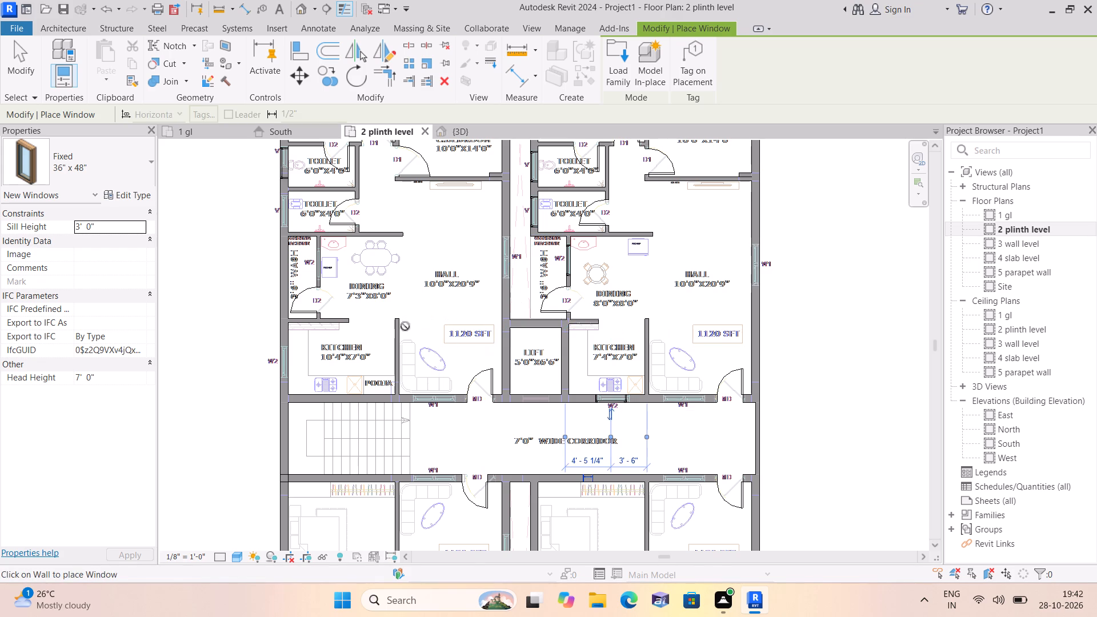
Place Fixed 36" x 48" windows at the first flat's KITCHEN W2 mark and the V mark of the toilet beside its WASH.
scroll(399, 302, "down", 1)
scroll(287, 372, "up", 1)
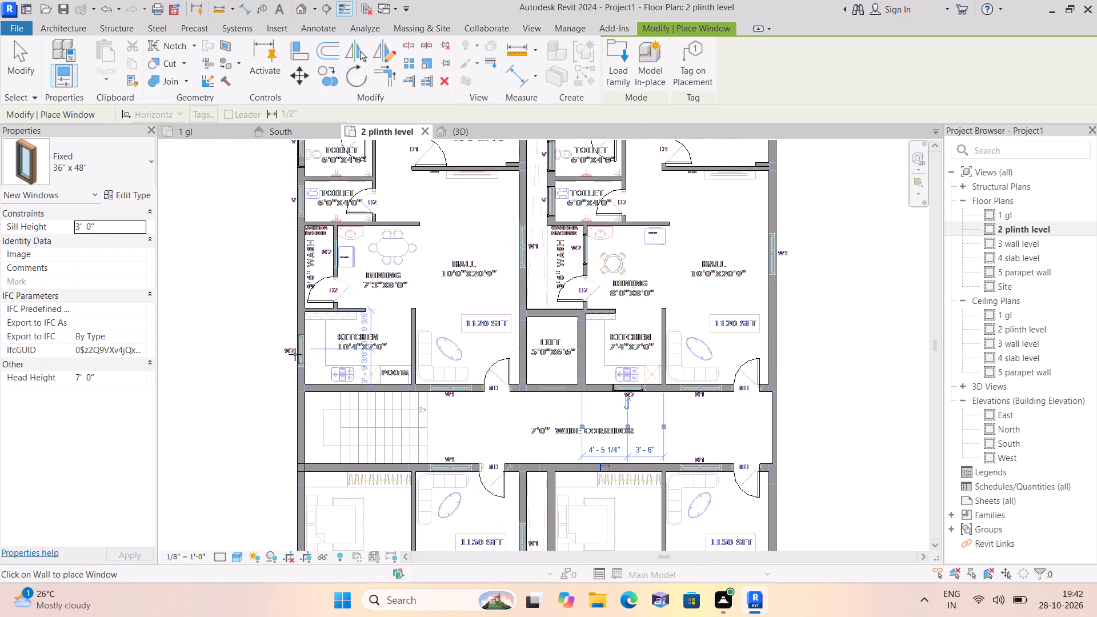
left_click(295, 354)
left_click(294, 199)
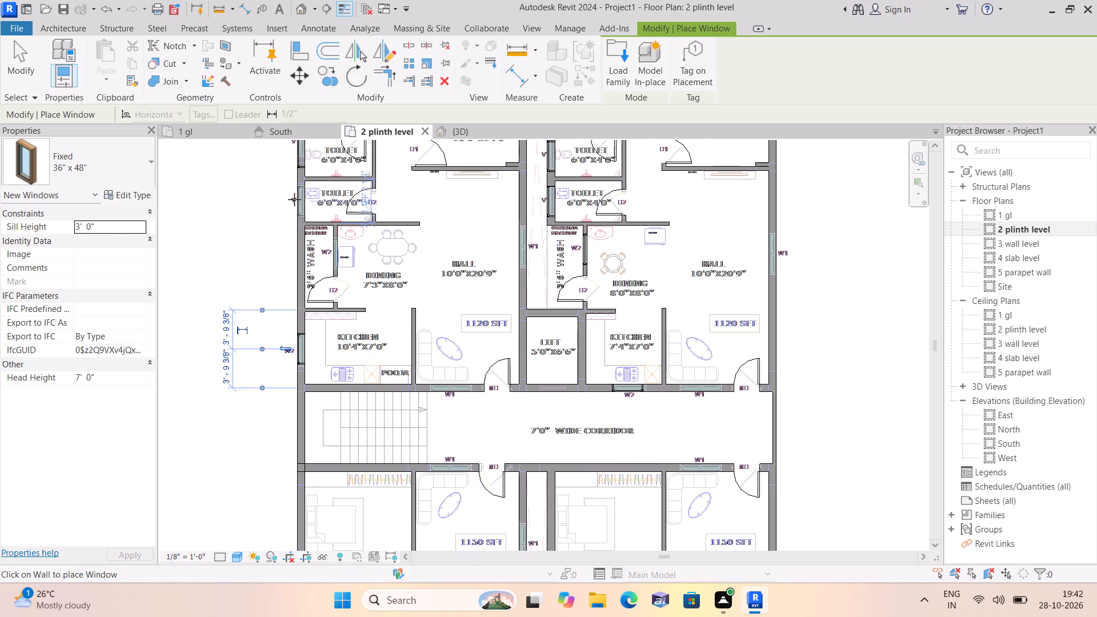
middle_click_drag(411, 327, 417, 254)
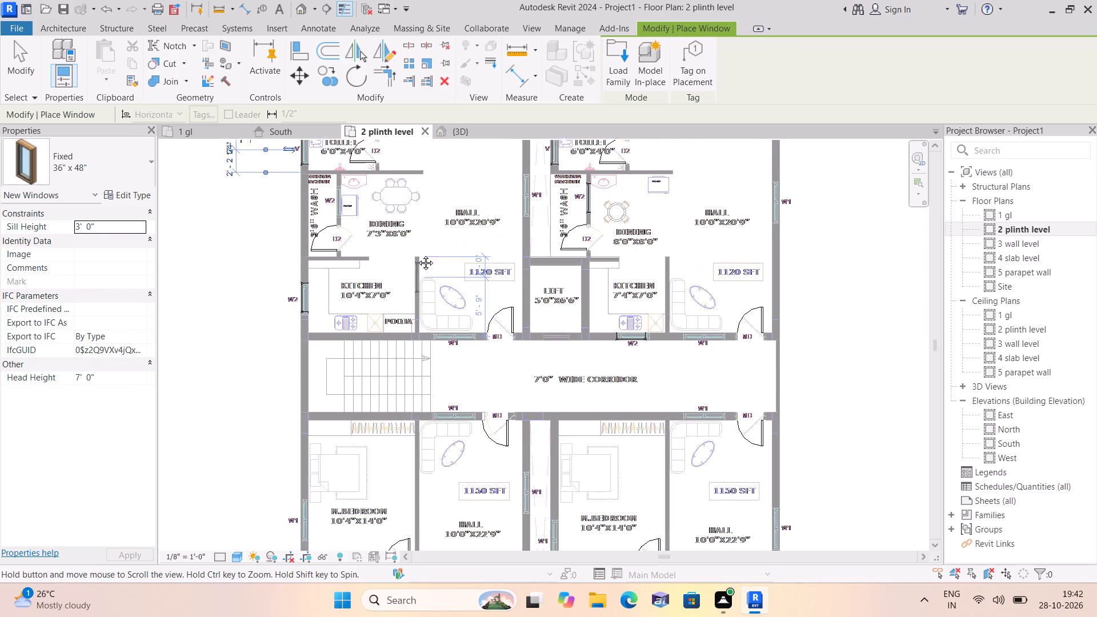
Place a Fixed 36" x 48" window at the upper first flat's W2 mark between WASH and DINING.
middle_click_drag(417, 254, 419, 241)
scroll(421, 241, "down", 1)
scroll(352, 189, "up", 2)
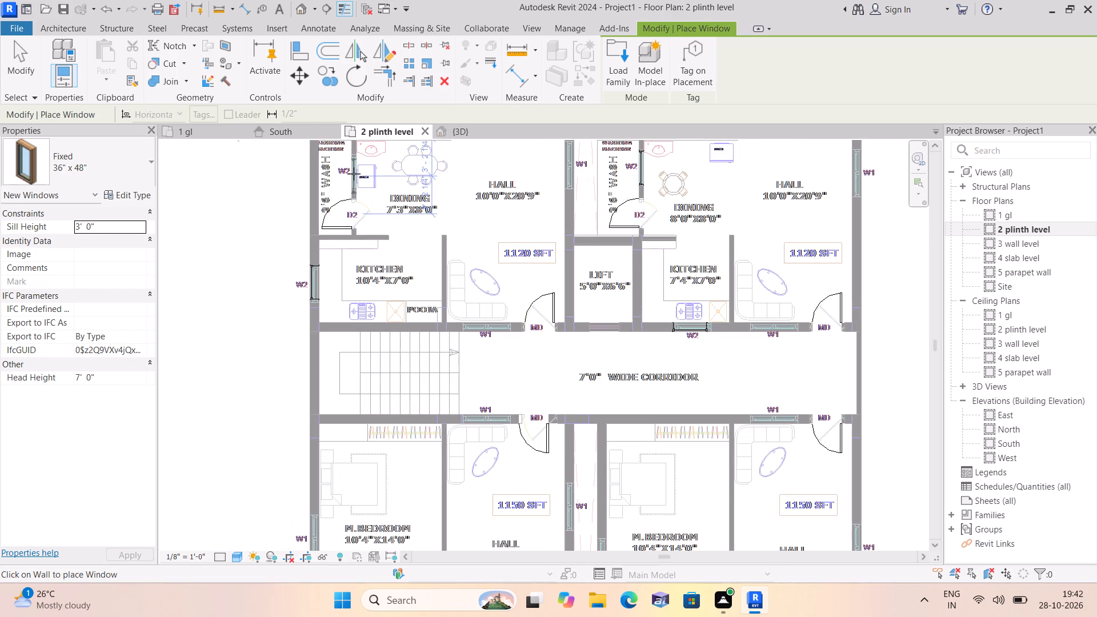
left_click(354, 174)
Place Fixed 36" x 48" windows at the W2 marks in the outer KITCHEN walls of both lower flats.
middle_click_drag(412, 378, 390, 217)
scroll(394, 243, "down", 1)
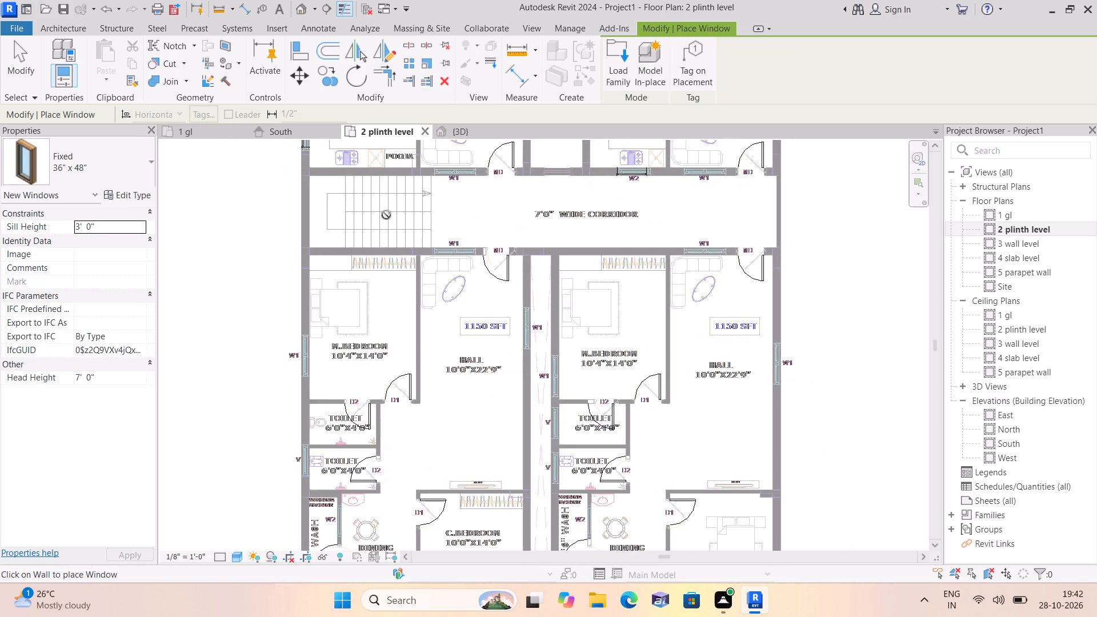
scroll(429, 428, "down", 1)
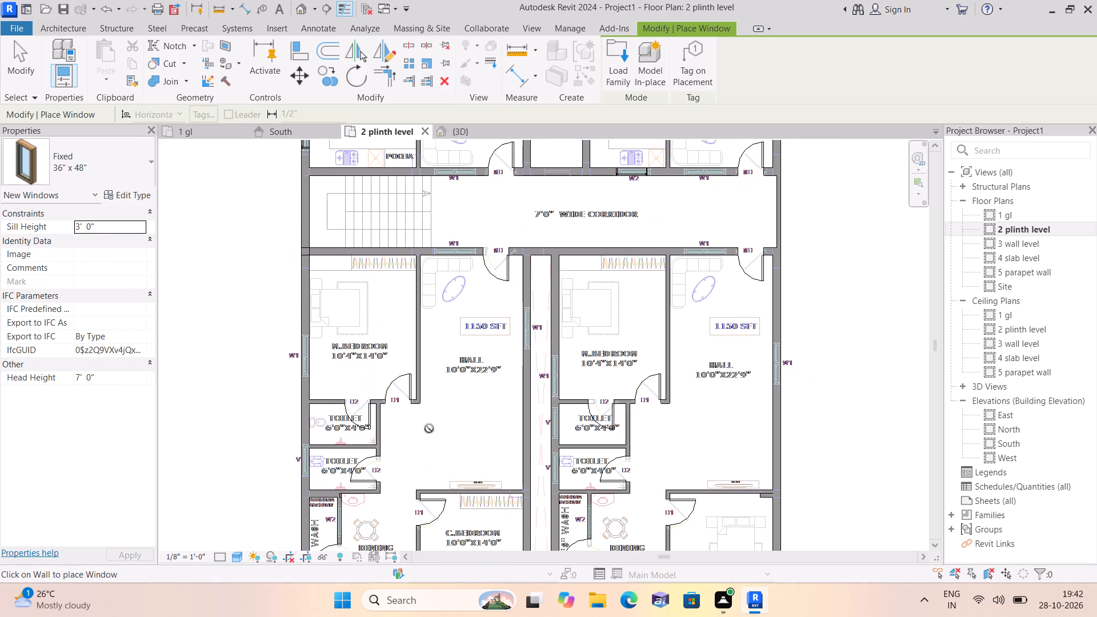
middle_click_drag(429, 428, 414, 318)
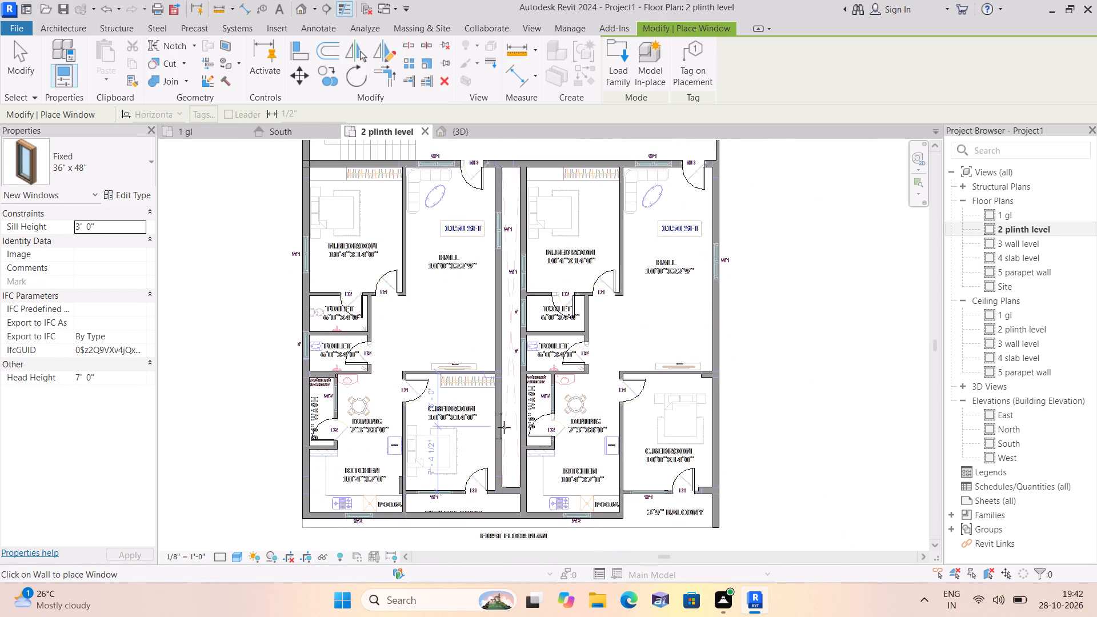
scroll(353, 524, "up", 2)
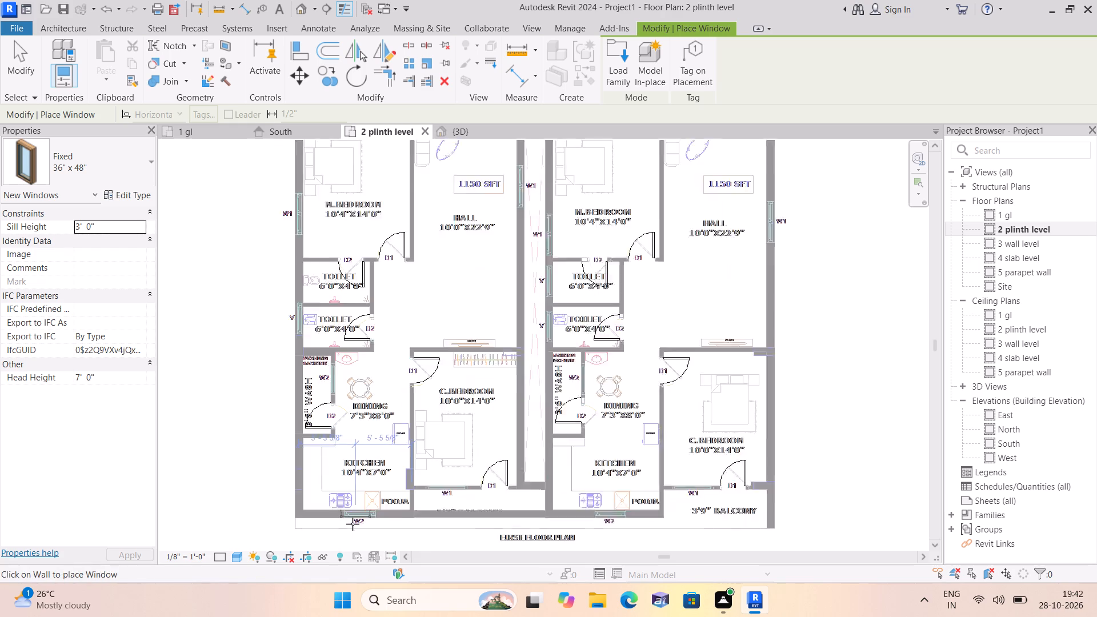
scroll(353, 524, "up", 1)
left_click(357, 513)
middle_click_drag(525, 507, 393, 472)
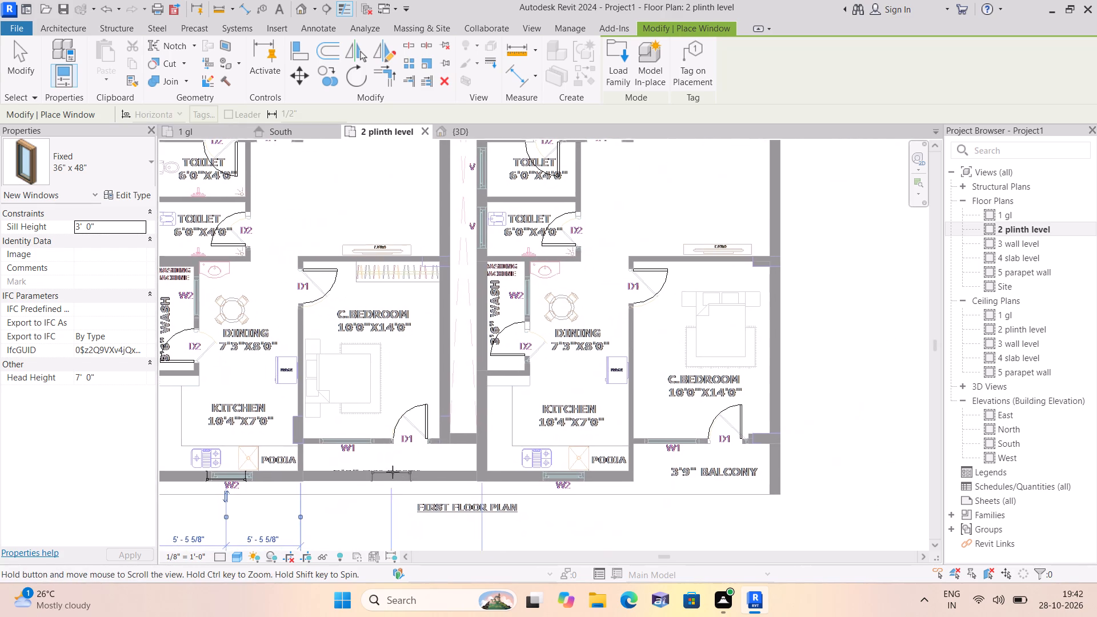
left_click(562, 481)
Place Window-Casement-Double 48" x 60" windows at W1 marks: lower first flat's M.BEDROOM outer wall, both lower HALLs' corridor walls, and second HALL's outer wall.
scroll(685, 363, "down", 3)
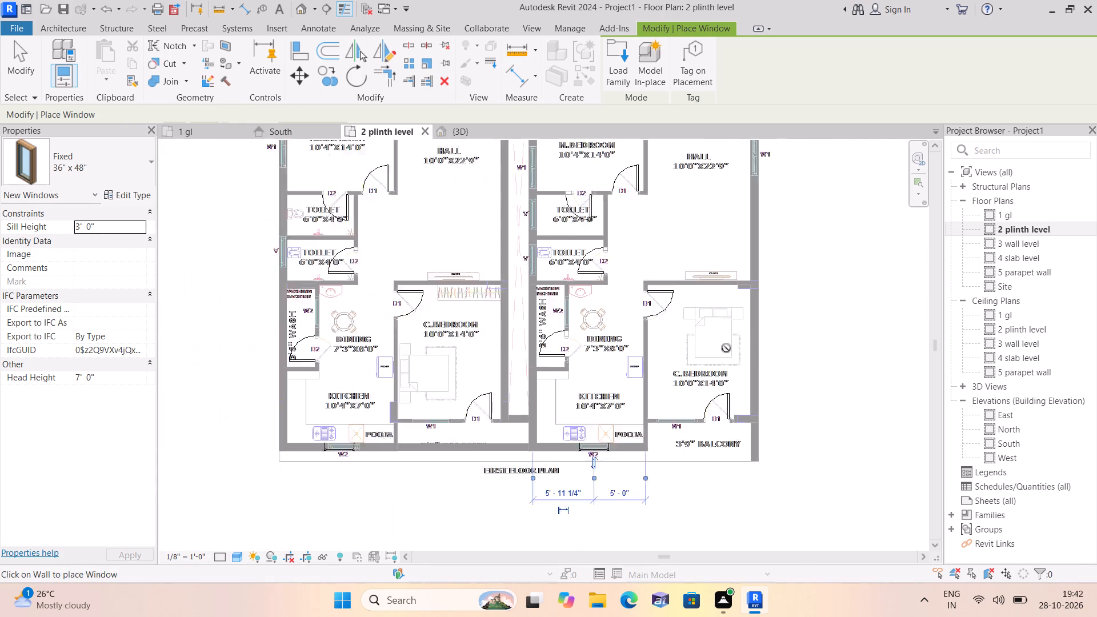
middle_click_drag(799, 246, 776, 436)
scroll(734, 376, "up", 1)
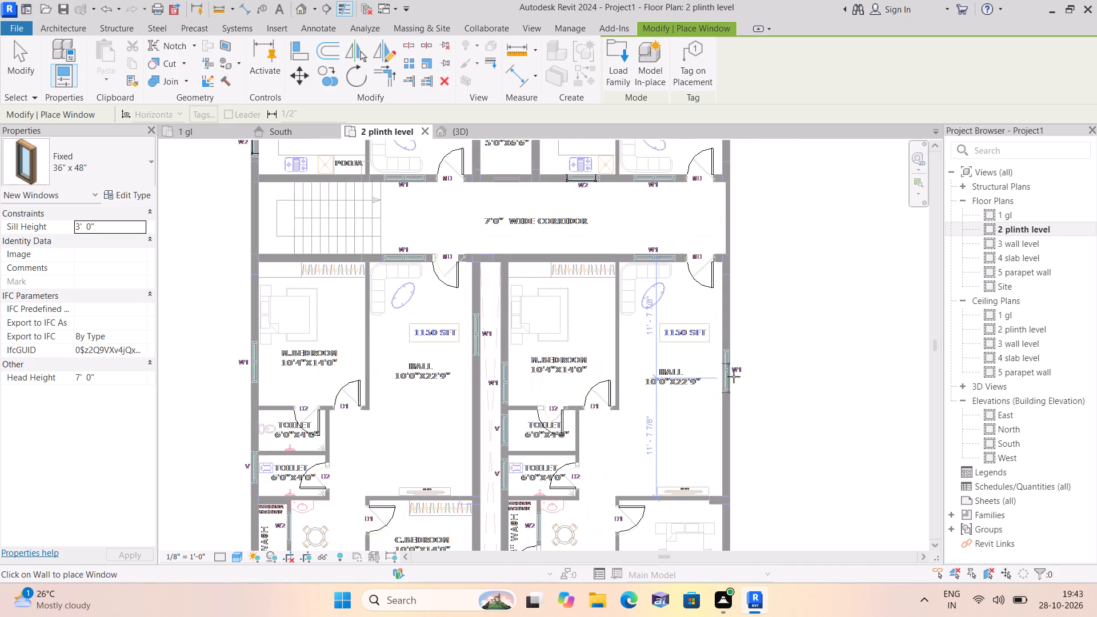
left_click(66, 167)
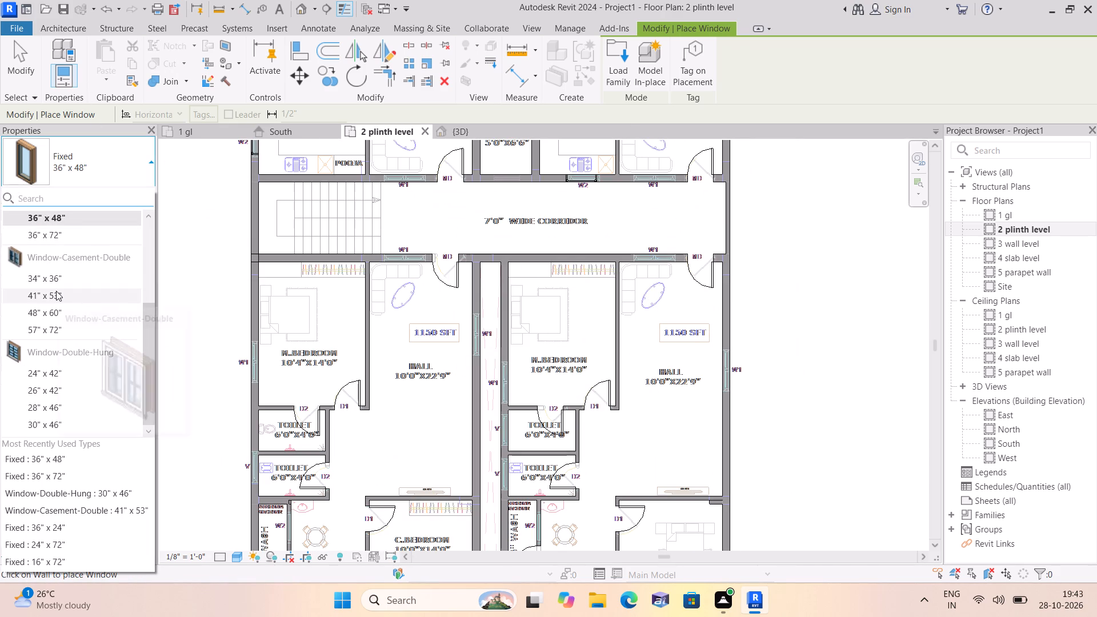
left_click(56, 291)
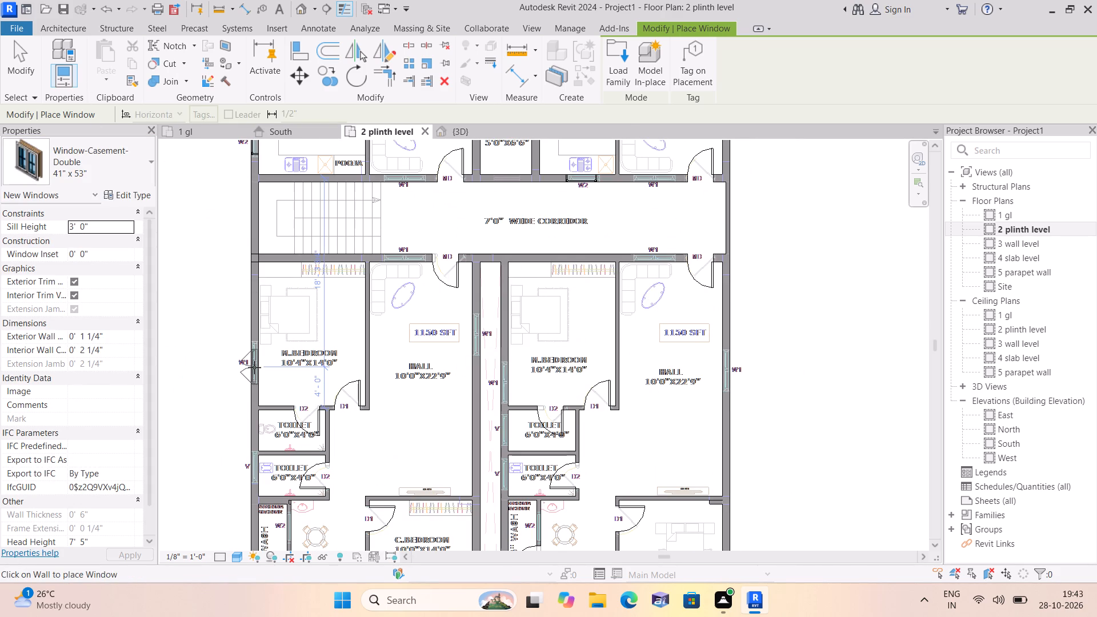
left_click(75, 174)
left_click(71, 316)
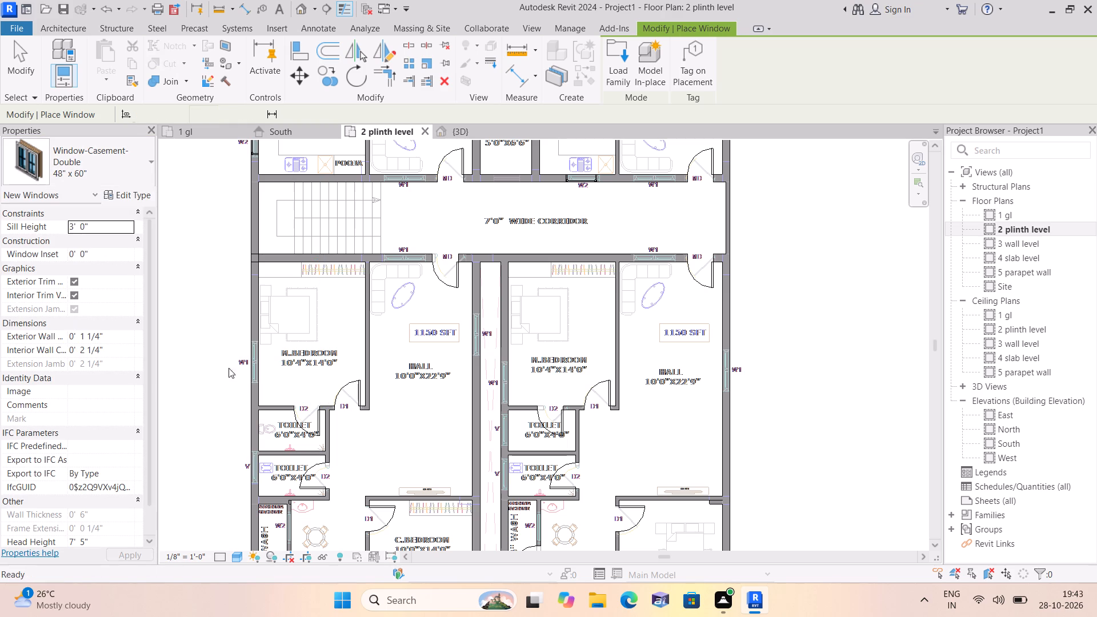
left_click(254, 359)
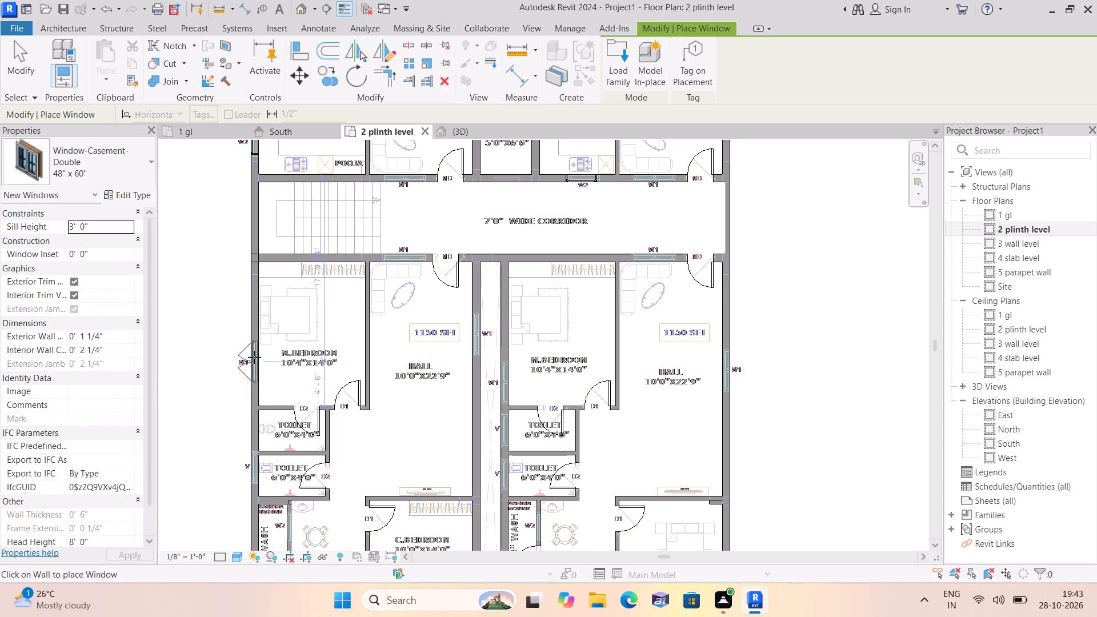
left_click(406, 258)
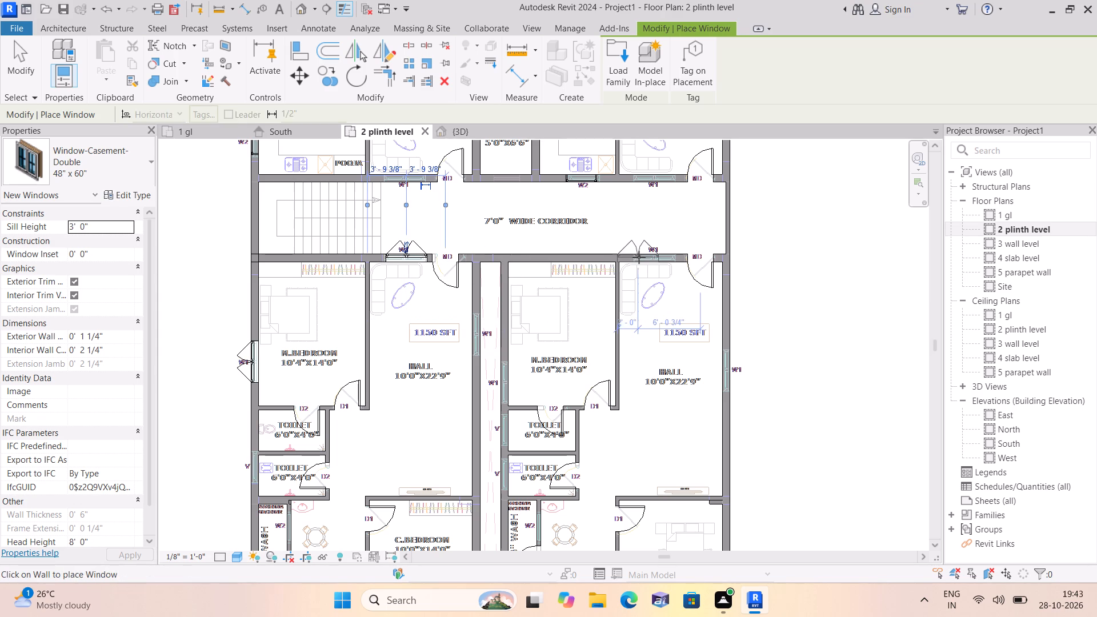
left_click(660, 255)
scroll(670, 218, "down", 1)
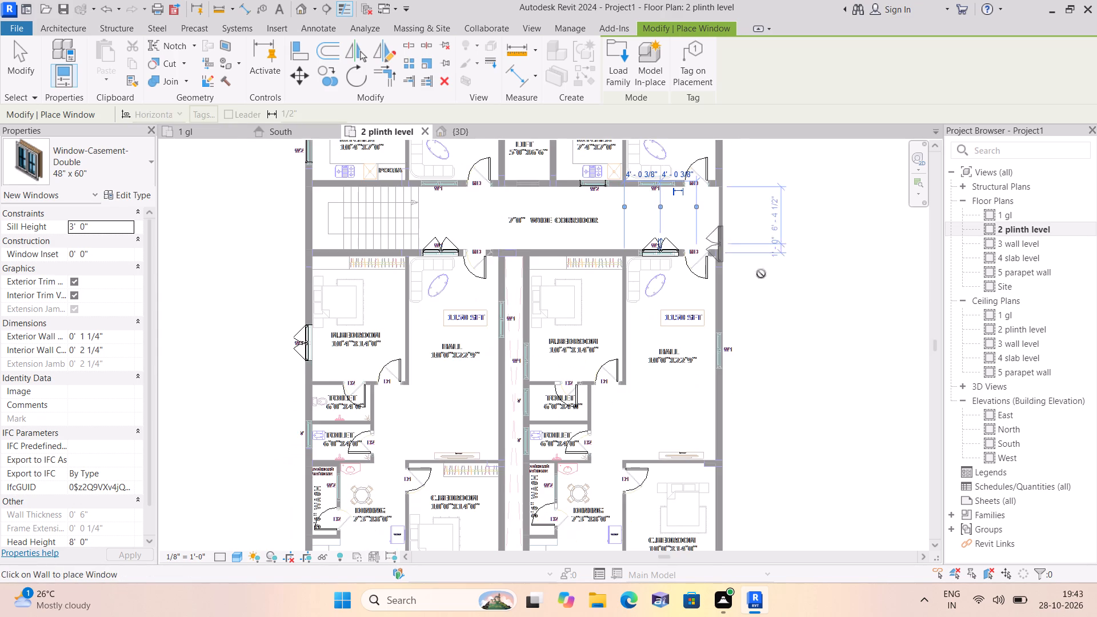
middle_click_drag(788, 306, 759, 237)
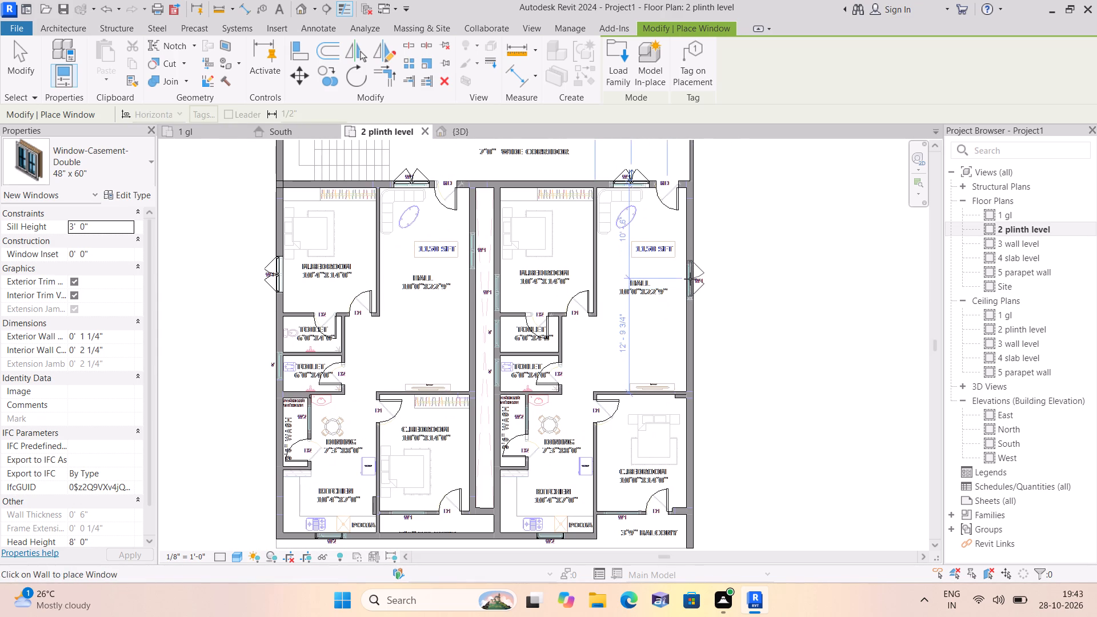
left_click(690, 282)
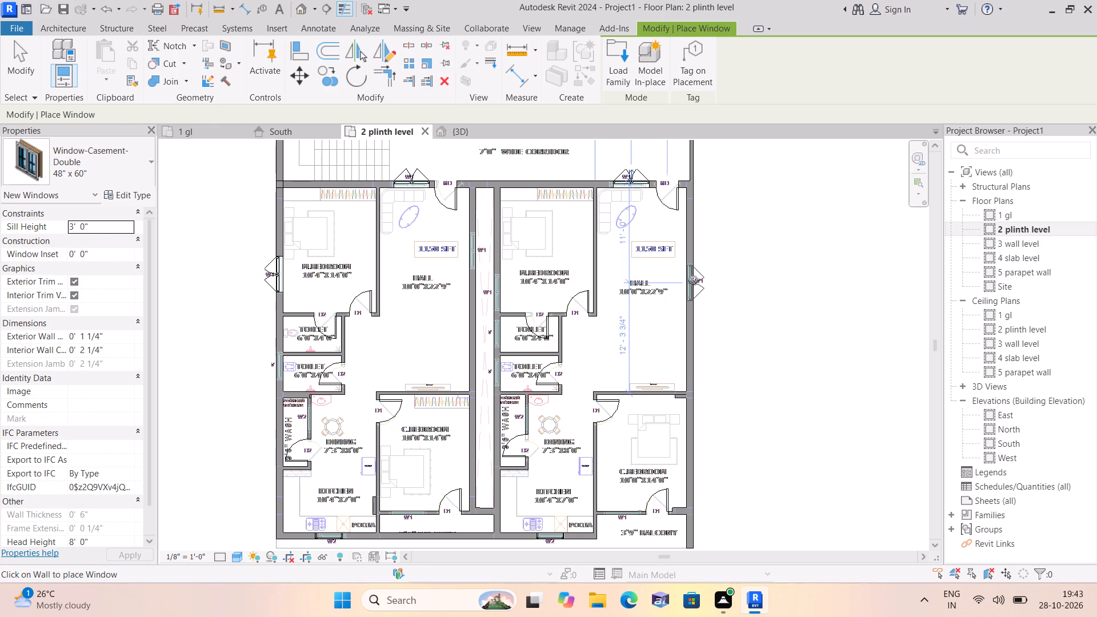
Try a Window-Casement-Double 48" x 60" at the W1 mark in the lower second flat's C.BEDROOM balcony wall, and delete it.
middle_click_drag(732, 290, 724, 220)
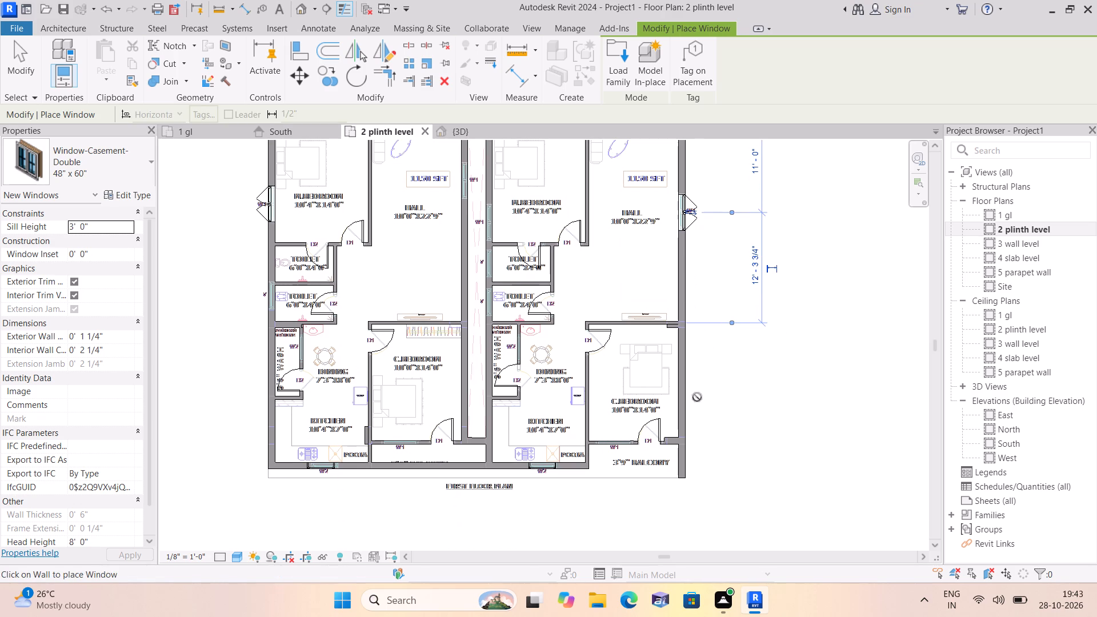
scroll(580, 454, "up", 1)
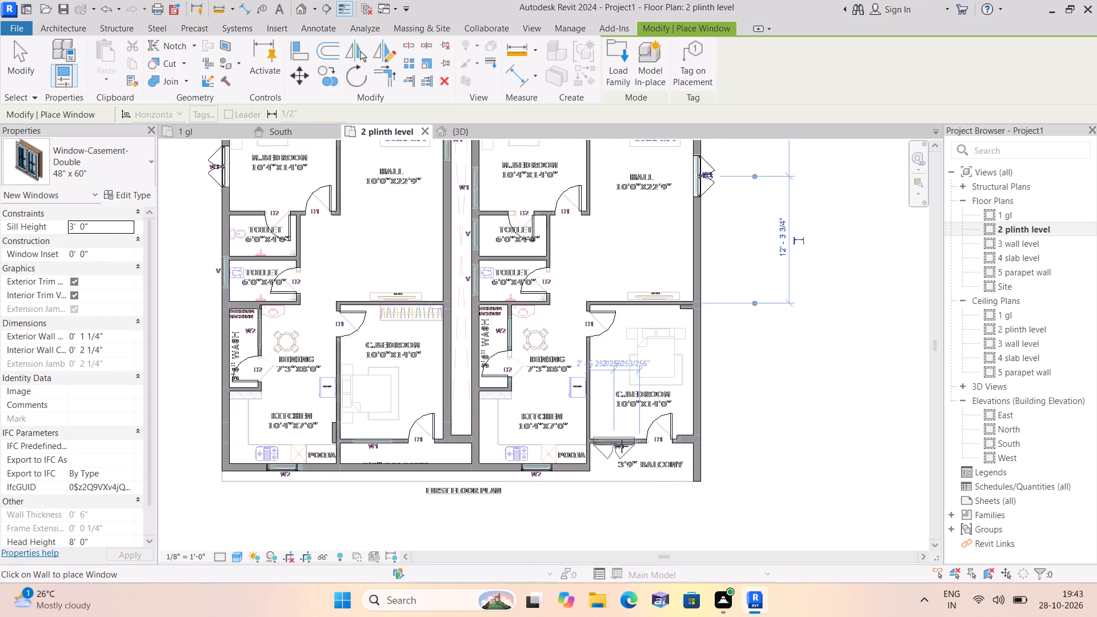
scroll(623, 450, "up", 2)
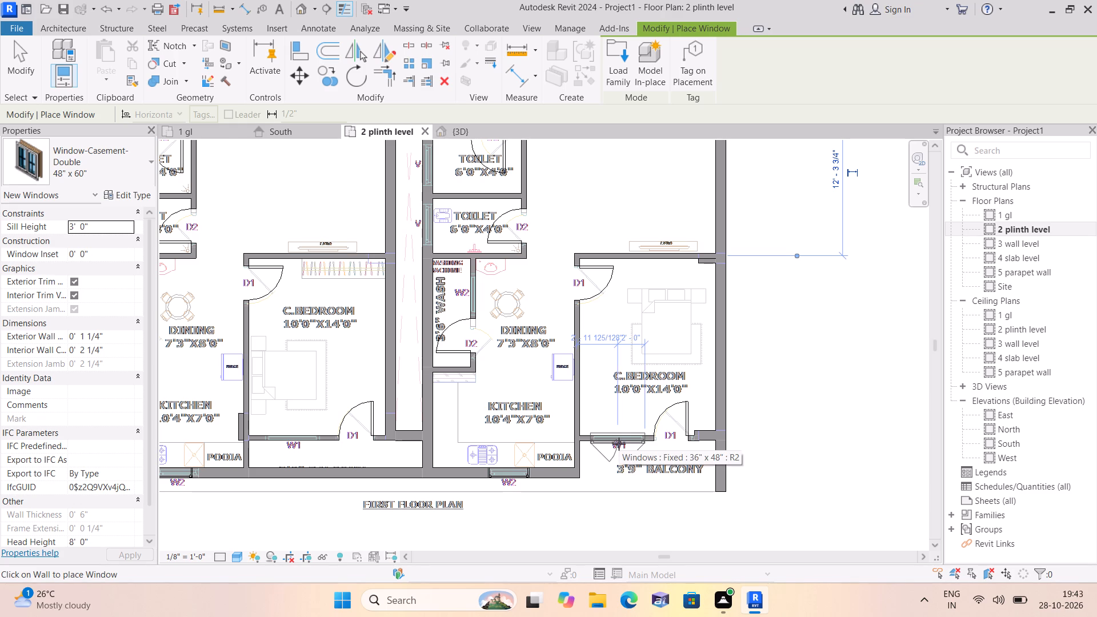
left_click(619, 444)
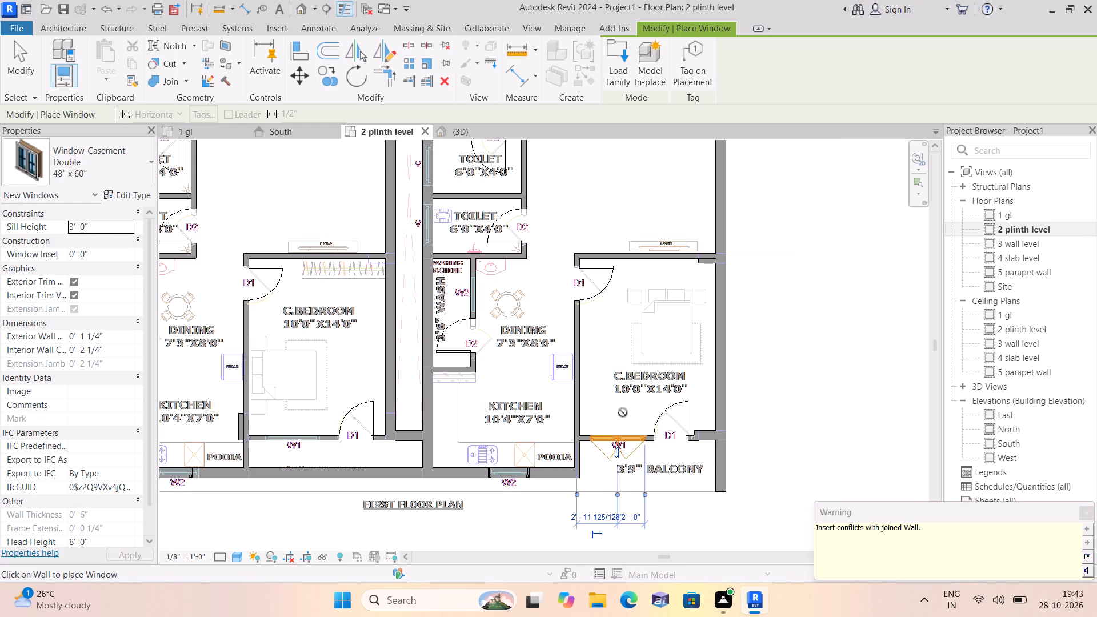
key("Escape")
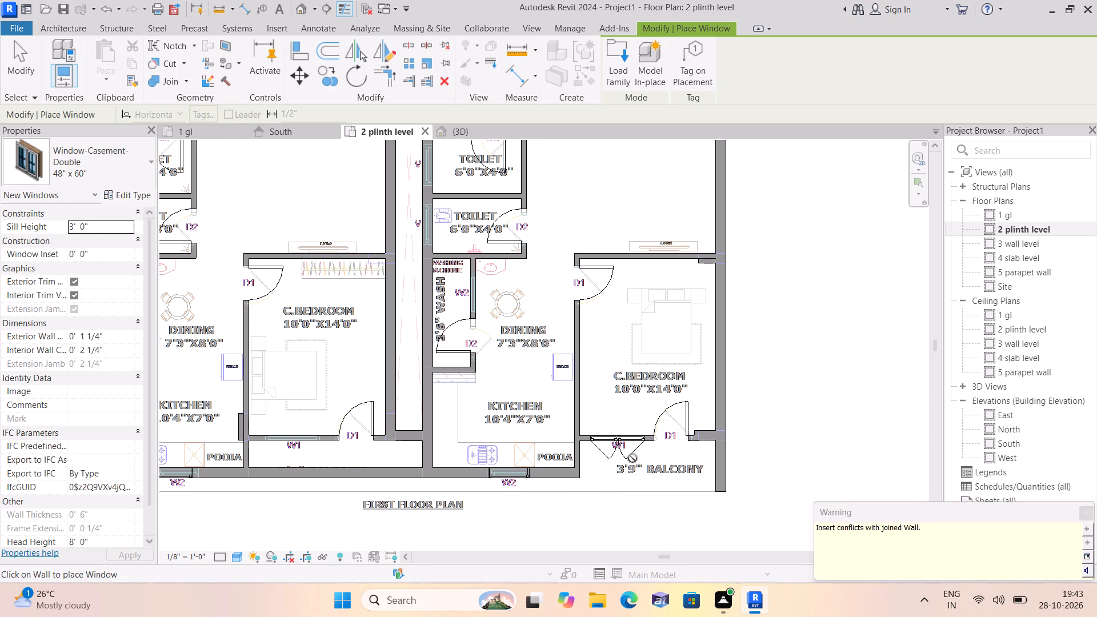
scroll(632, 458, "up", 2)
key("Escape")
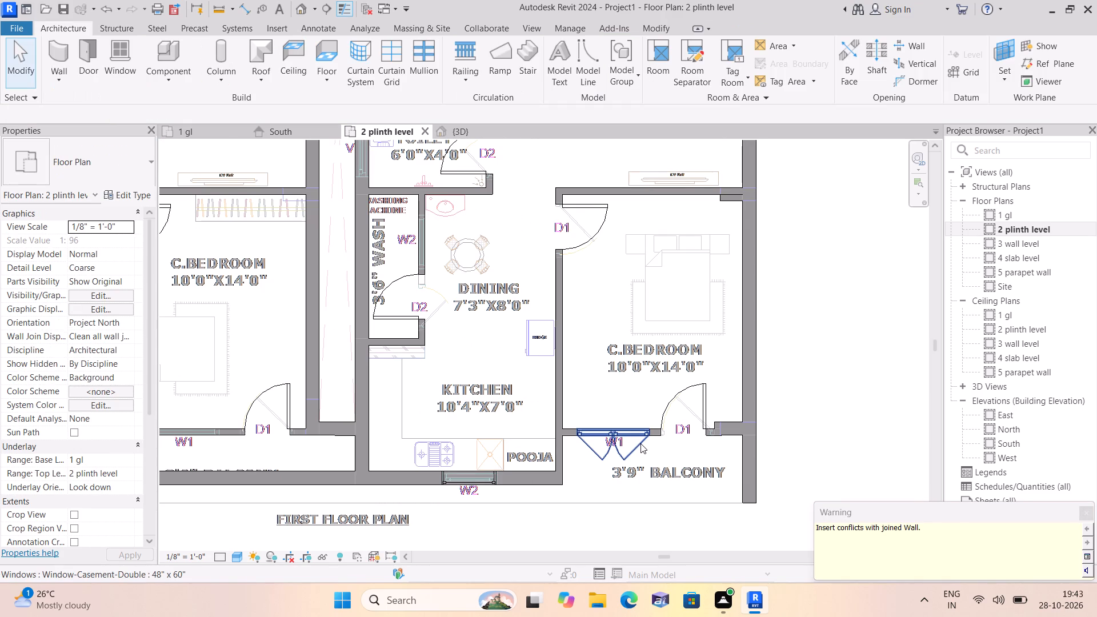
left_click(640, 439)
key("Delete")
Delete the Fixed 36" x 48" window at the W2 mark in the lower first flat's KITCHEN outer wall.
scroll(640, 439, "down", 2)
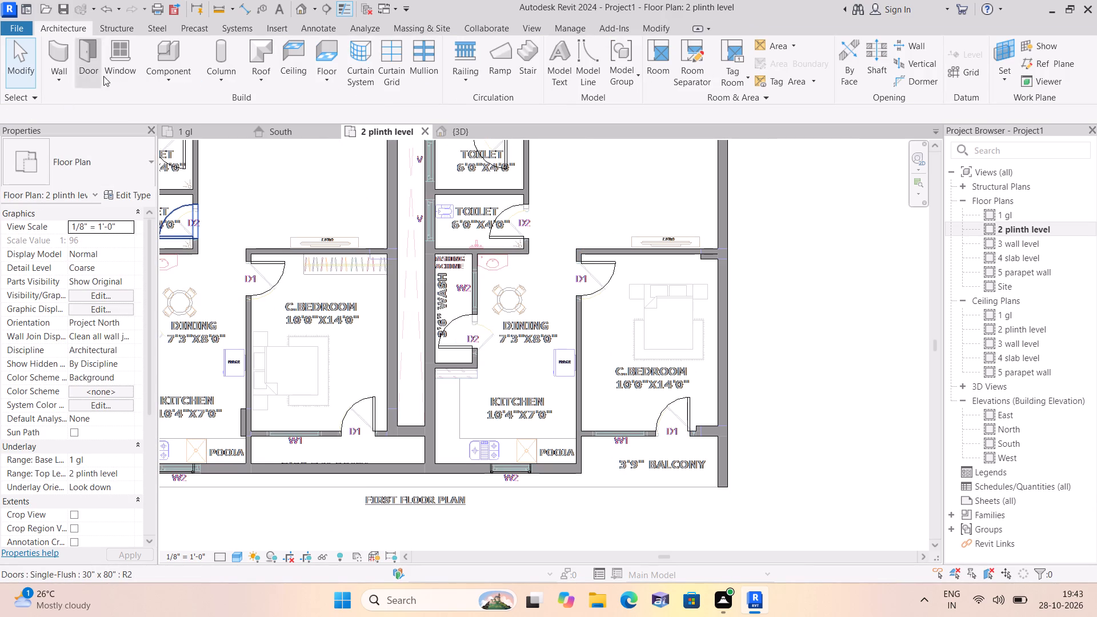
left_click(130, 72)
middle_click_drag(373, 481, 513, 434)
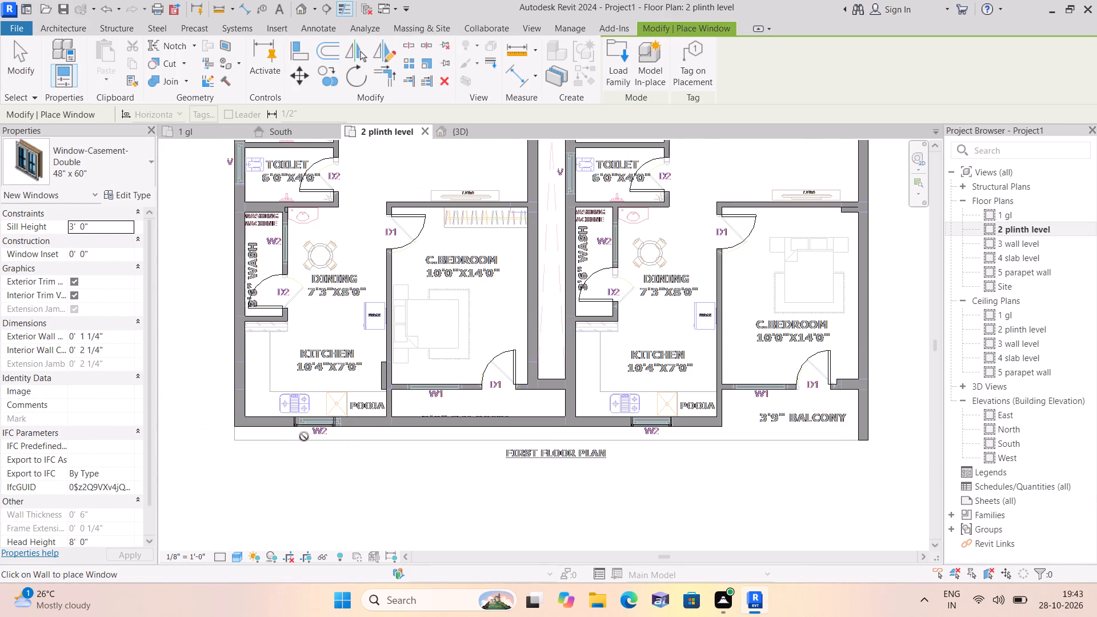
scroll(309, 434, "up", 1)
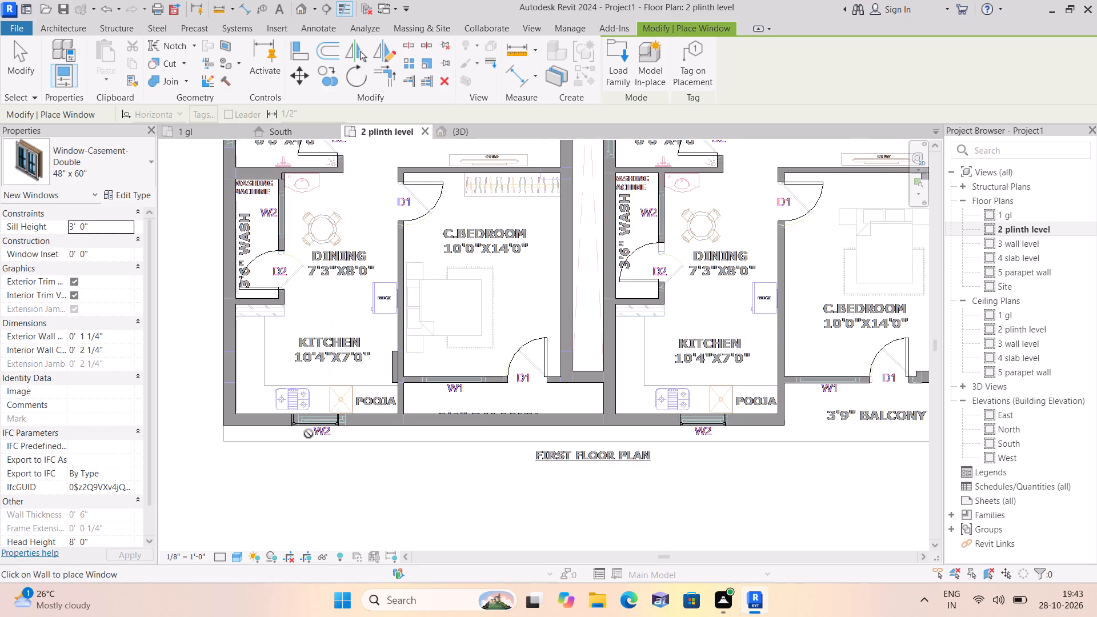
key("Escape")
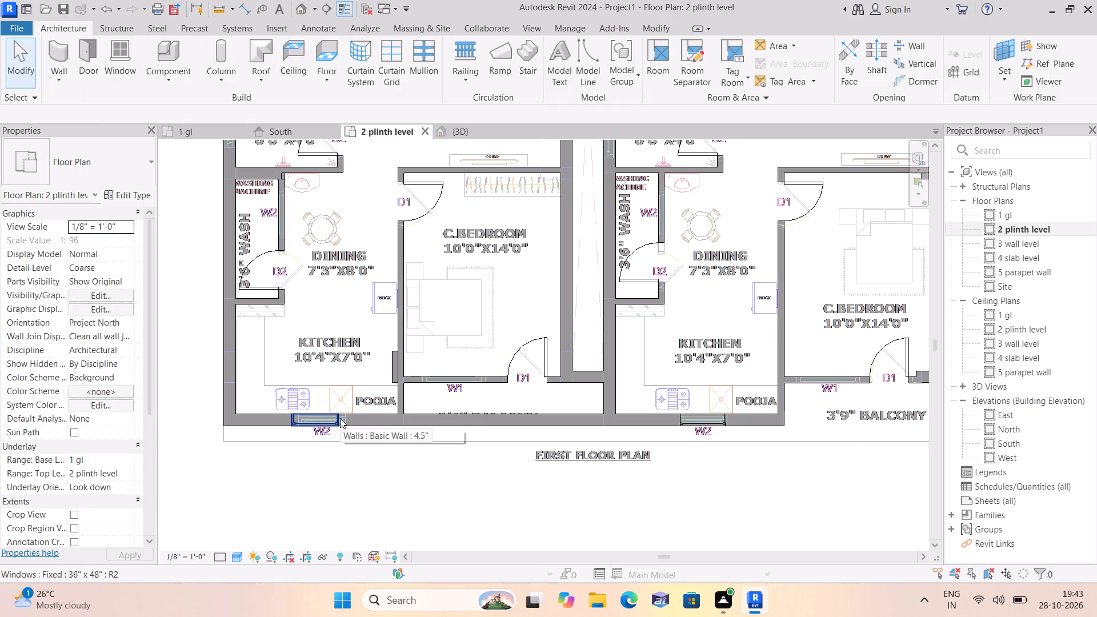
left_click(340, 418)
key("Delete")
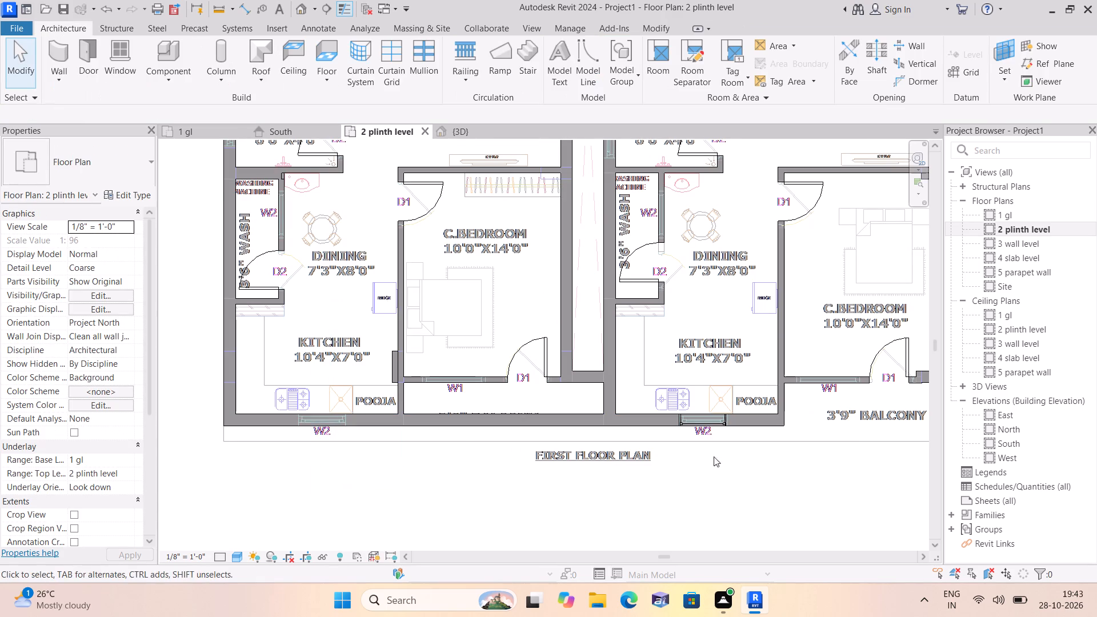
Place Window-Casement-Double 48" x 60" windows at the facing W1 marks in the lower first HALL's and second M.BEDROOM's shaft walls.
left_click(130, 76)
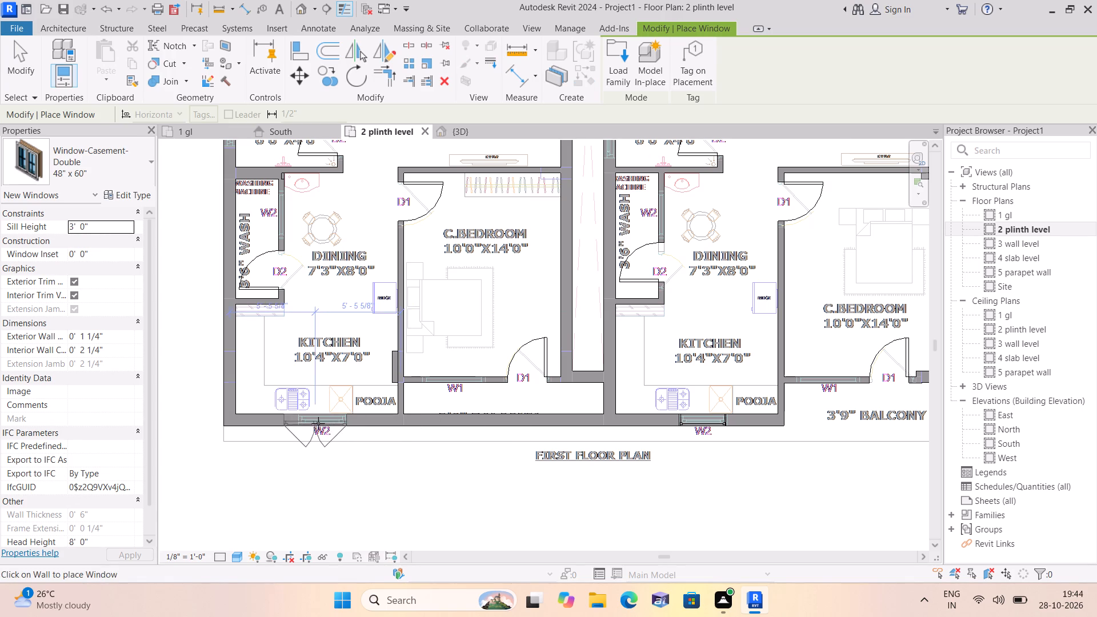
scroll(293, 366, "down", 1)
middle_click_drag(297, 350, 318, 508)
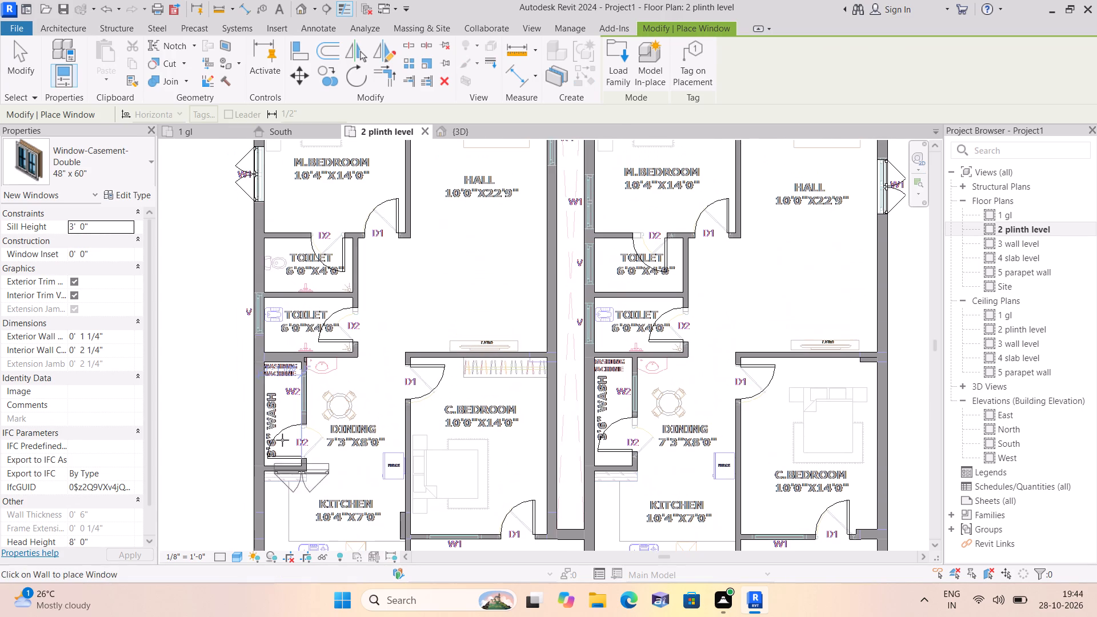
middle_click(250, 316)
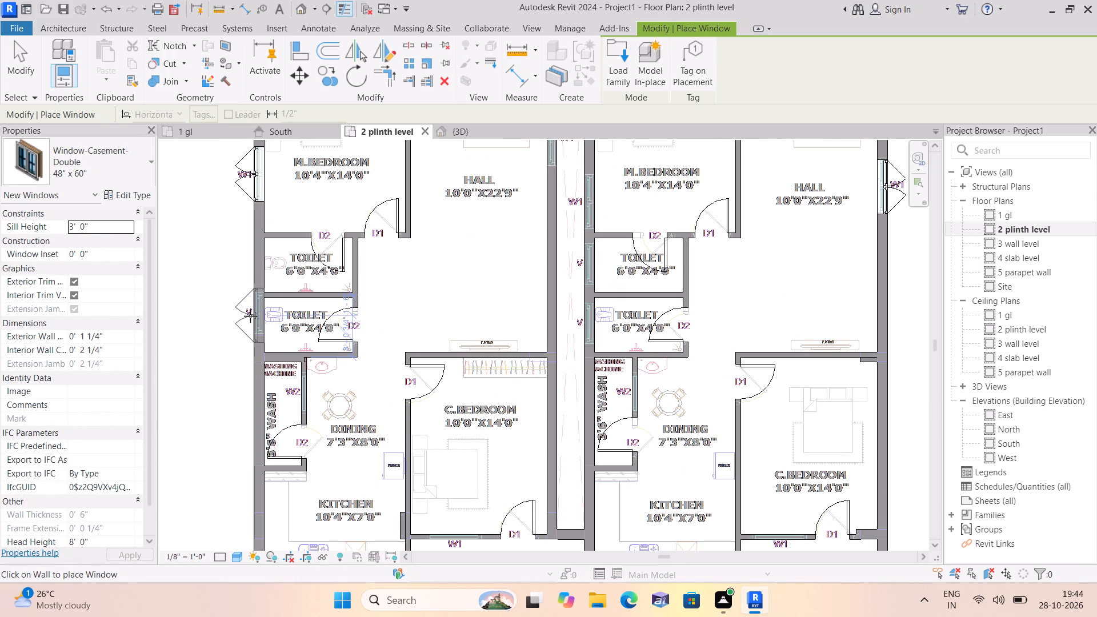
middle_click_drag(397, 270, 356, 450)
scroll(355, 471, "down", 2)
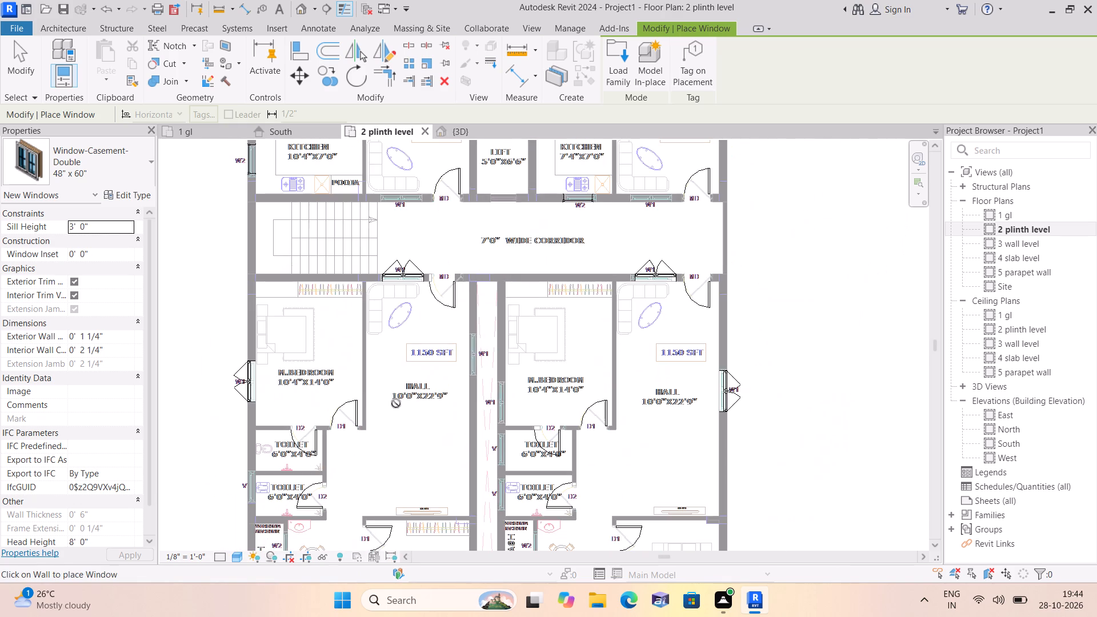
scroll(470, 358, "up", 1)
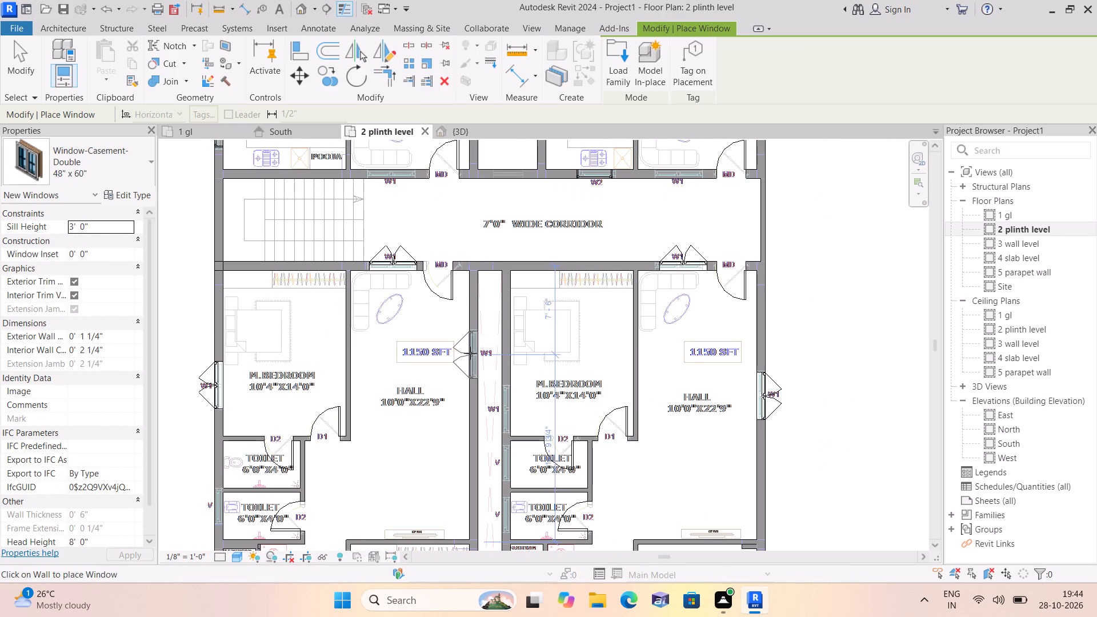
left_click(470, 353)
left_click(497, 406)
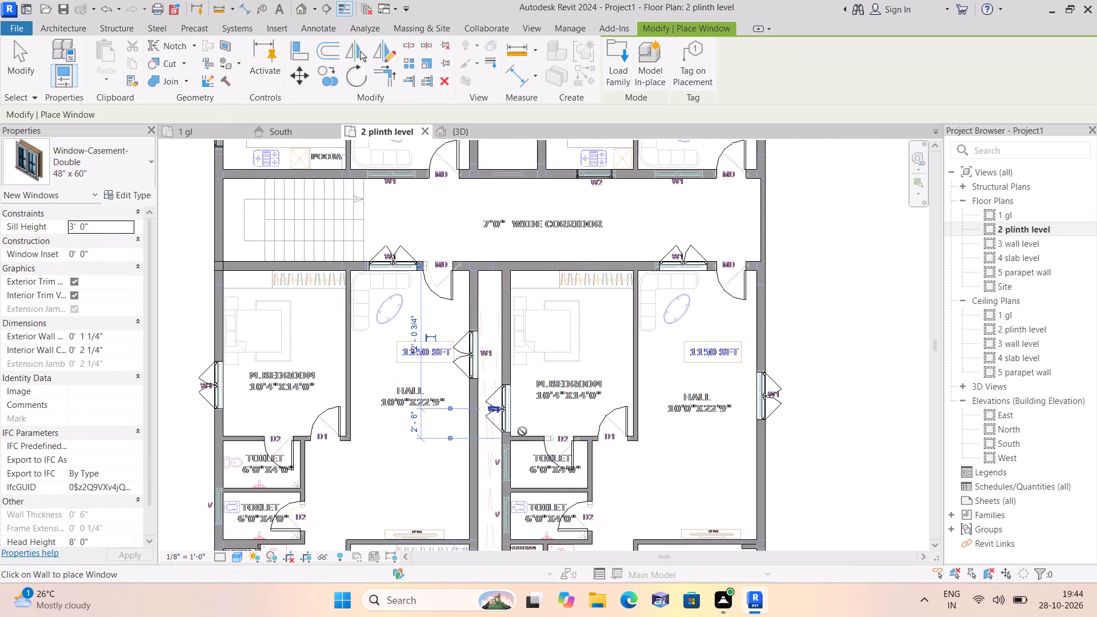
Place Window-Casement-Double 48" x 60" windows at W1 marks in both upper HALLs' corridor walls and the upper second HALL's outer wall.
middle_click_drag(535, 477, 520, 309)
scroll(520, 320, "down", 1)
middle_click_drag(551, 219, 544, 506)
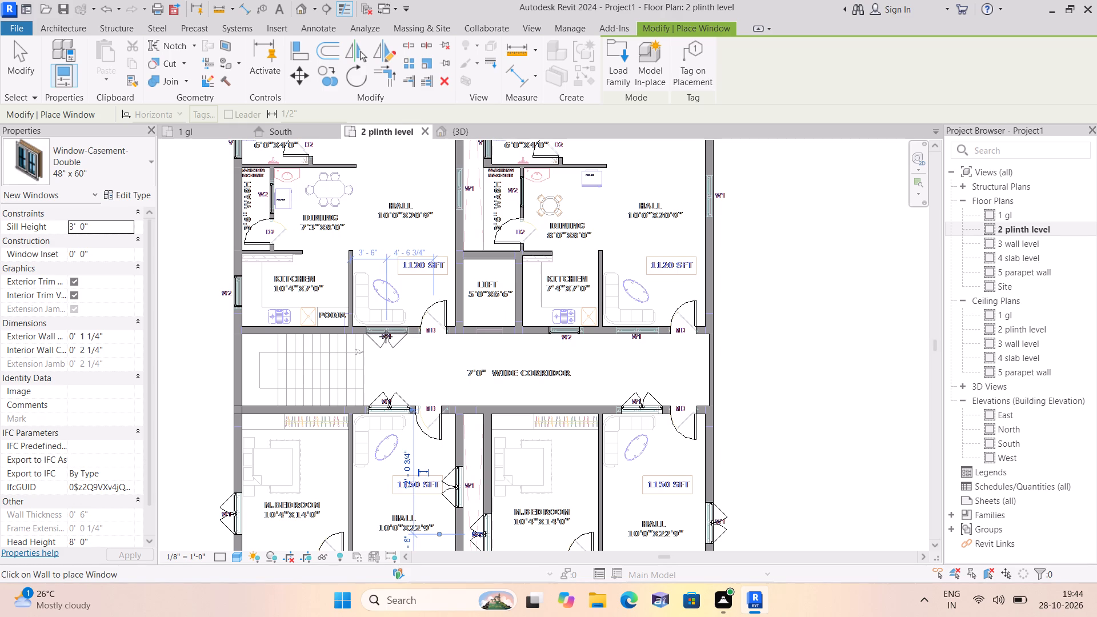
left_click(386, 336)
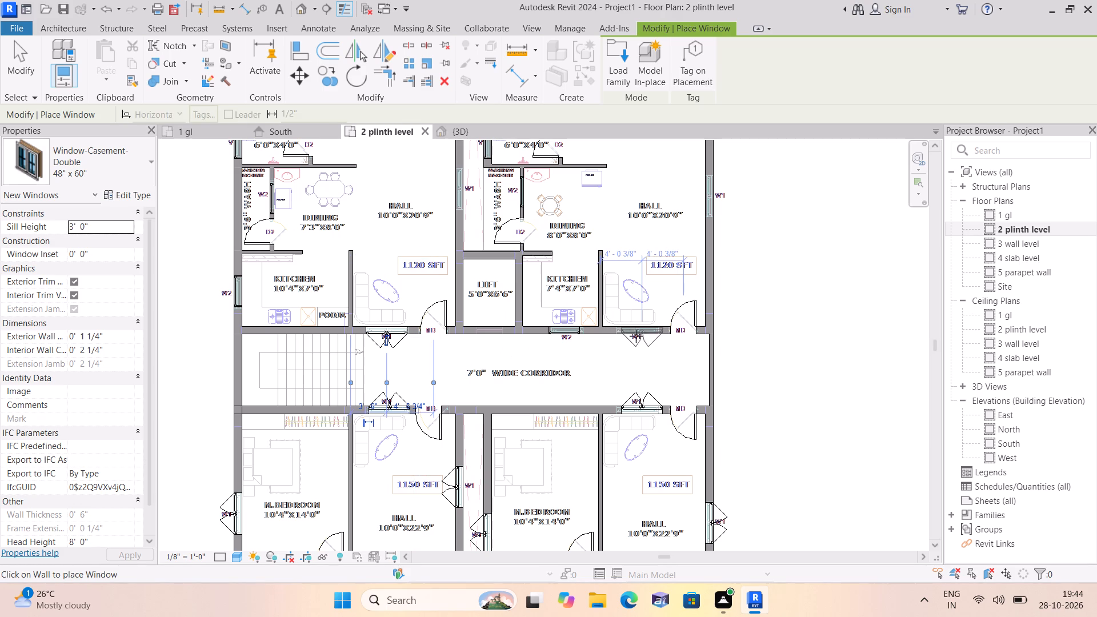
left_click(640, 339)
scroll(602, 348, "down", 1)
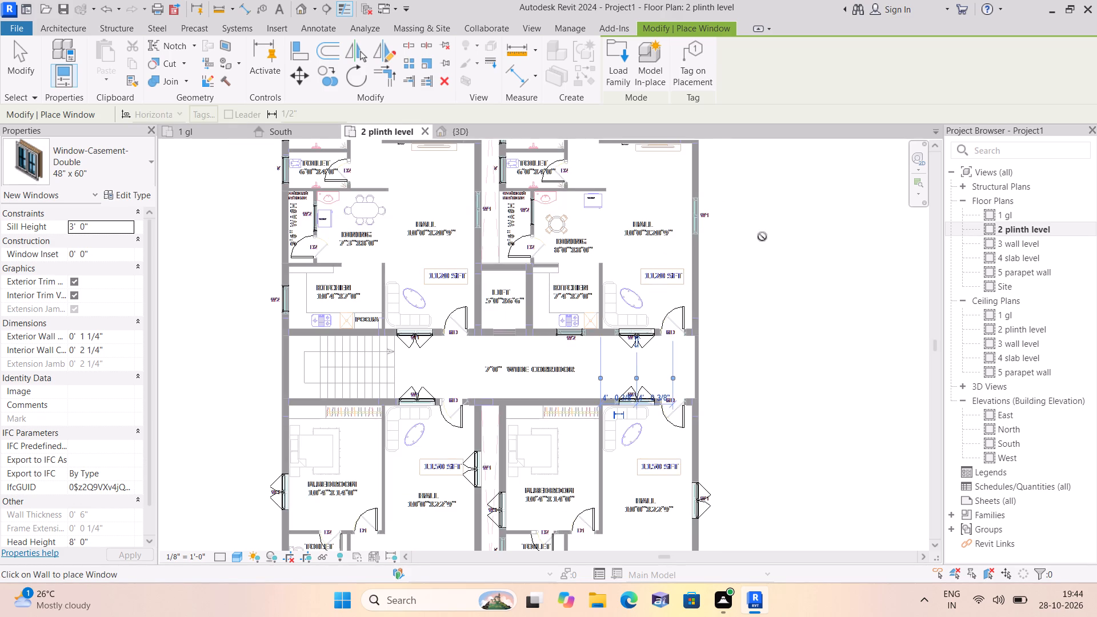
middle_click_drag(766, 253, 778, 392)
scroll(741, 375, "up", 1)
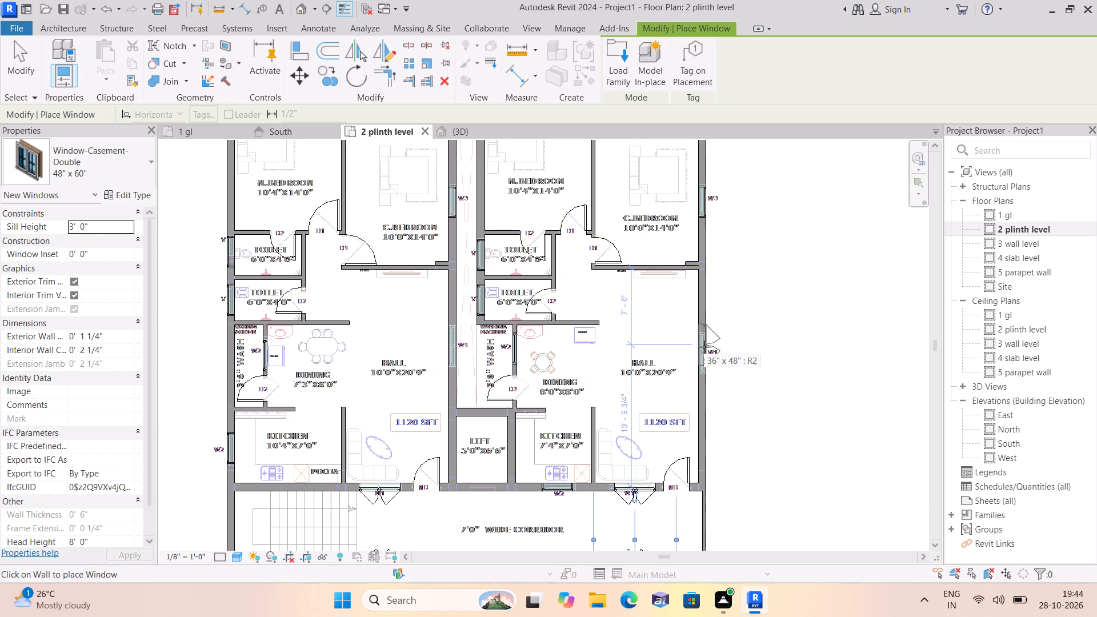
left_click(707, 357)
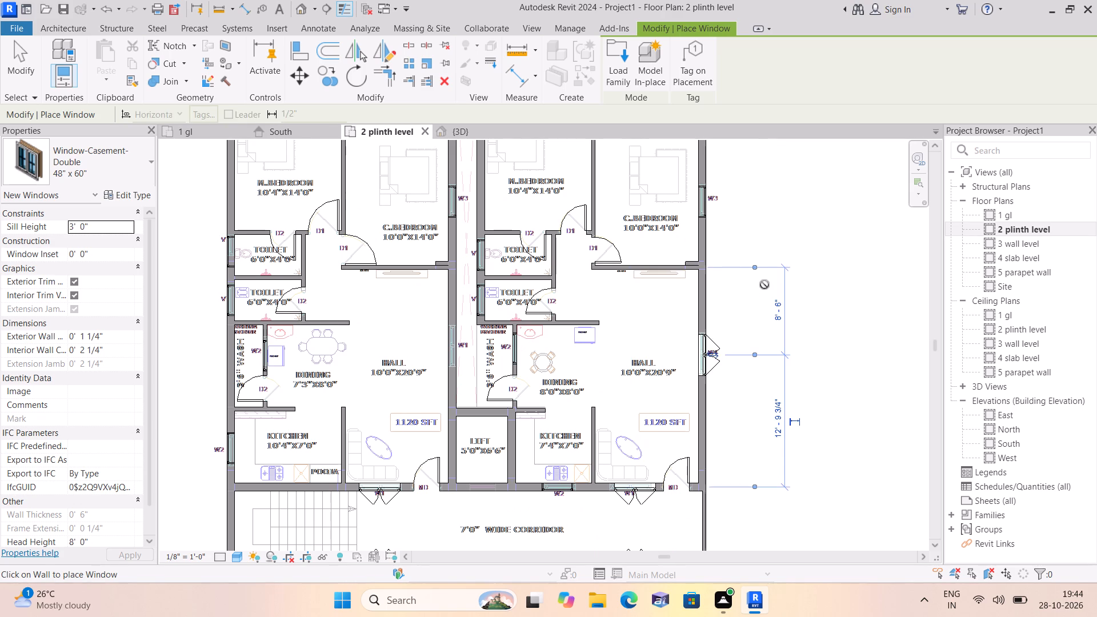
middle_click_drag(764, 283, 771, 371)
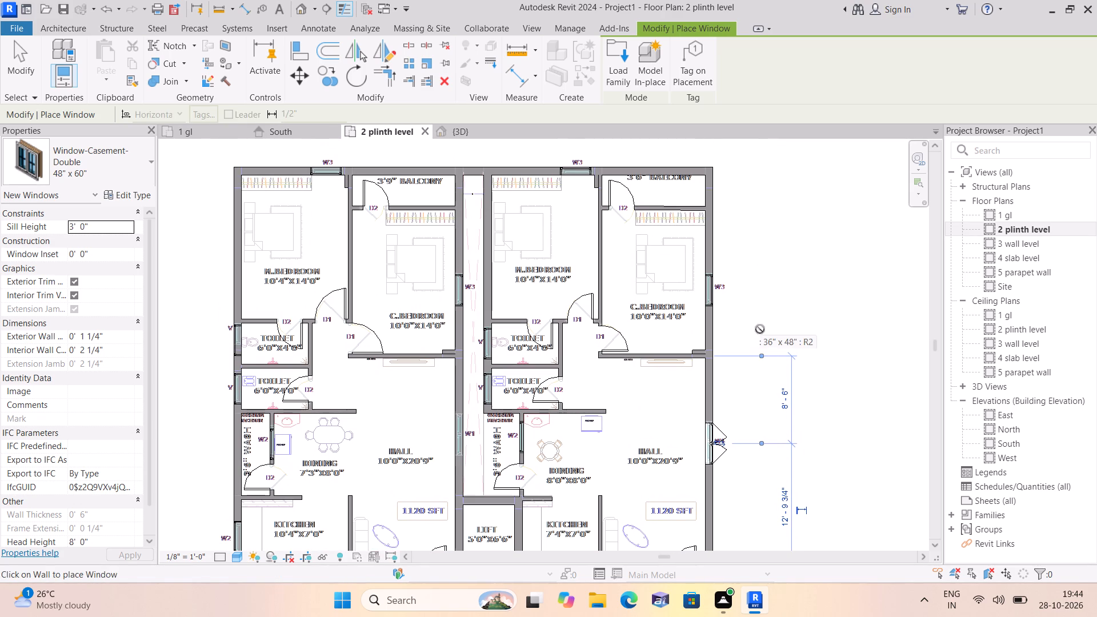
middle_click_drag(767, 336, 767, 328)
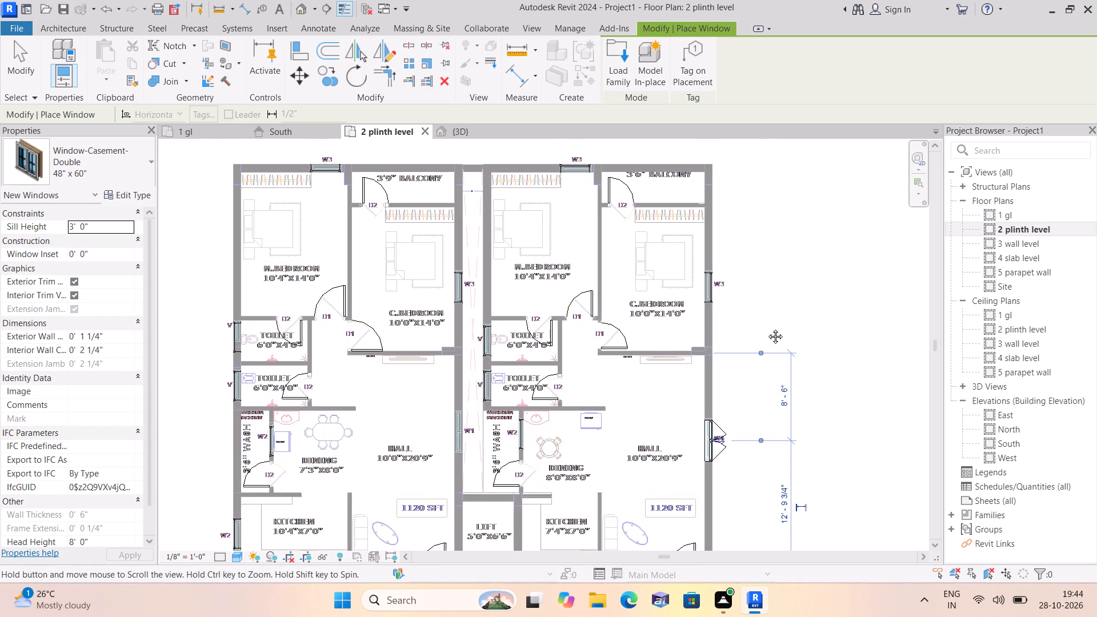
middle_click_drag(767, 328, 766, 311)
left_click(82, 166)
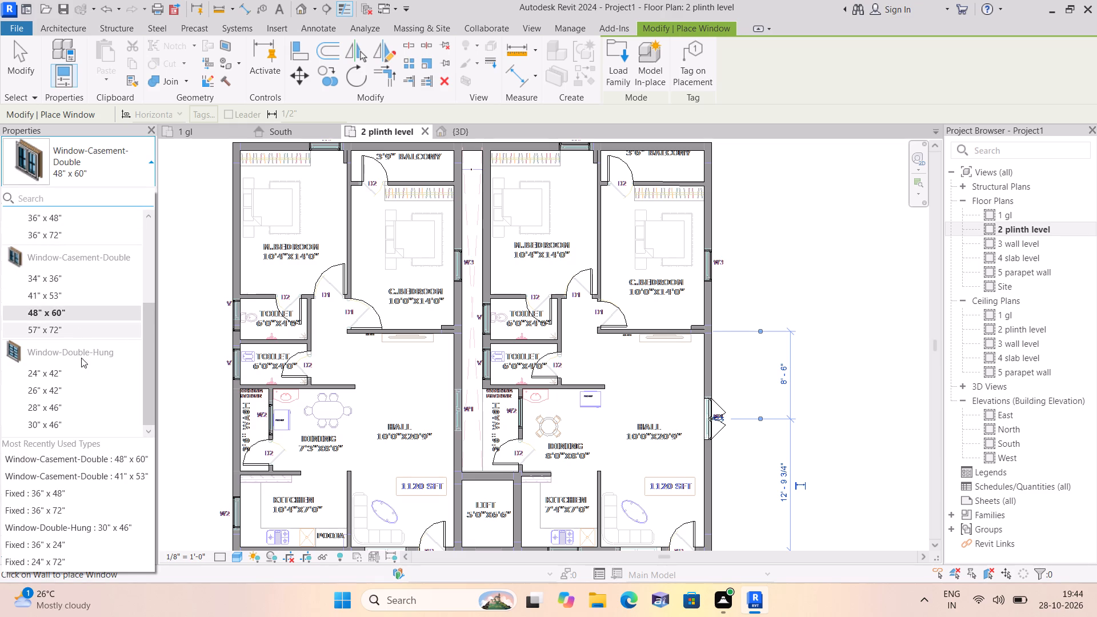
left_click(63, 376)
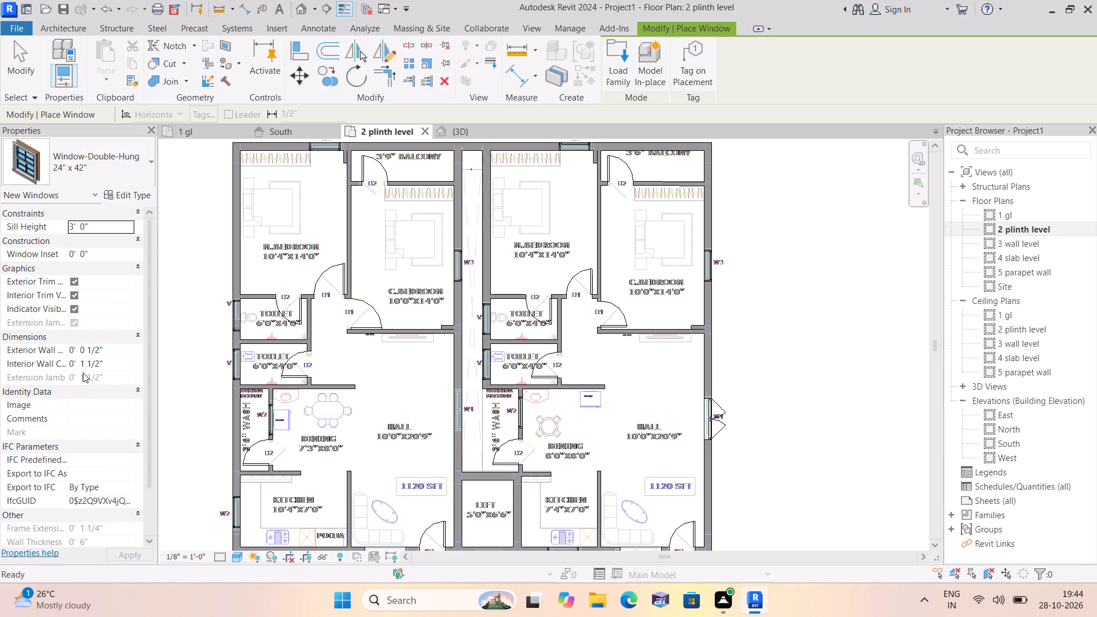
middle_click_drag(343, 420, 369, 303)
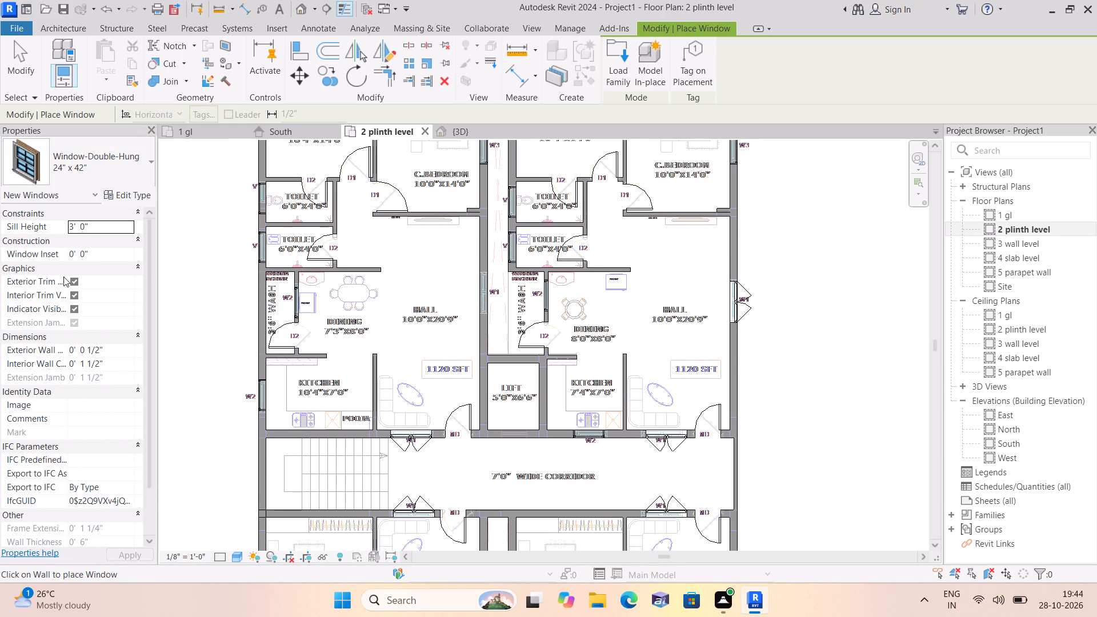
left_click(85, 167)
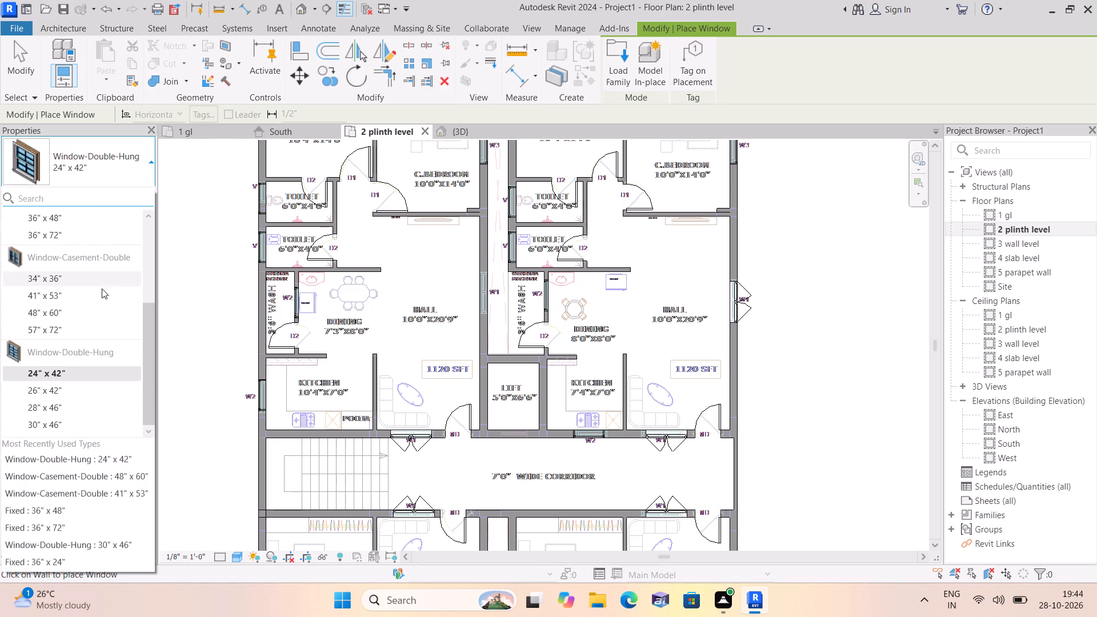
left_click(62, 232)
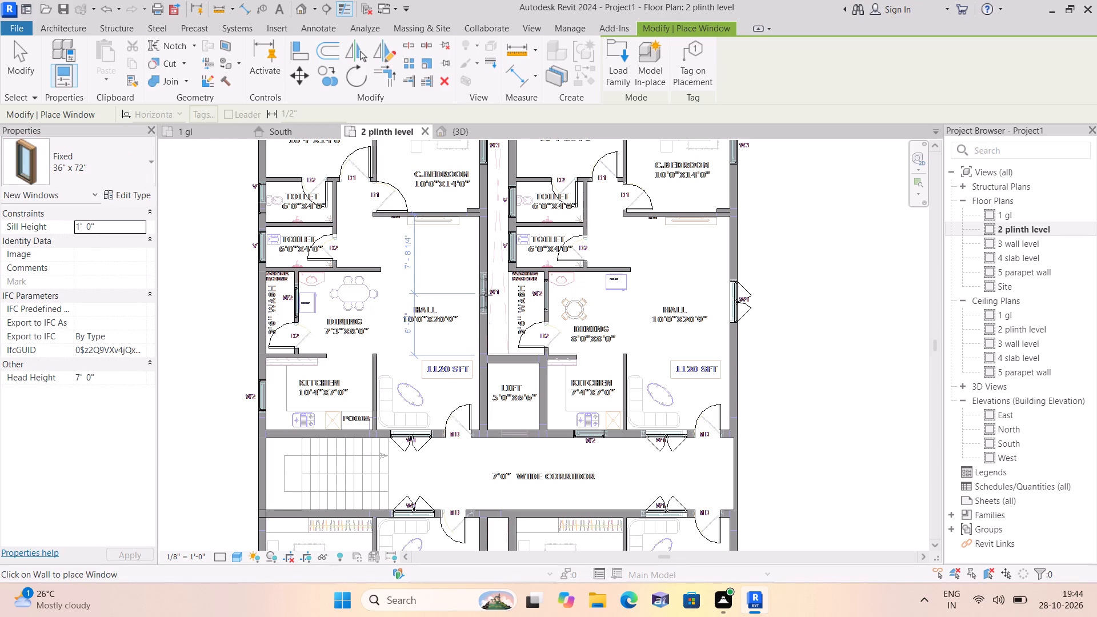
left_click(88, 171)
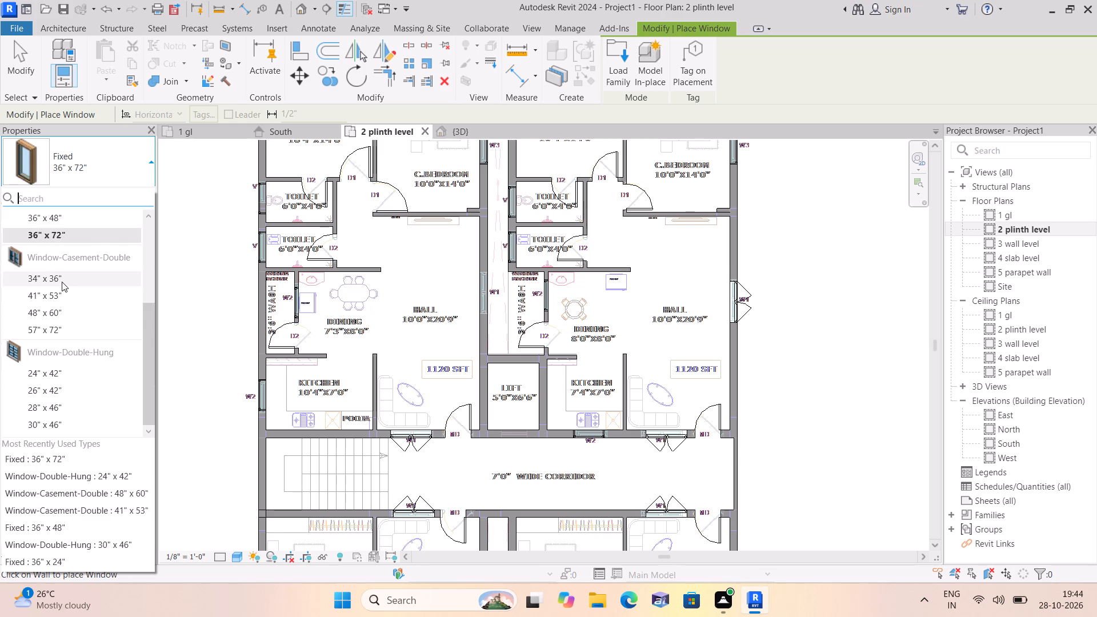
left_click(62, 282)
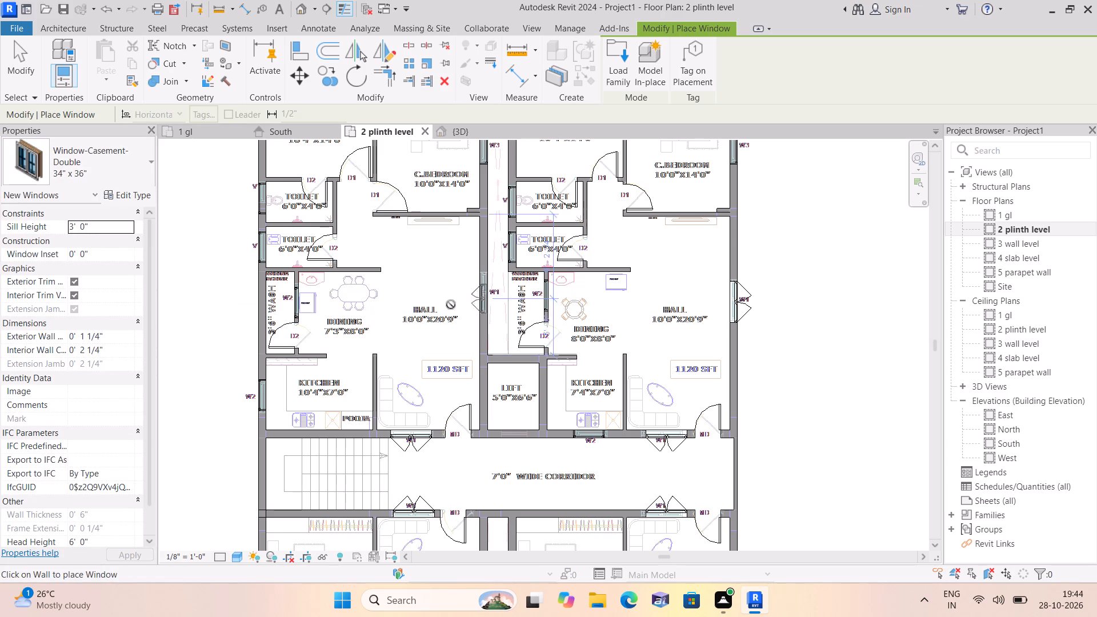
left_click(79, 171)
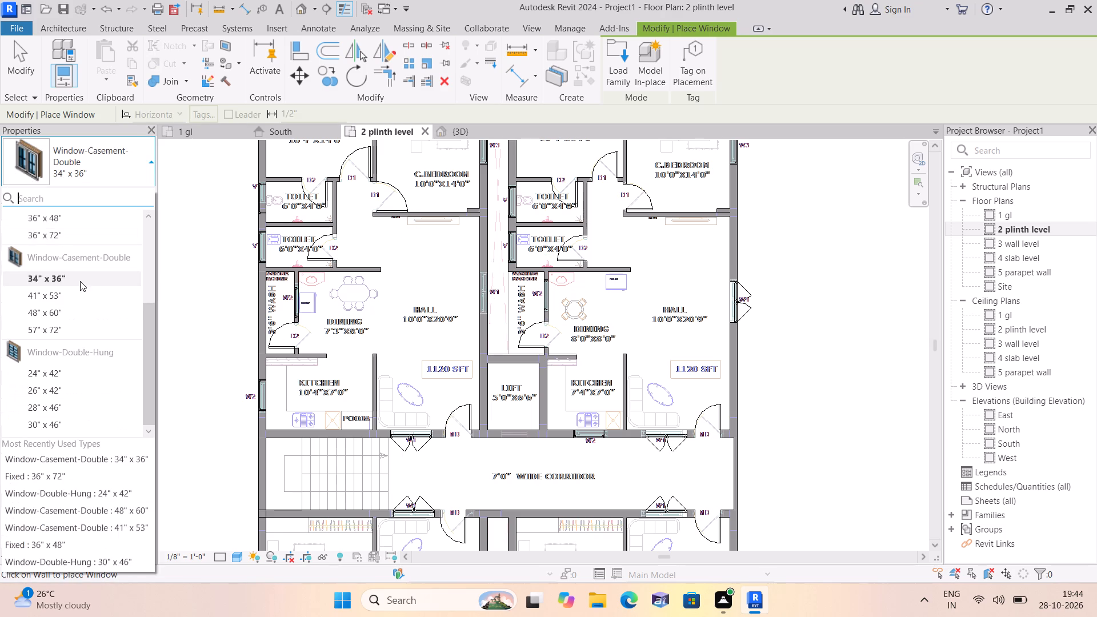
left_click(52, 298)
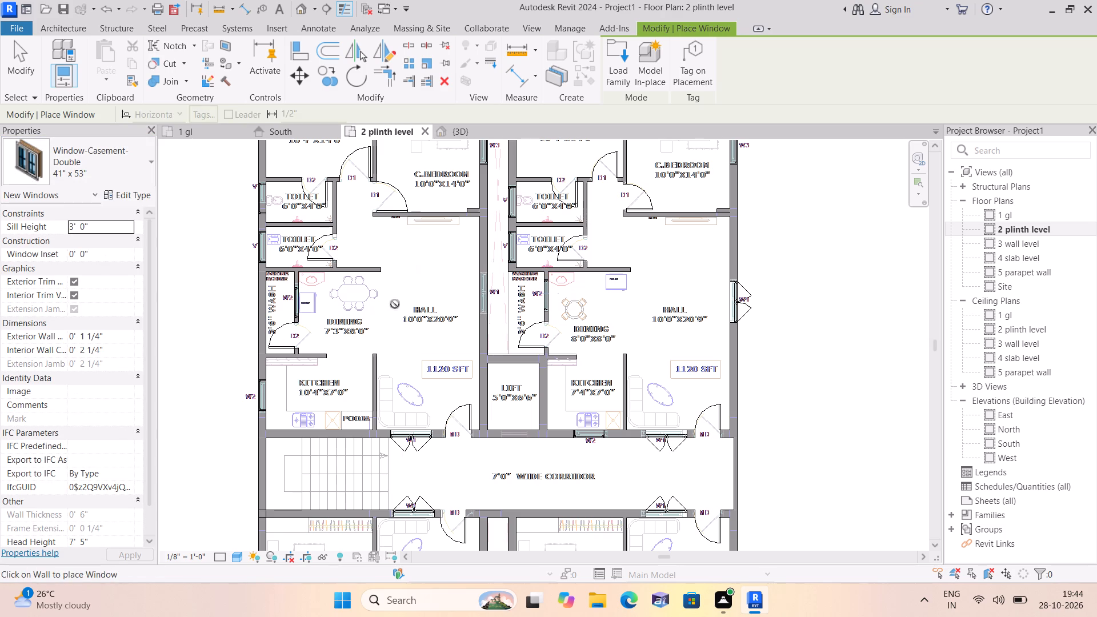
Place a Window-Casement-Double 48" x 60" at the W1 mark in the upper first HALL's shaft wall.
left_click(75, 166)
left_click(69, 314)
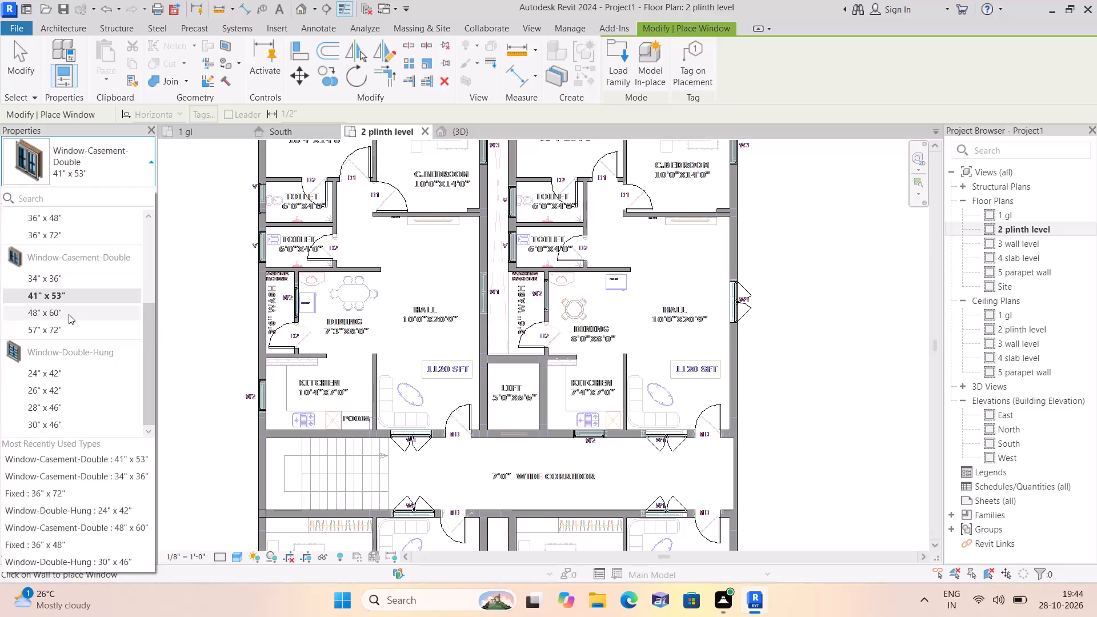
left_click(485, 296)
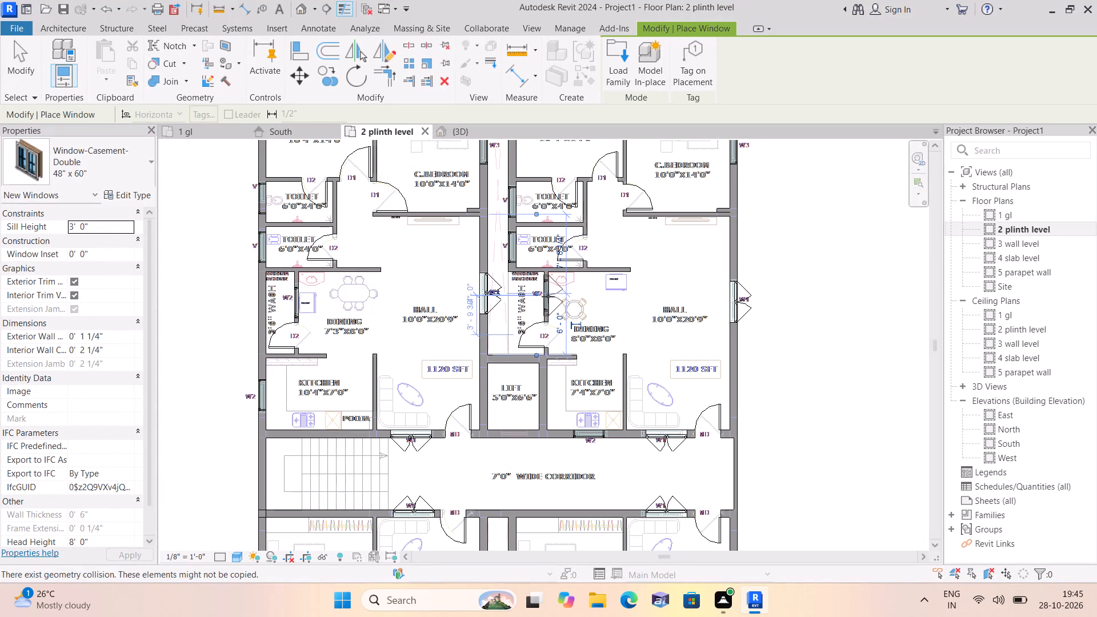
Place a Window-Casement-Double 48" x 60" at the V mark in the shaft wall of the lower second flat's TOILET nearer the DINING.
scroll(468, 308, "down", 2)
middle_click_drag(433, 290, 431, 330)
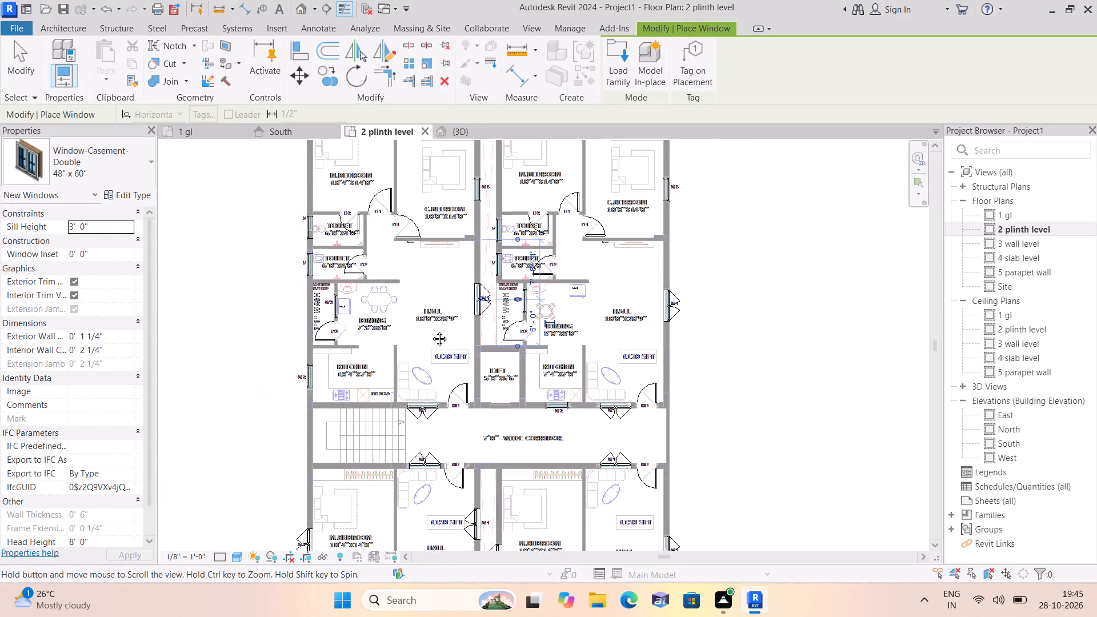
middle_click_drag(431, 330, 419, 334)
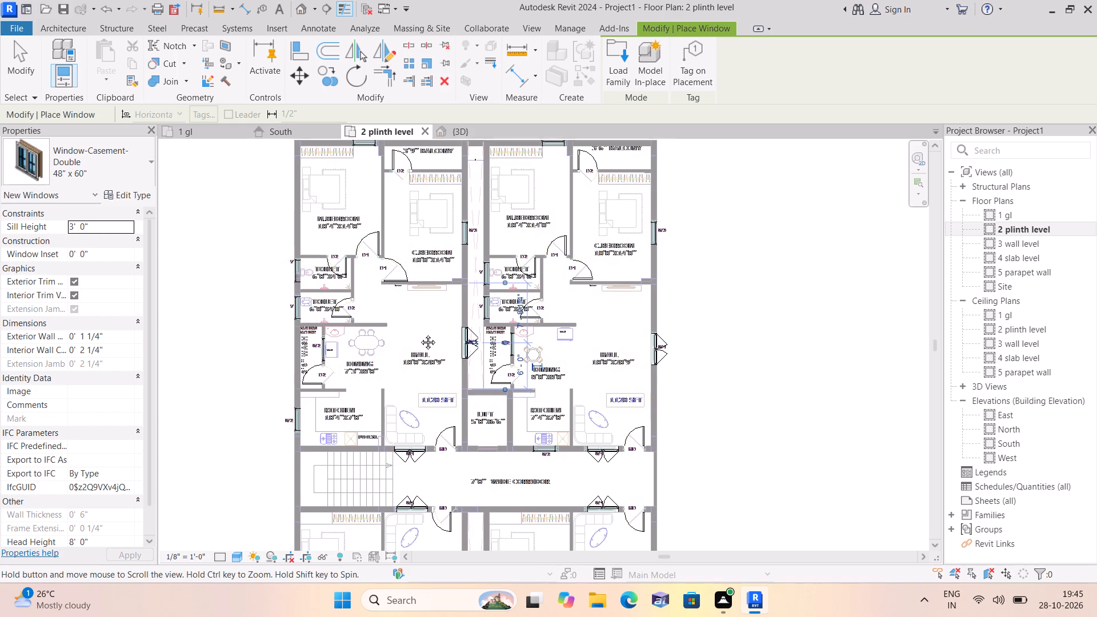
middle_click_drag(419, 334, 418, 323)
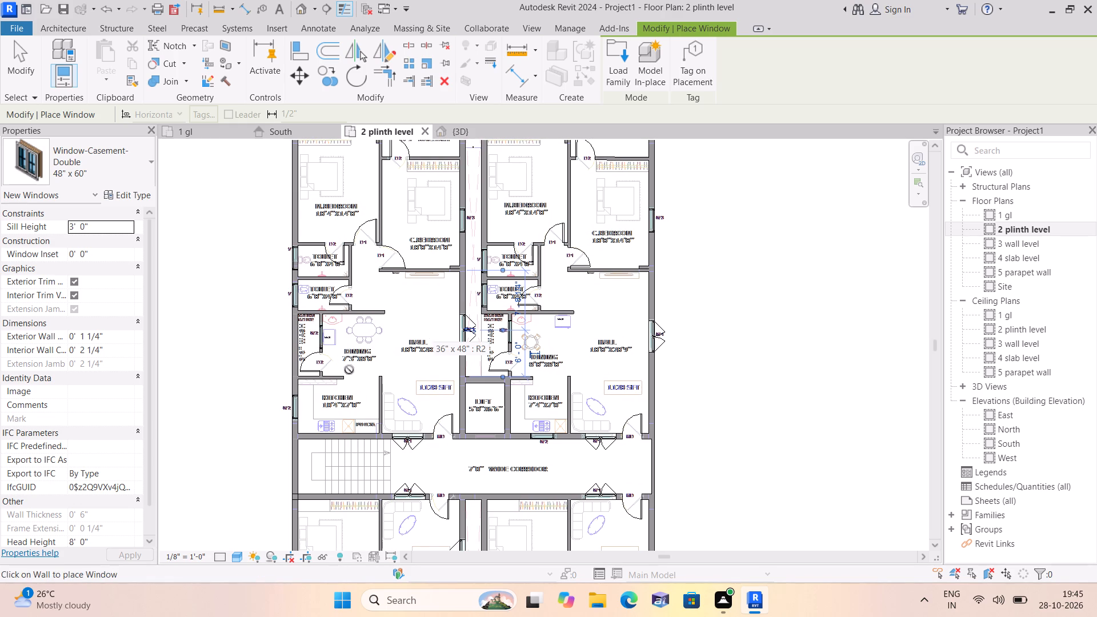
middle_click_drag(423, 329, 410, 218)
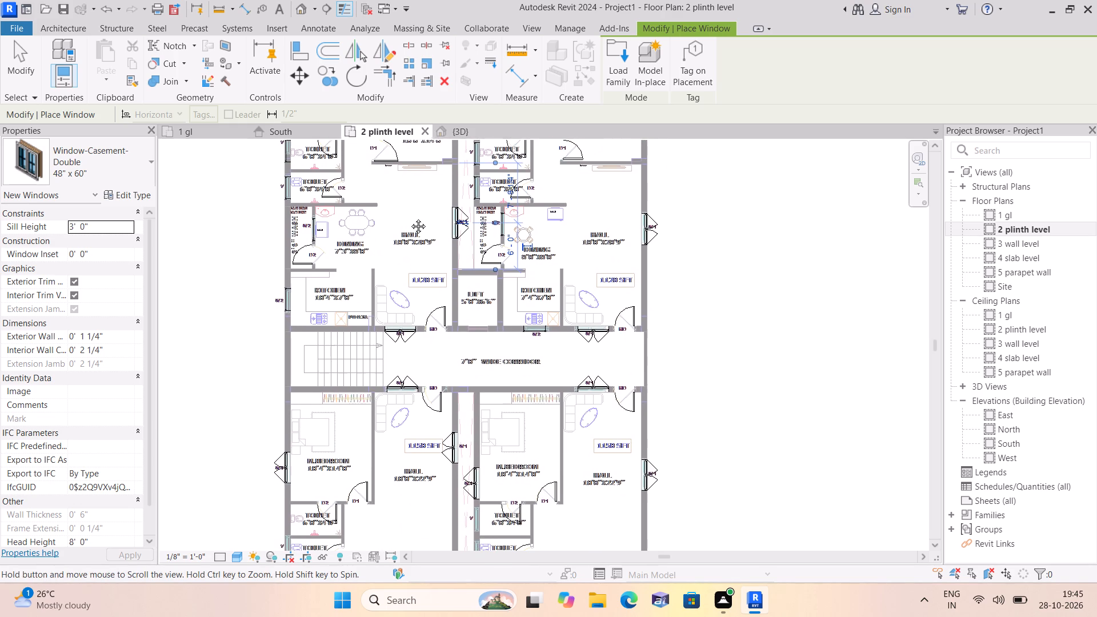
middle_click_drag(410, 218, 407, 214)
middle_click_drag(402, 393, 385, 289)
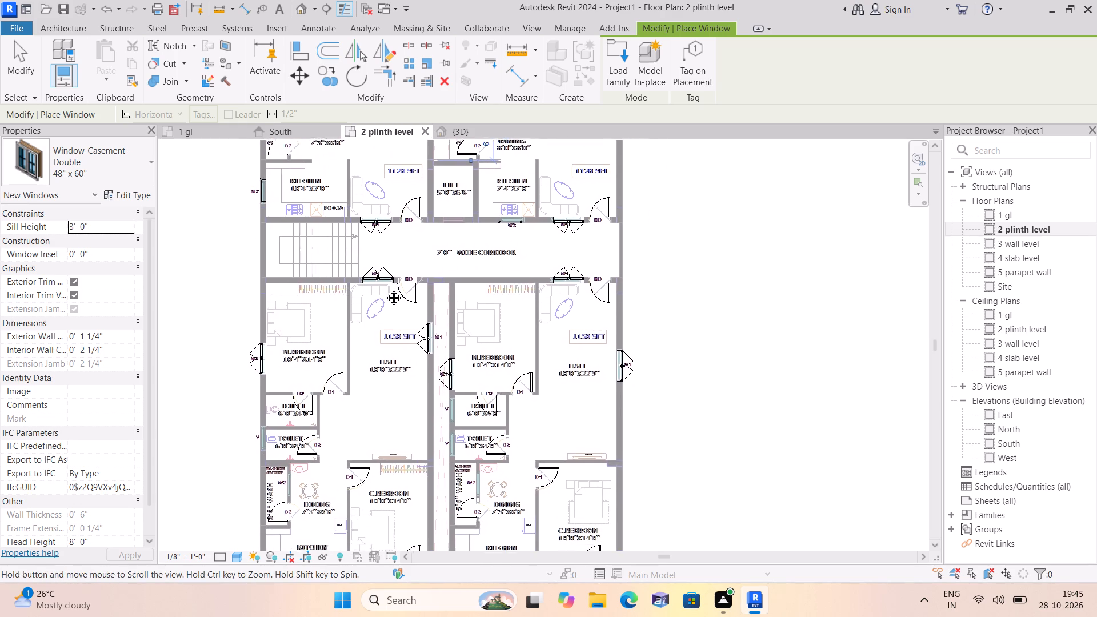
middle_click_drag(385, 289, 383, 278)
scroll(458, 444, "up", 3)
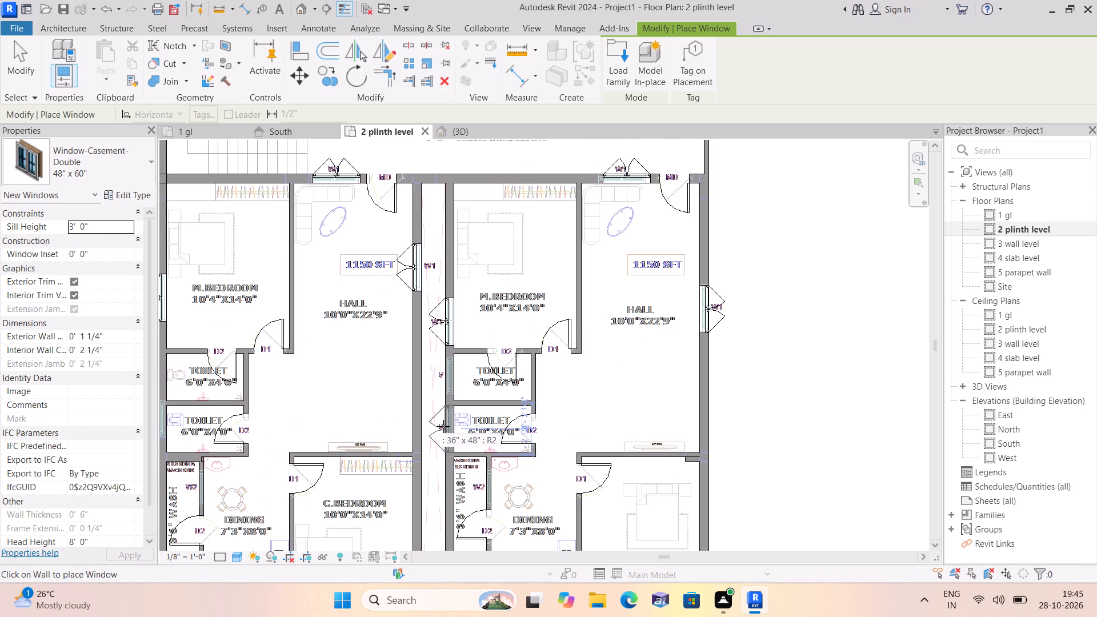
left_click(443, 426)
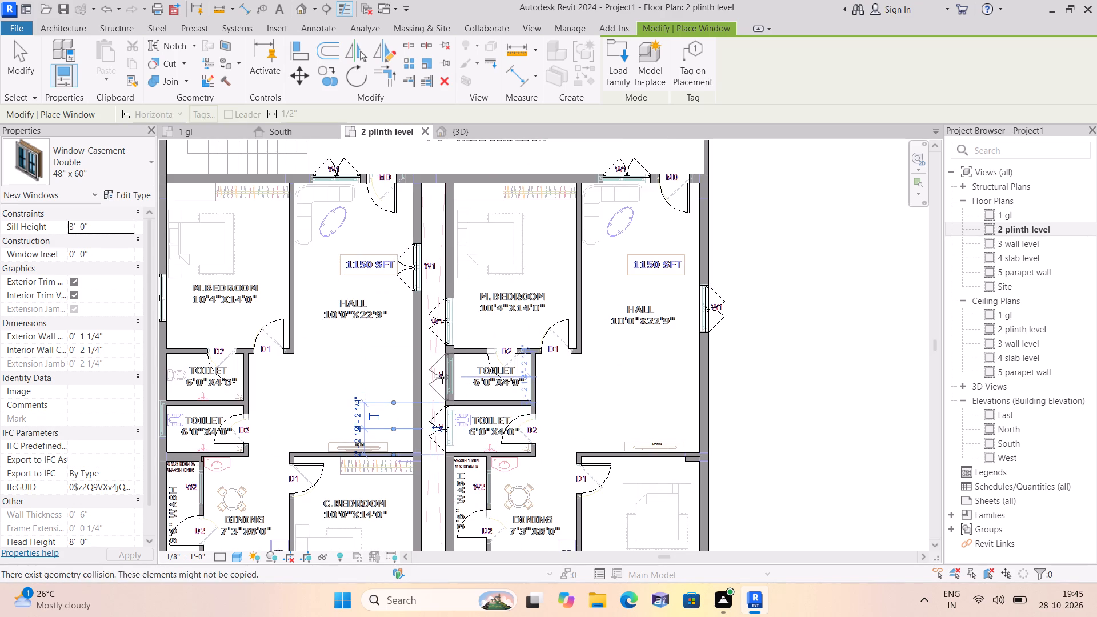
Place Window-Casement-Double 48" x 60" windows in the lower first flat's KITCHEN outer wall at W2 and C.BEDROOM balcony wall at W1.
scroll(442, 378, "up", 4)
scroll(442, 378, "down", 5)
middle_click_drag(442, 378, 431, 251)
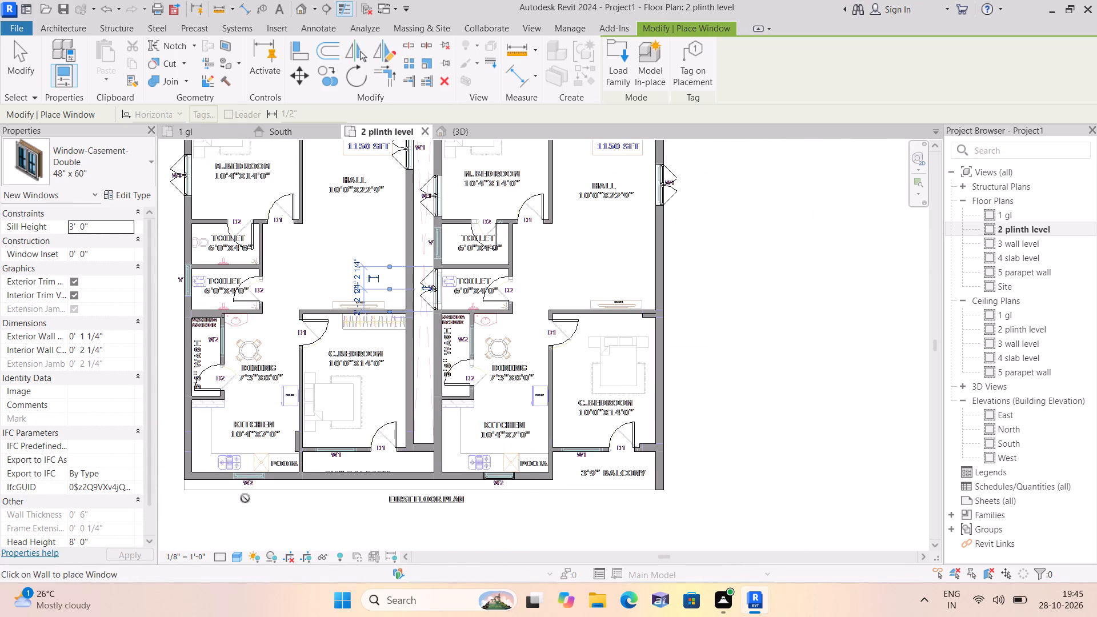
scroll(245, 492, "up", 3)
left_click(248, 470)
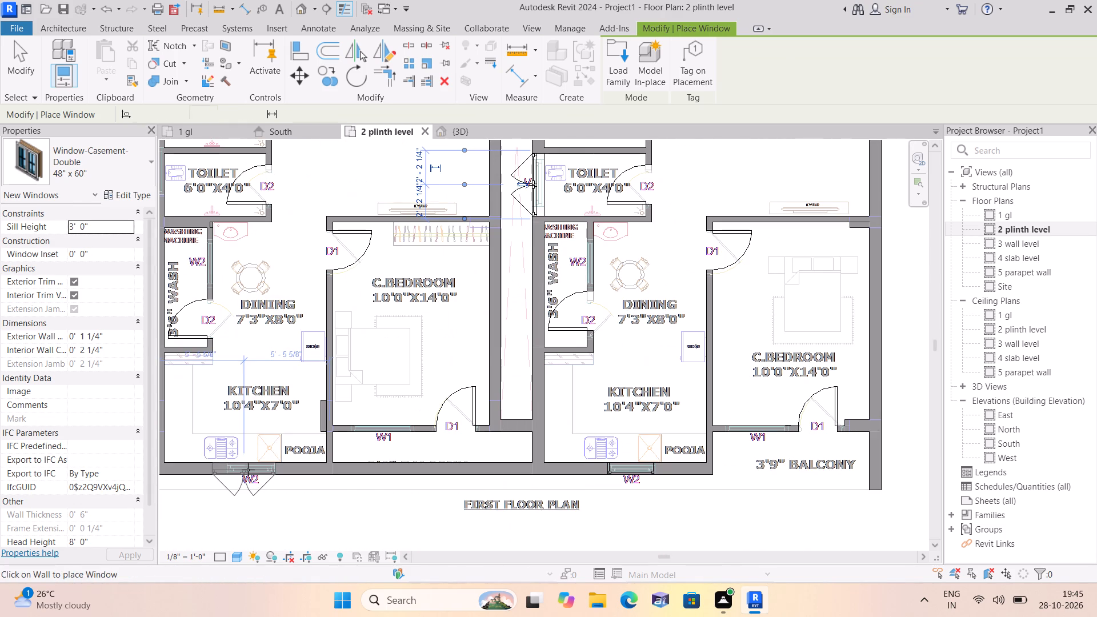
middle_click_drag(292, 481, 351, 488)
scroll(348, 487, "down", 1)
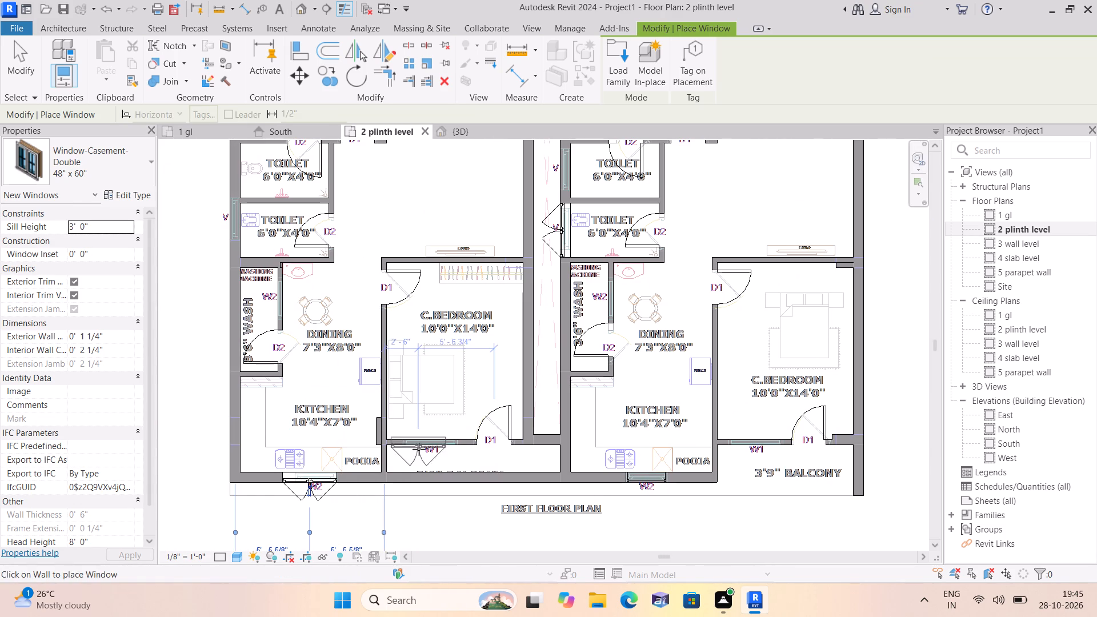
left_click(431, 450)
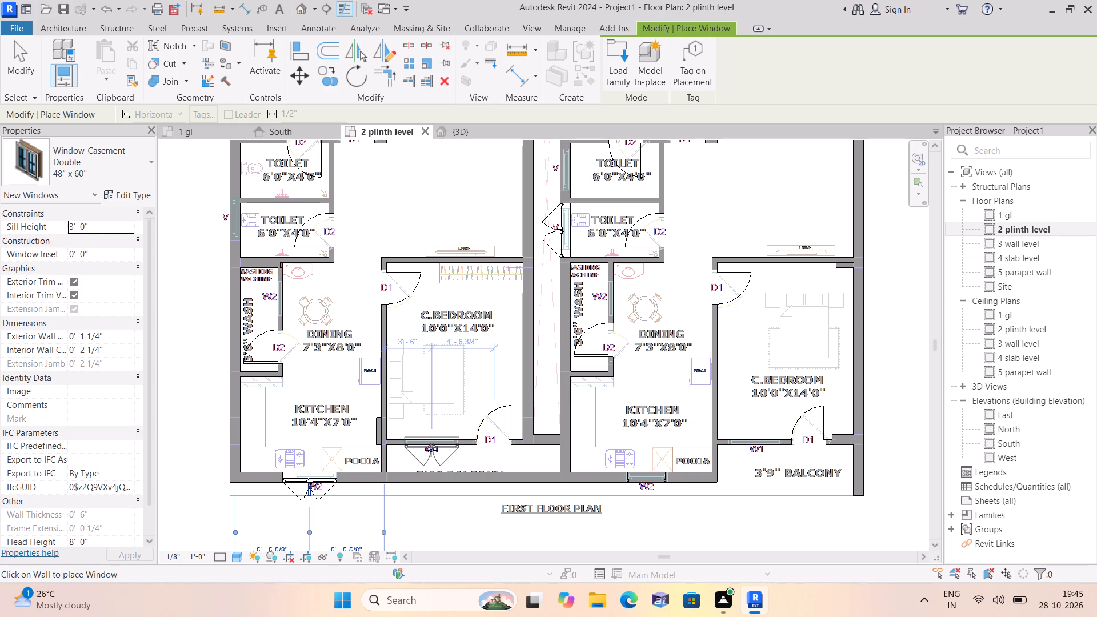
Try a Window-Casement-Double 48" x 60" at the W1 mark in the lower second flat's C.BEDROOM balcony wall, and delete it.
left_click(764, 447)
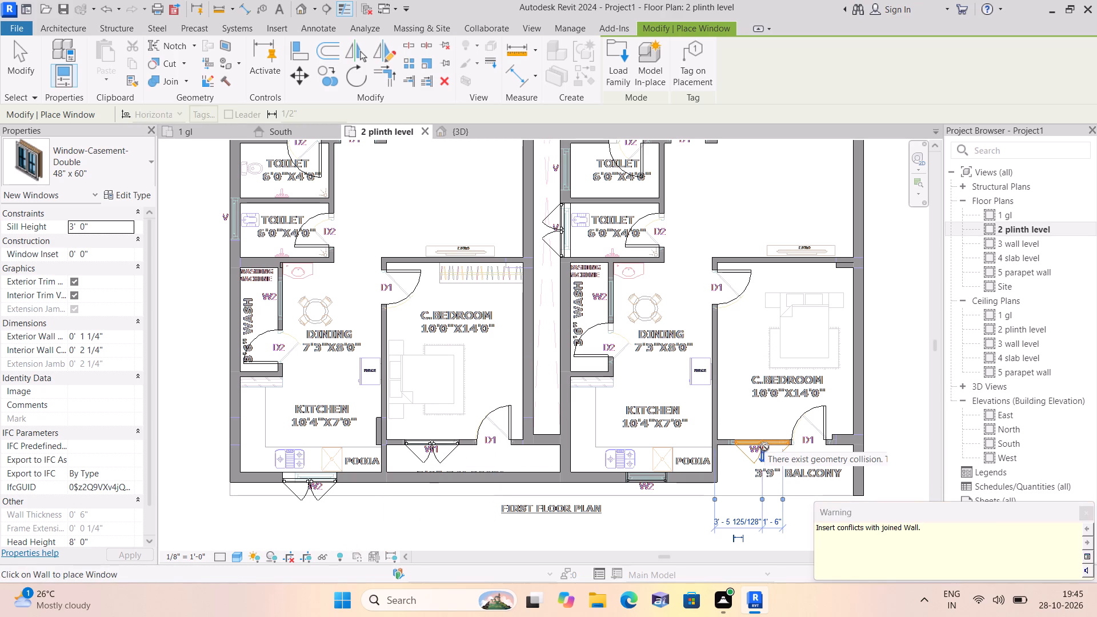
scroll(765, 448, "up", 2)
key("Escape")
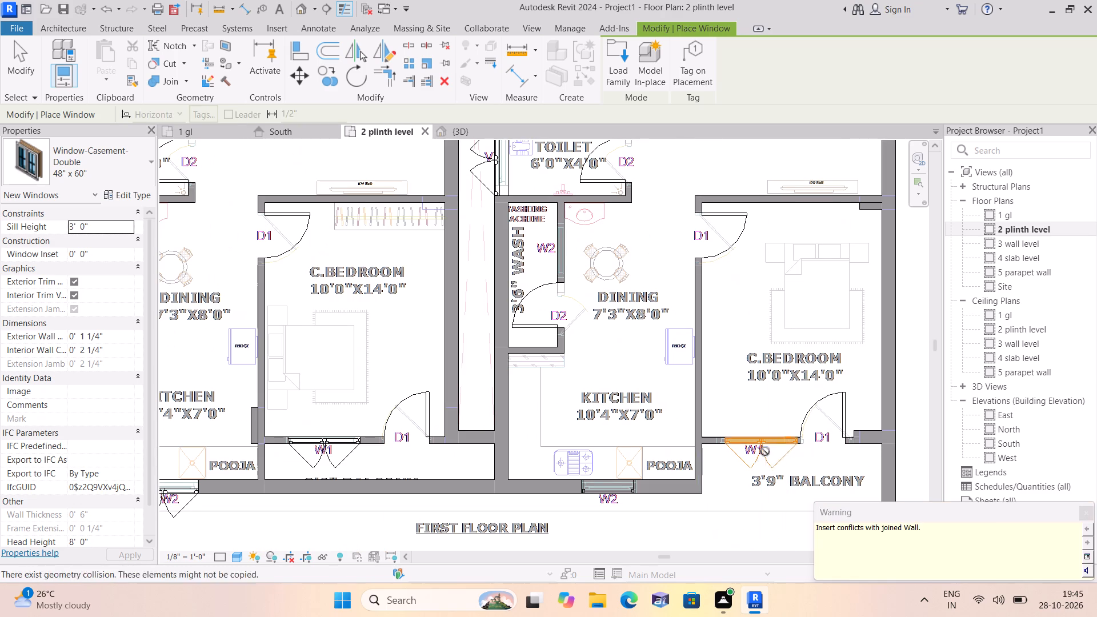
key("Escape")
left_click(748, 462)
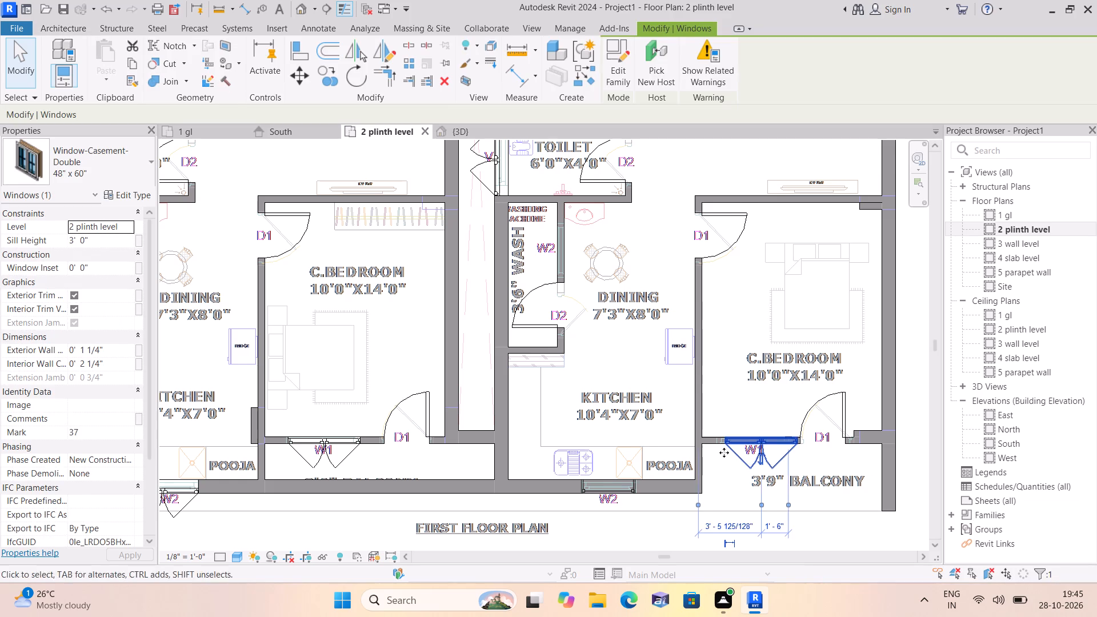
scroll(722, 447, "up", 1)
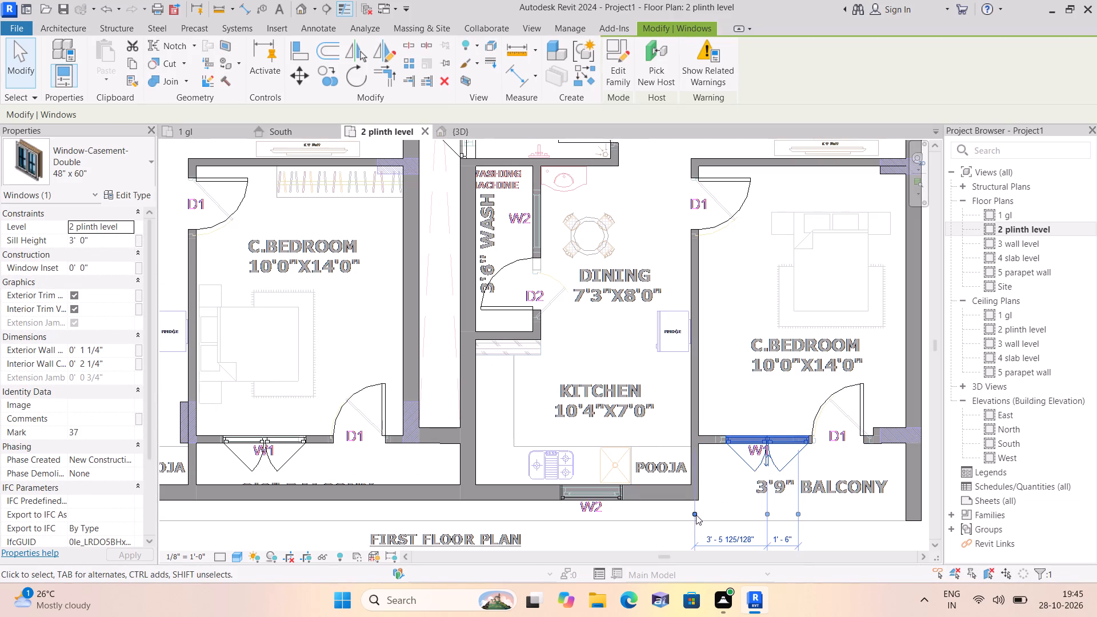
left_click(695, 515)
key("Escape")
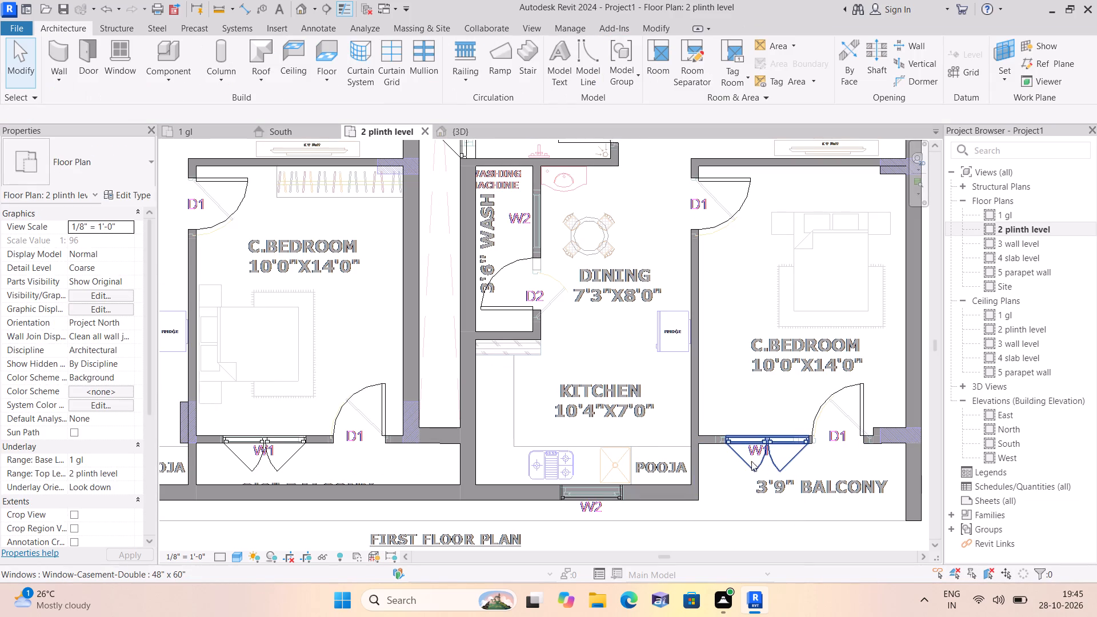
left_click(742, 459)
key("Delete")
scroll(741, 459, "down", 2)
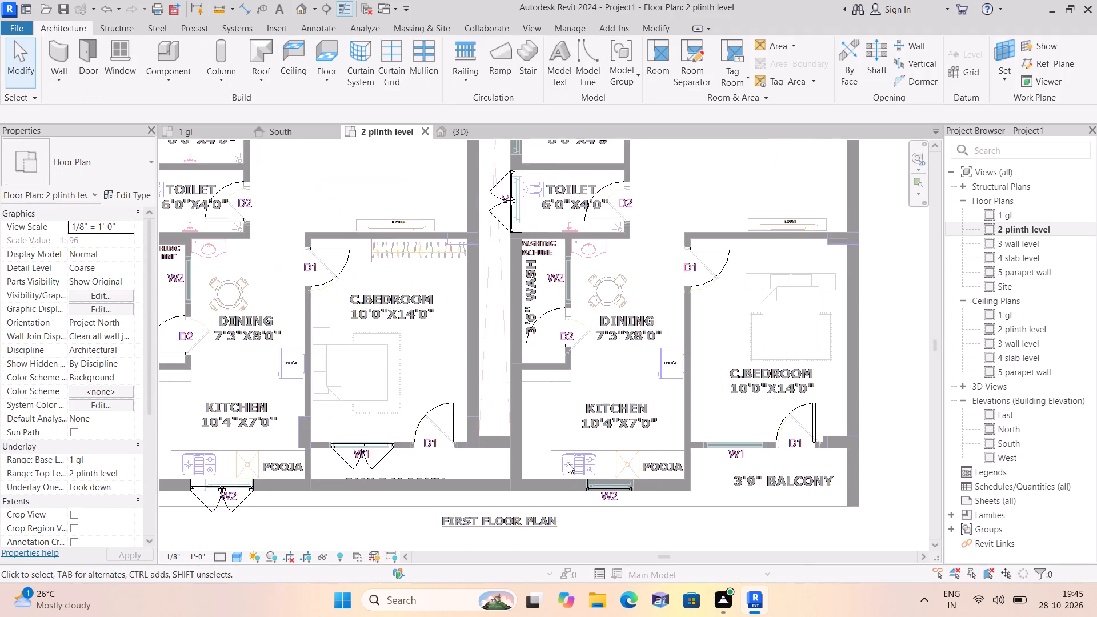
Place a Window-Casement-Double 48" x 60" at the W1 mark in the lower second flat's C.BEDROOM balcony wall.
scroll(568, 463, "down", 1)
left_click(103, 74)
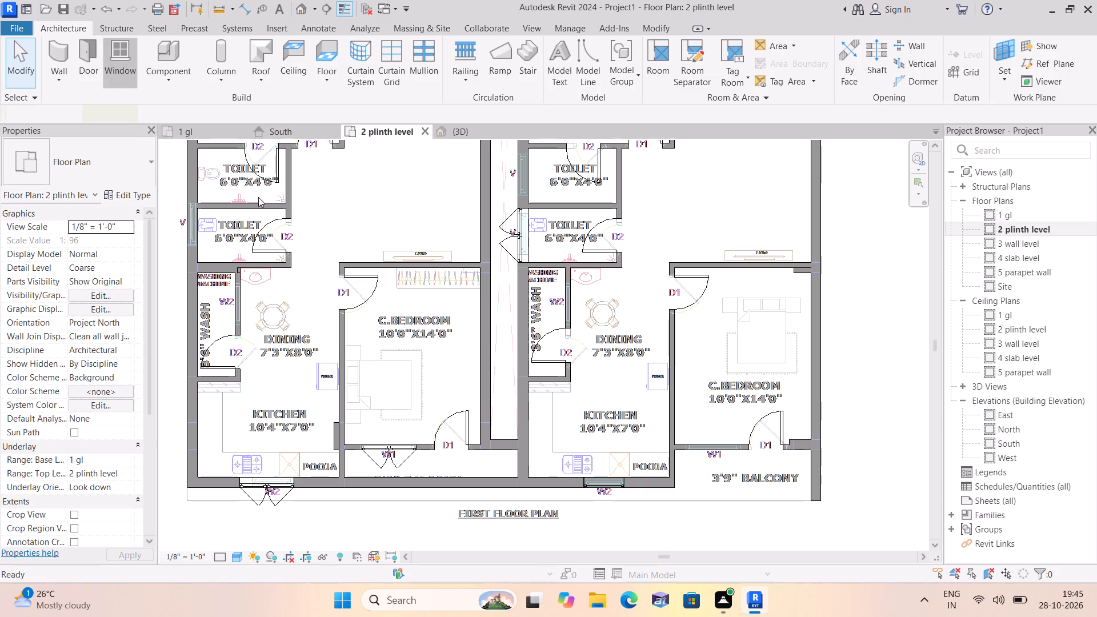
scroll(710, 459, "up", 2)
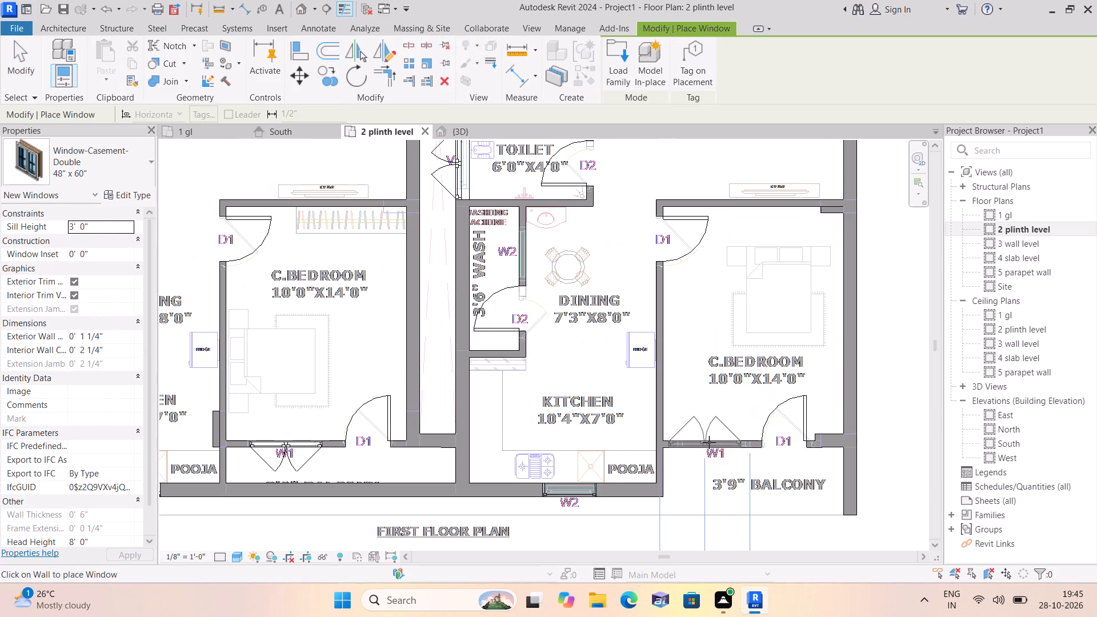
left_click(716, 450)
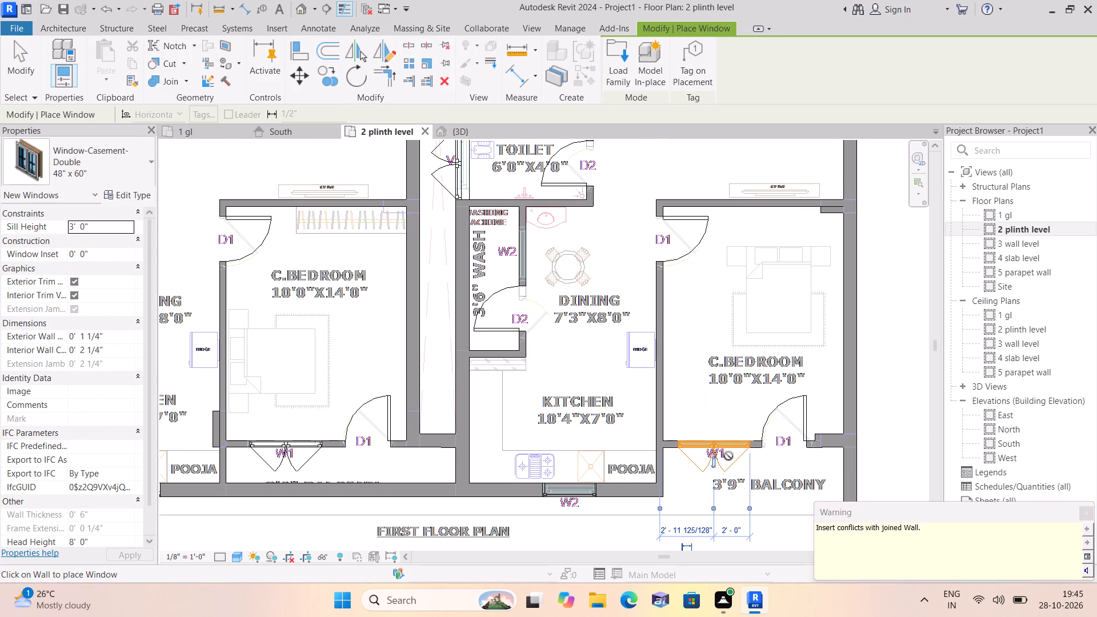
scroll(730, 455, "up", 4)
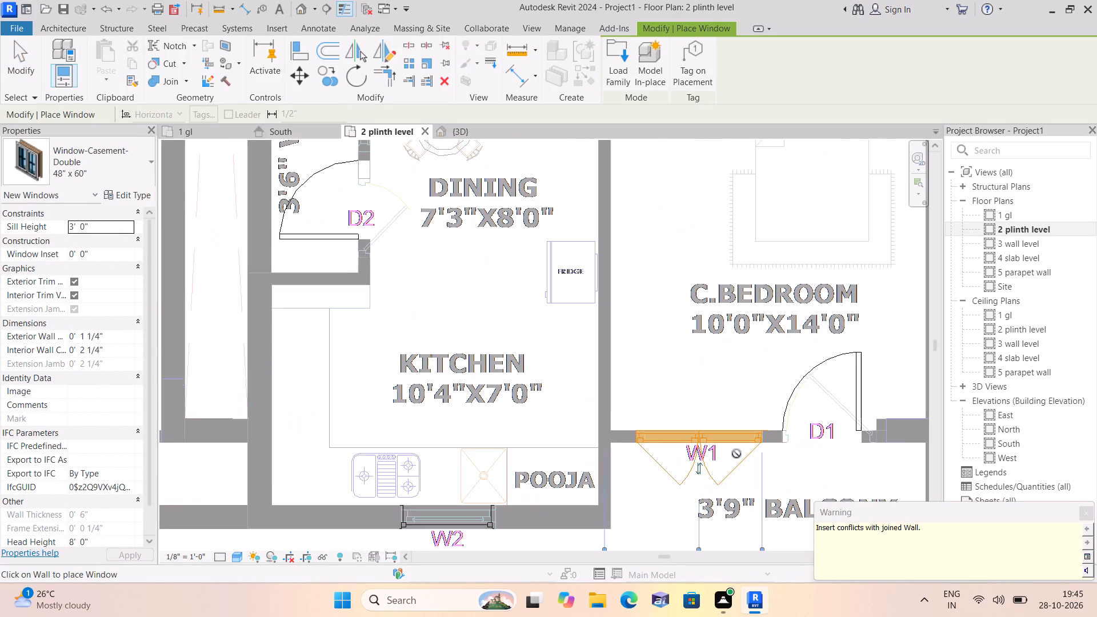
key("Escape")
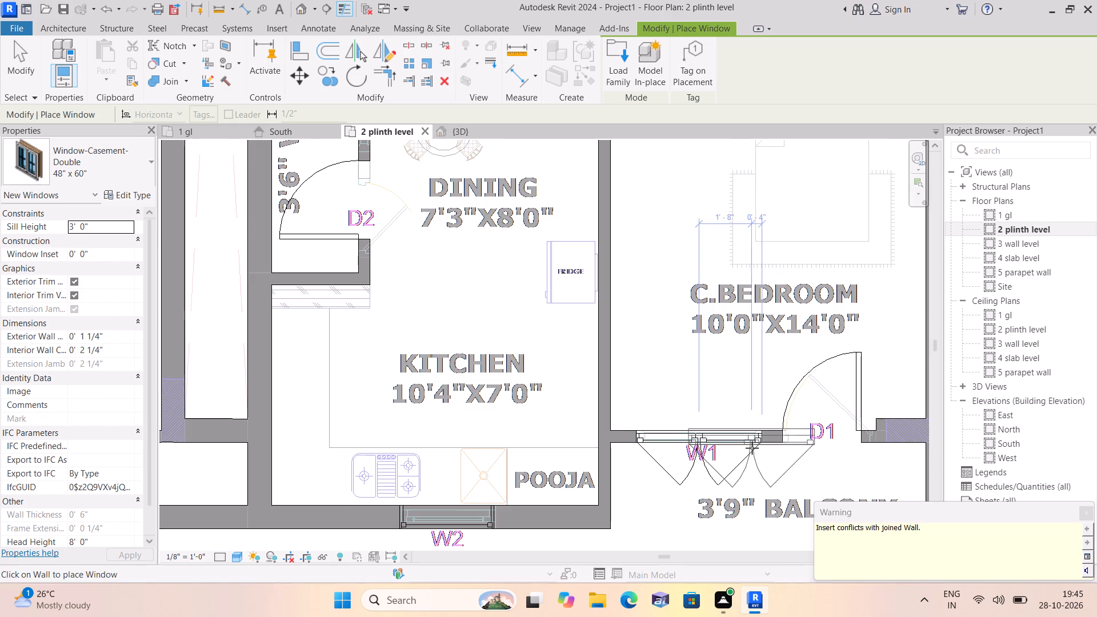
scroll(752, 448, "up", 1)
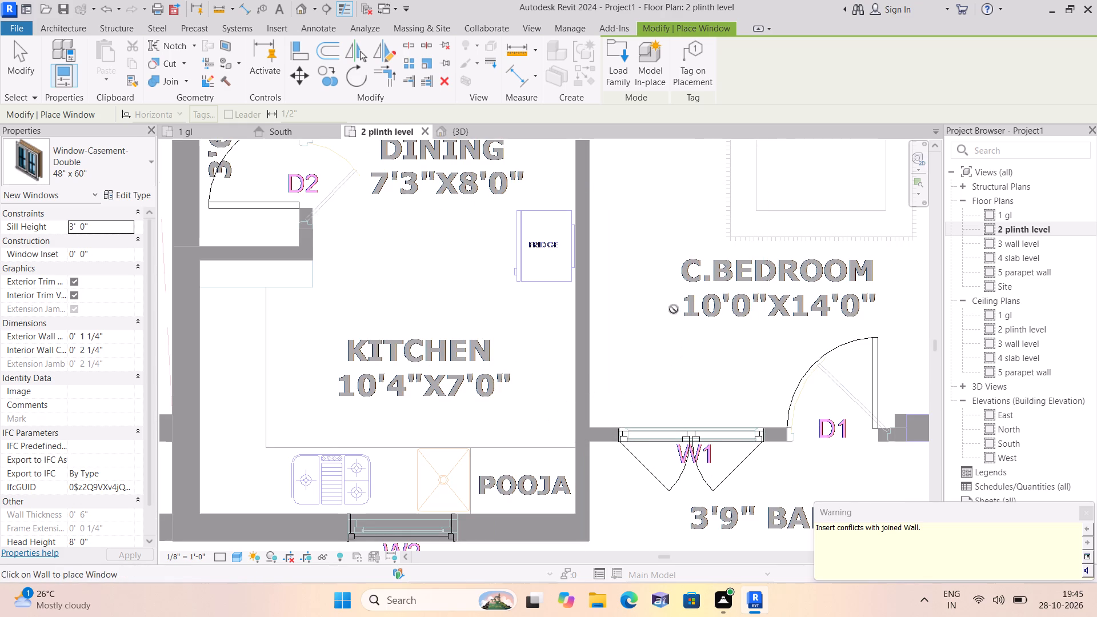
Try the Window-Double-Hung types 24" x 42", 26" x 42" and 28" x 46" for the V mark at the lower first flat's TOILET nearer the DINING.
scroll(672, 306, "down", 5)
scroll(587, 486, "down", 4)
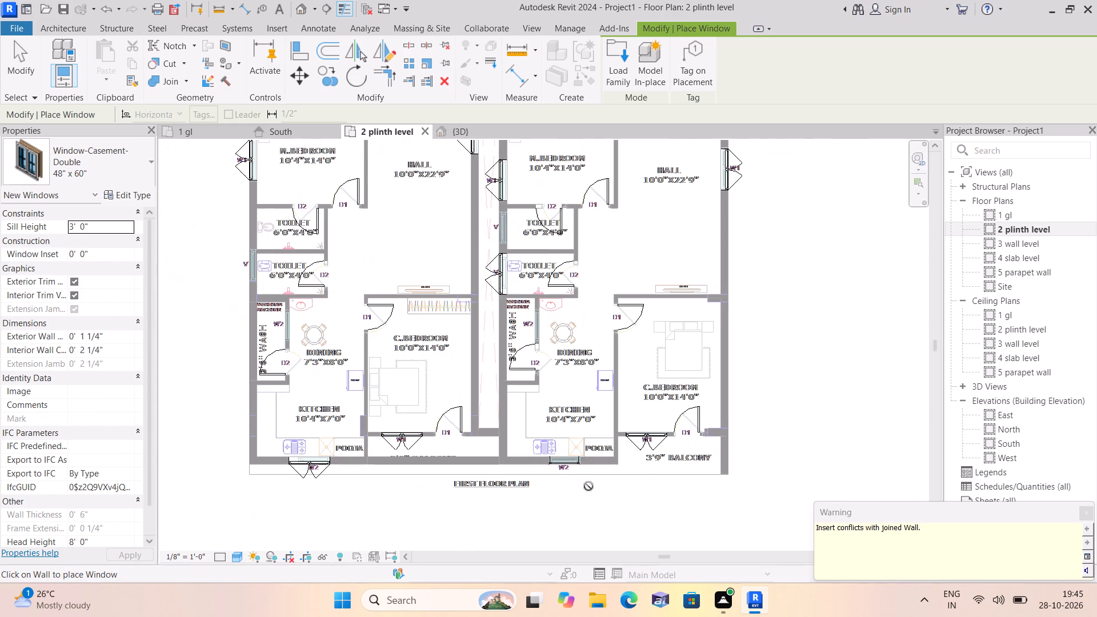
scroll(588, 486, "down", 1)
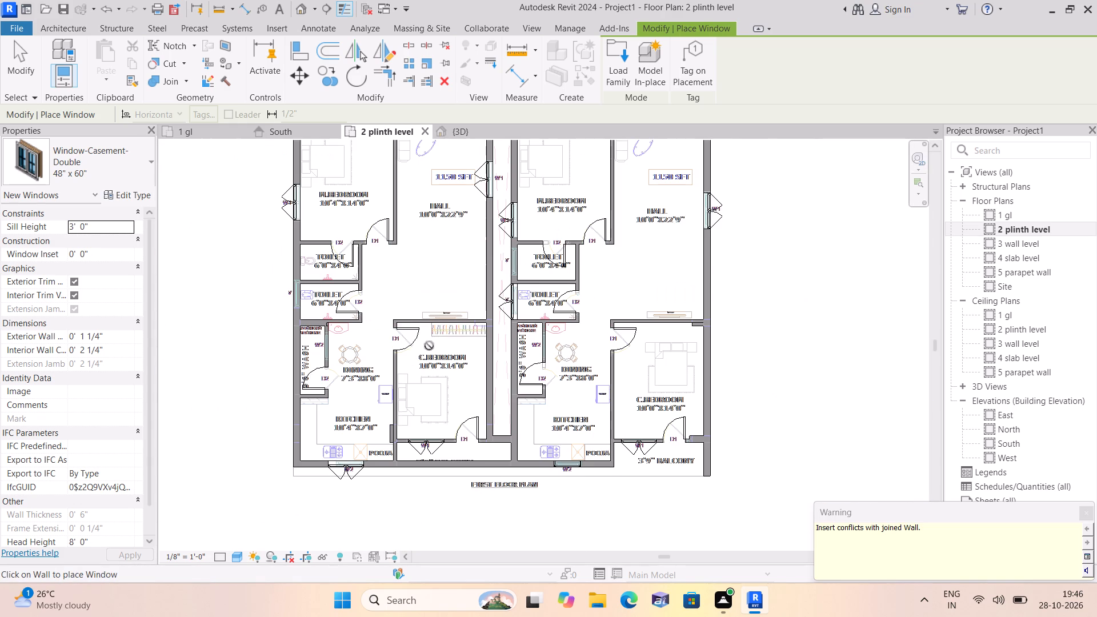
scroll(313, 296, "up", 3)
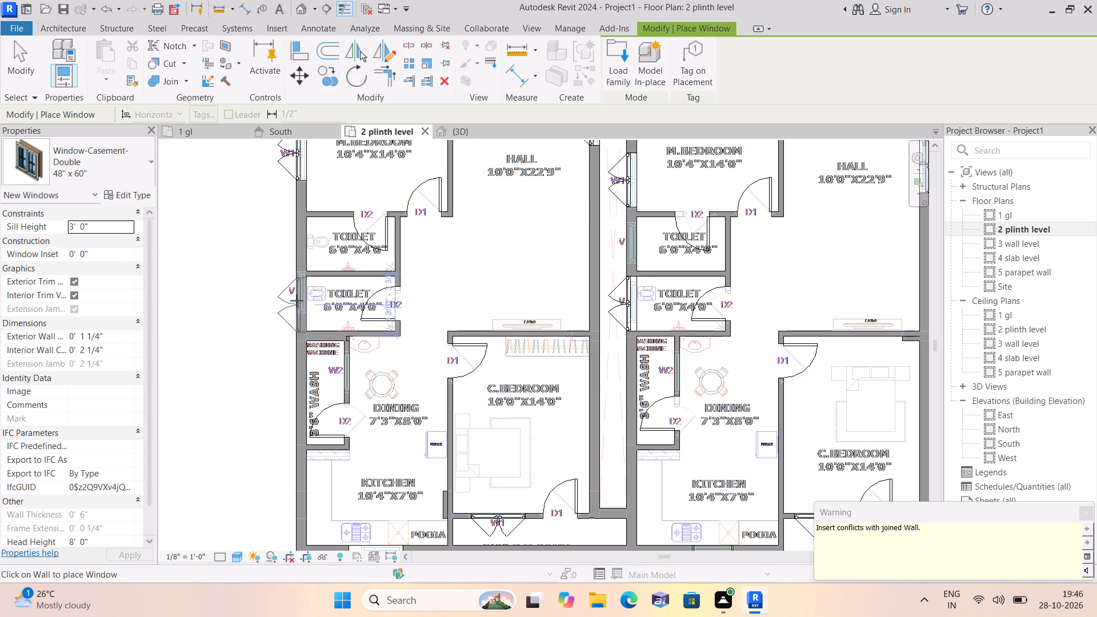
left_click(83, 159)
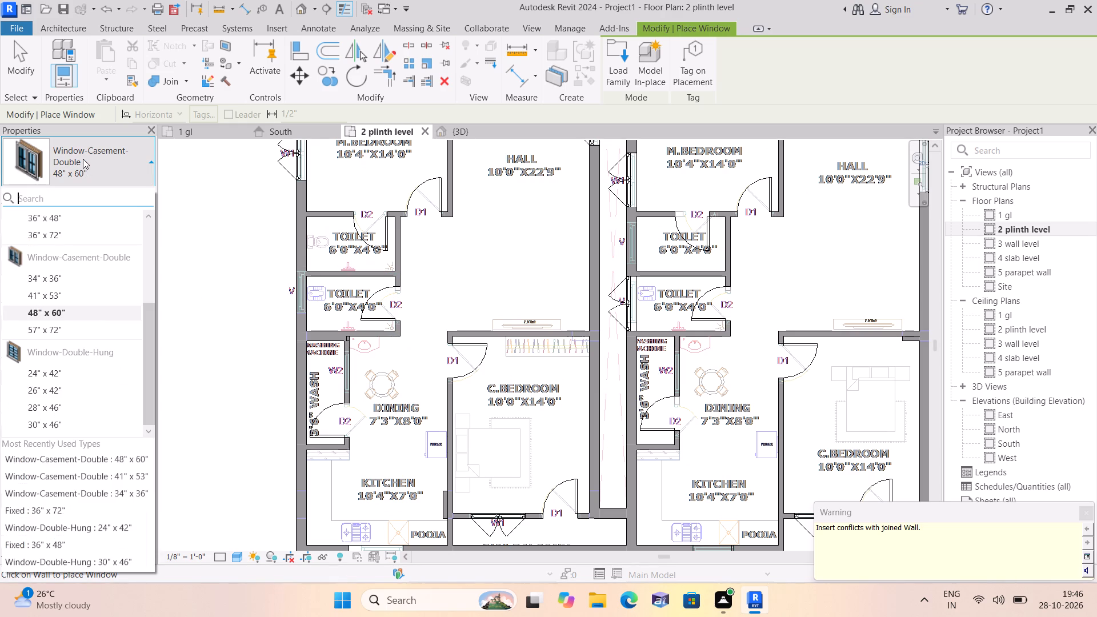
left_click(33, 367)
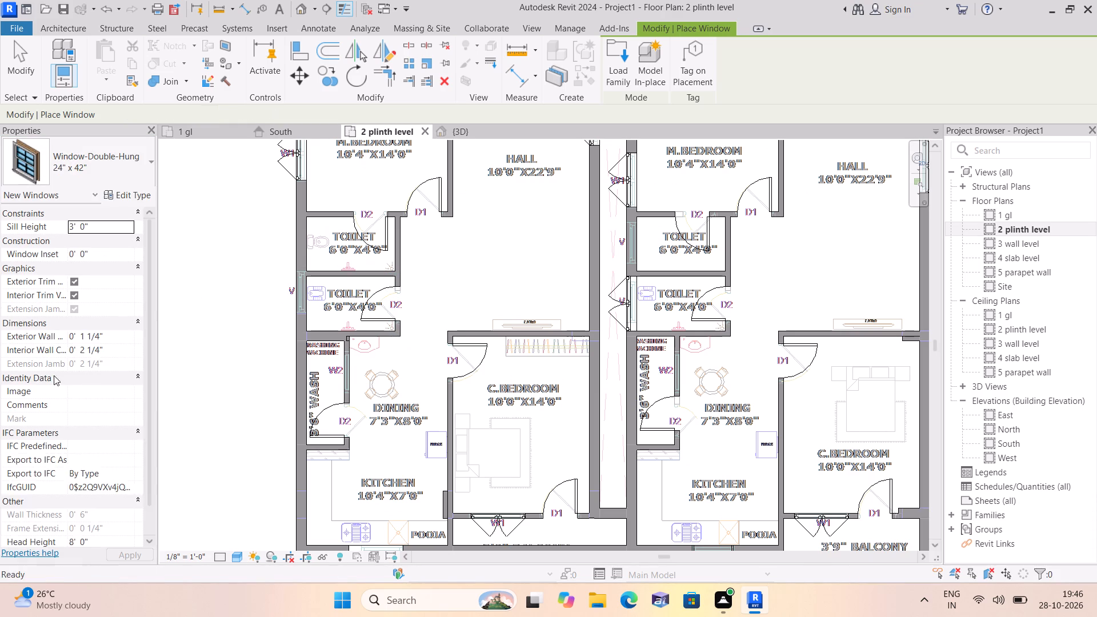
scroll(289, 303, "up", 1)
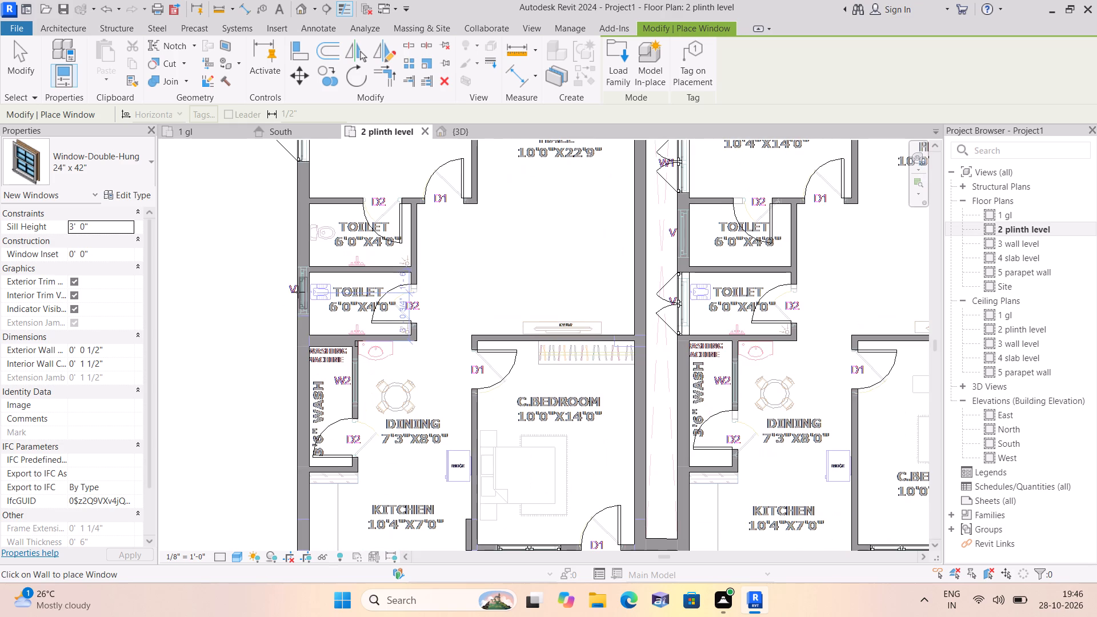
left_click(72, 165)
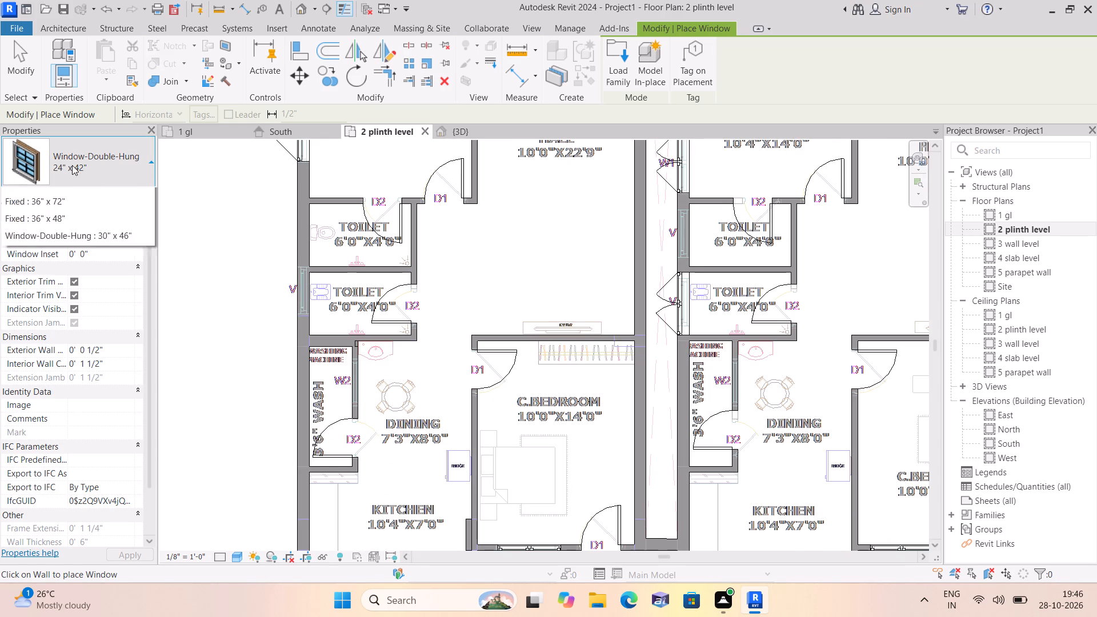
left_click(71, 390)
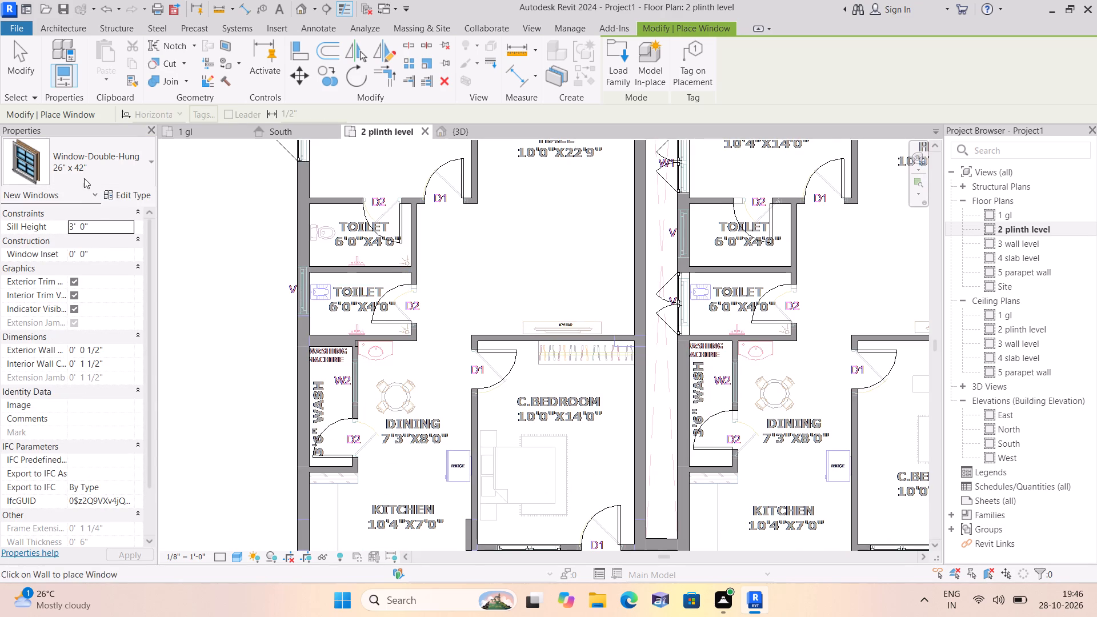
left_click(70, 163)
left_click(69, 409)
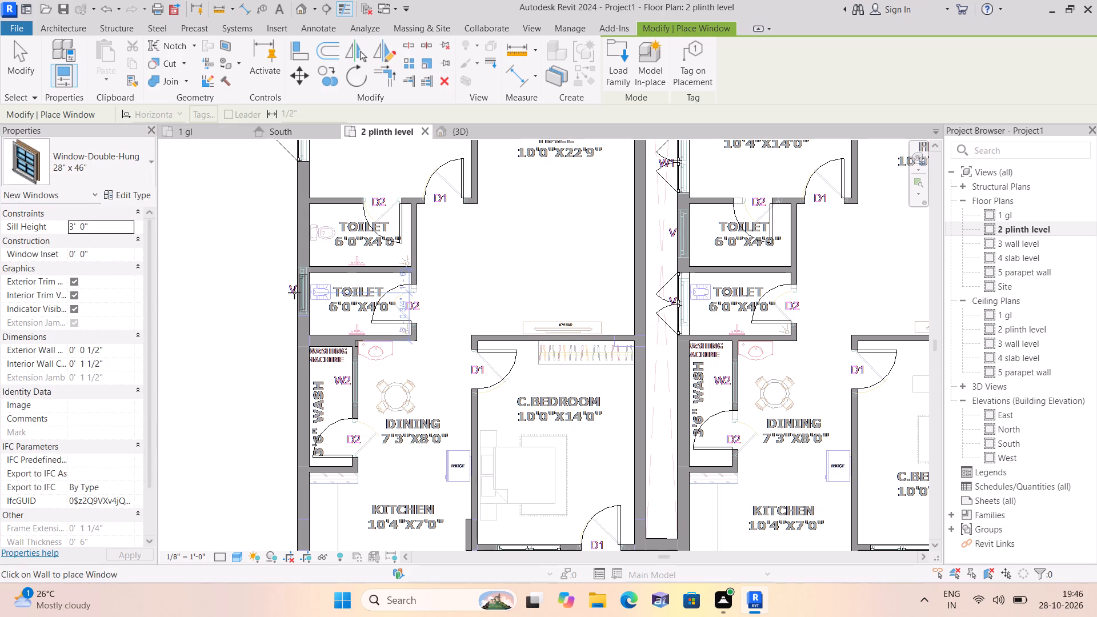
Place Window-Double-Hung 30" x 46" windows at V in the lower first flat's TOILET nearer DINING and the second flat's TOILET nearer M.BEDROOM.
left_click(86, 169)
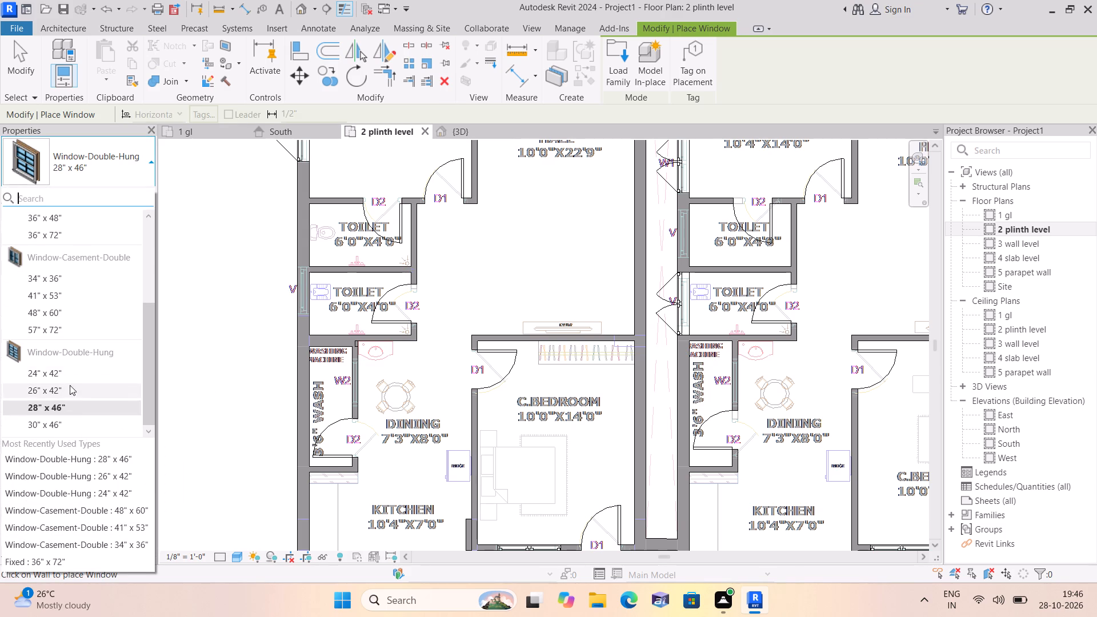
left_click(65, 422)
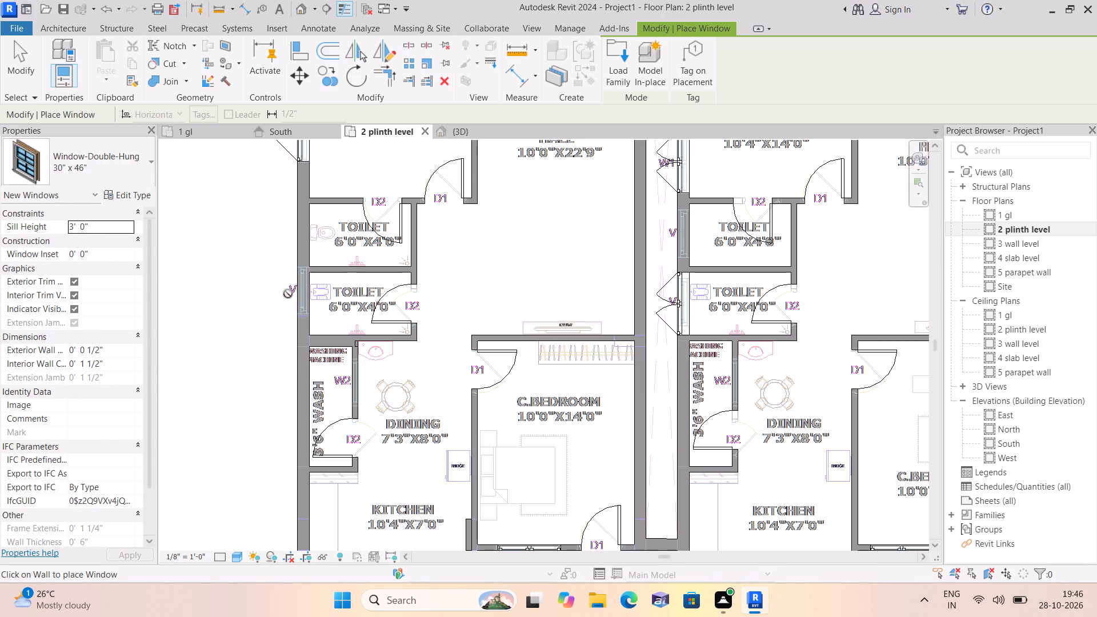
left_click(303, 290)
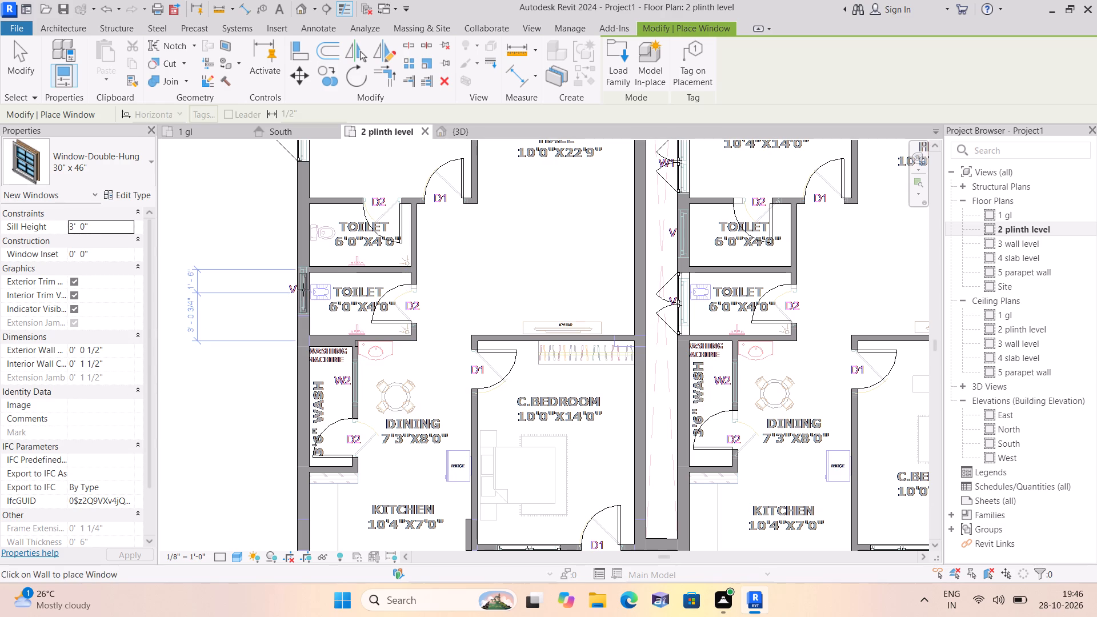
middle_click_drag(262, 310, 190, 350)
scroll(190, 346, "down", 1)
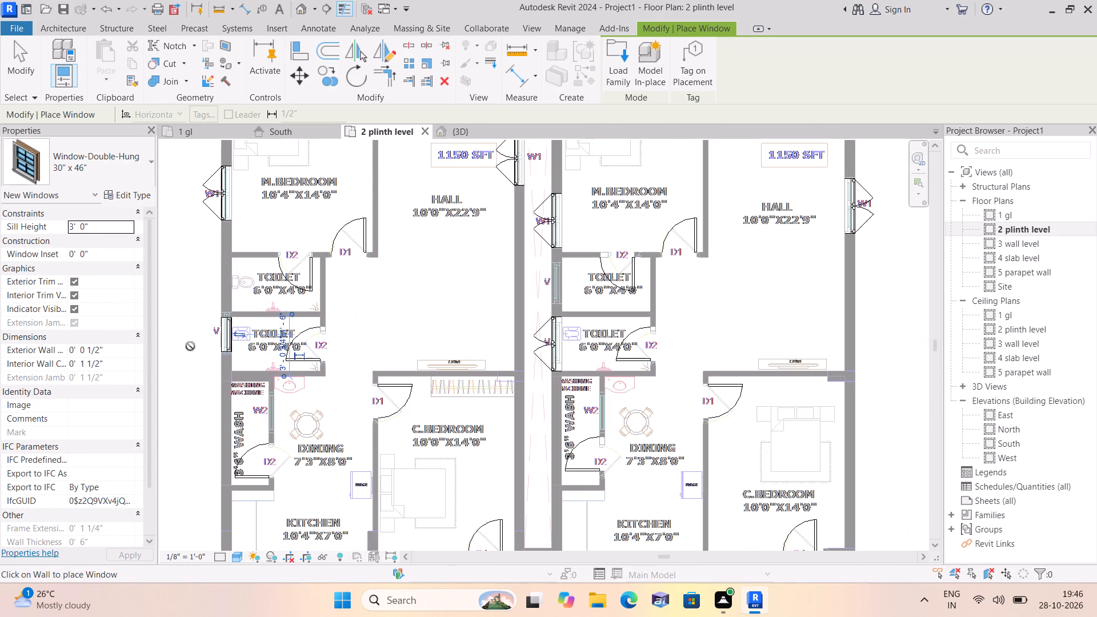
left_click(558, 284)
Place Window-Double-Hung 30" x 46" windows at the W2 marks in the walls between WASH and DINING of both lower flats.
scroll(558, 284, "down", 2)
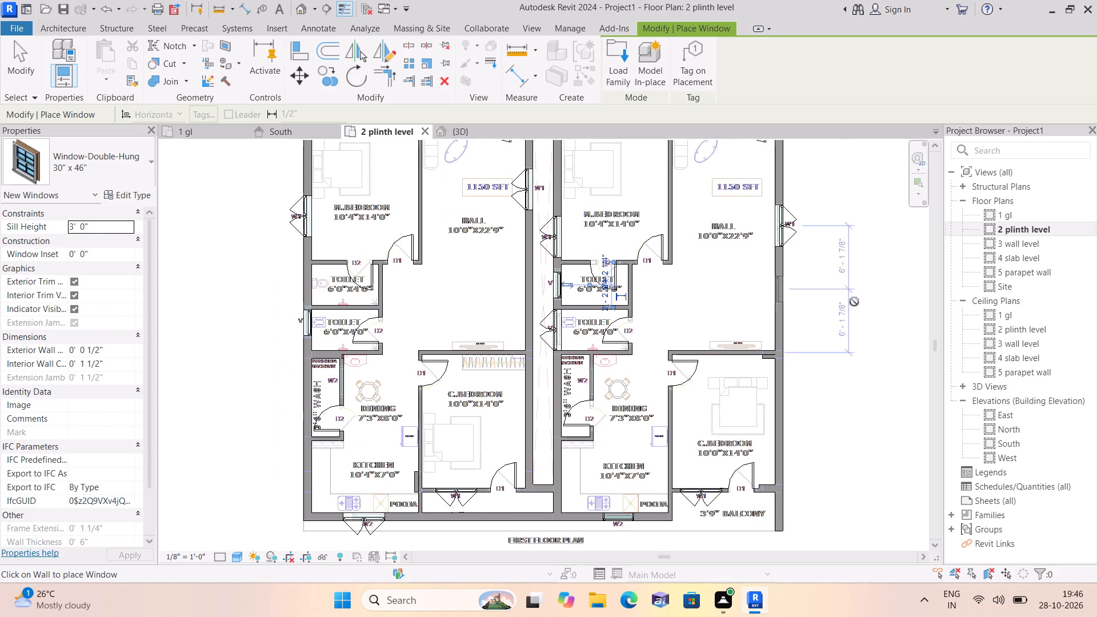
middle_click_drag(835, 338, 813, 239)
scroll(376, 466, "up", 1)
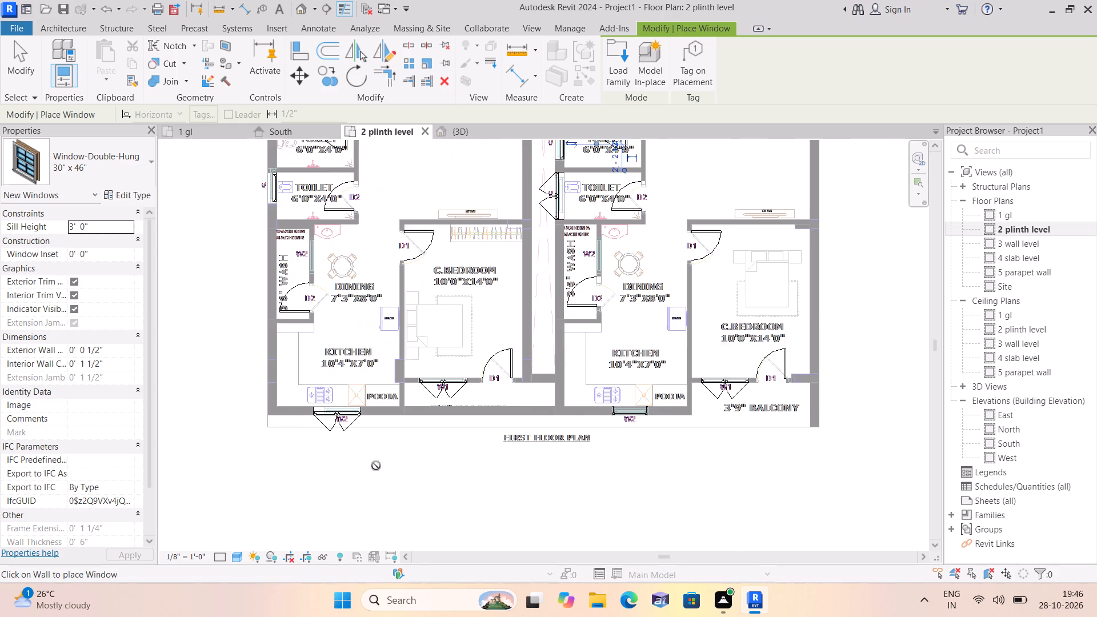
scroll(376, 466, "up", 1)
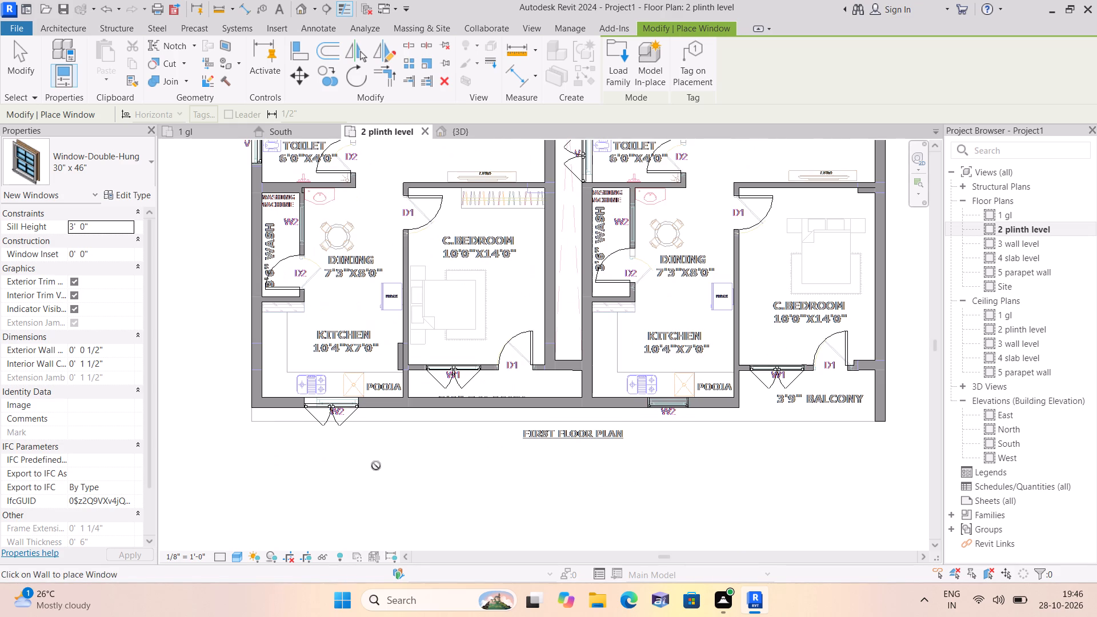
middle_click_drag(404, 437, 400, 455)
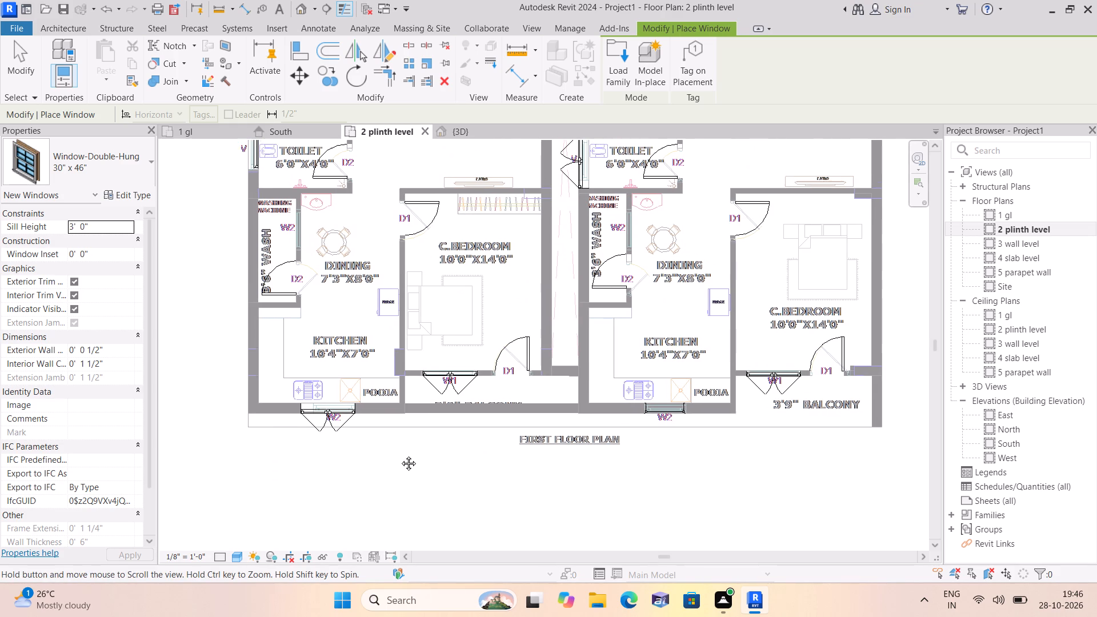
middle_click_drag(400, 455, 399, 474)
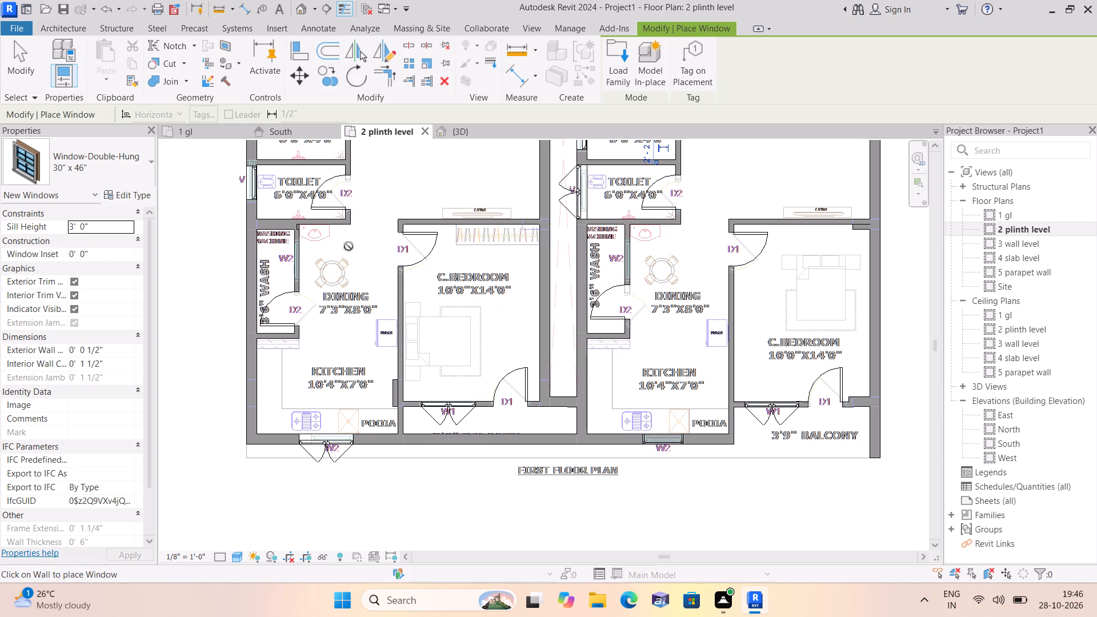
left_click(304, 258)
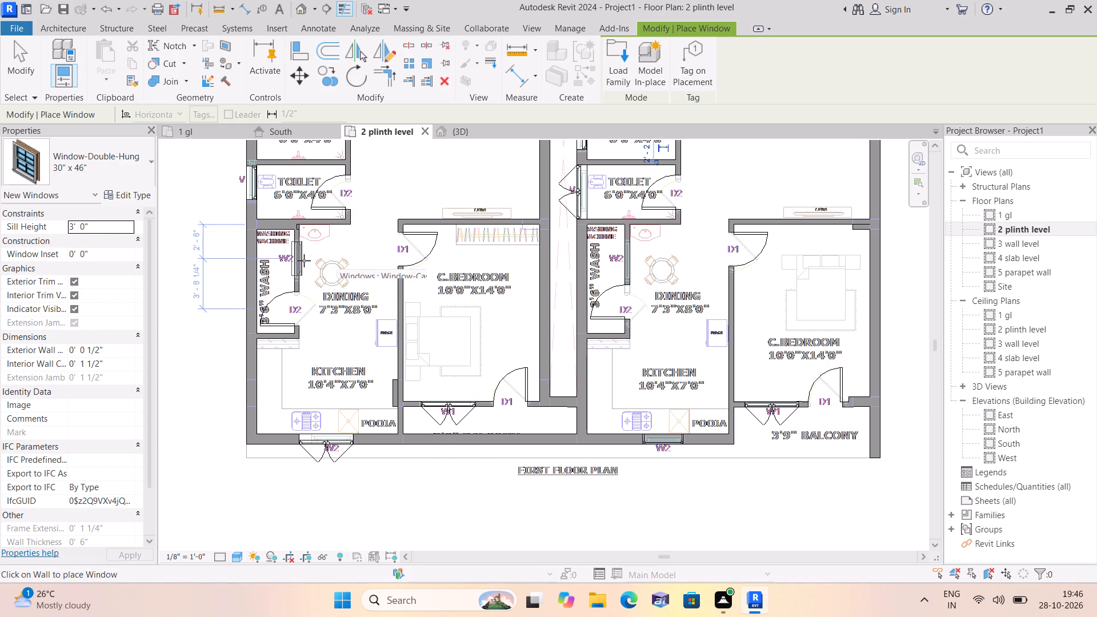
middle_click_drag(362, 253, 361, 274)
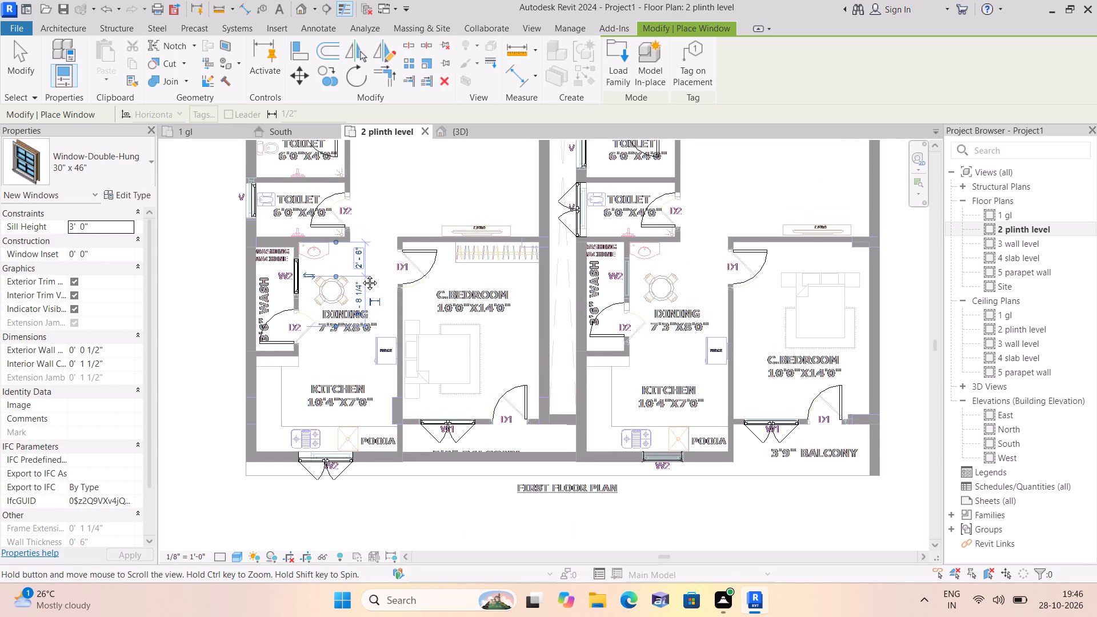
middle_click_drag(361, 274, 361, 275)
left_click(622, 279)
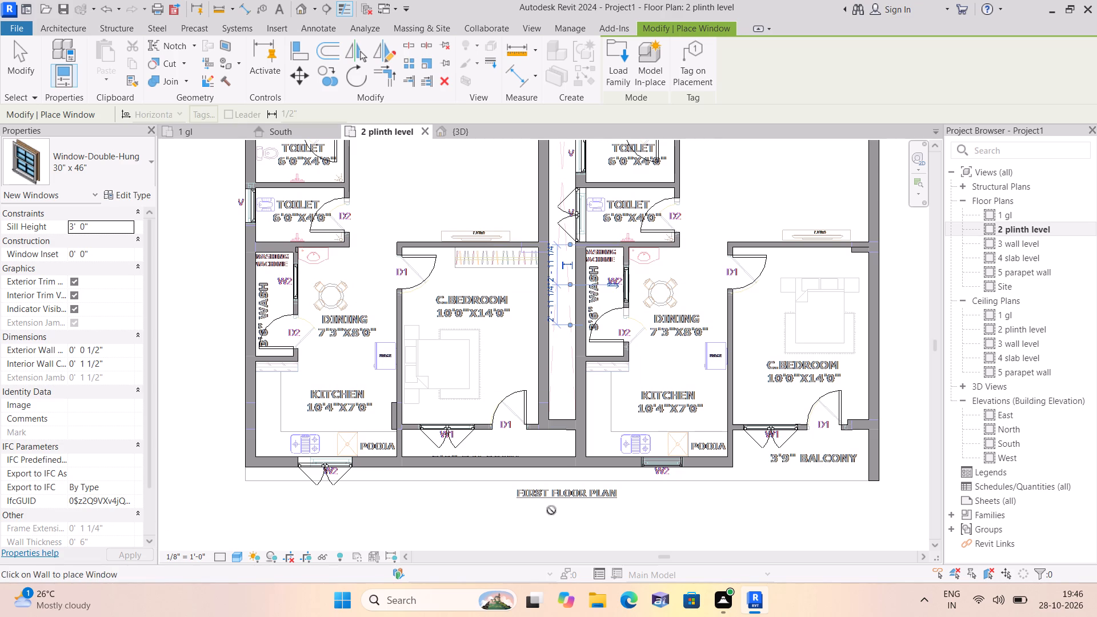
Review the plinth level plan from the lower flats up to the upper bedrooms, checking windows at the W1, W2, W3 and V marks.
middle_click_drag(499, 508, 447, 533)
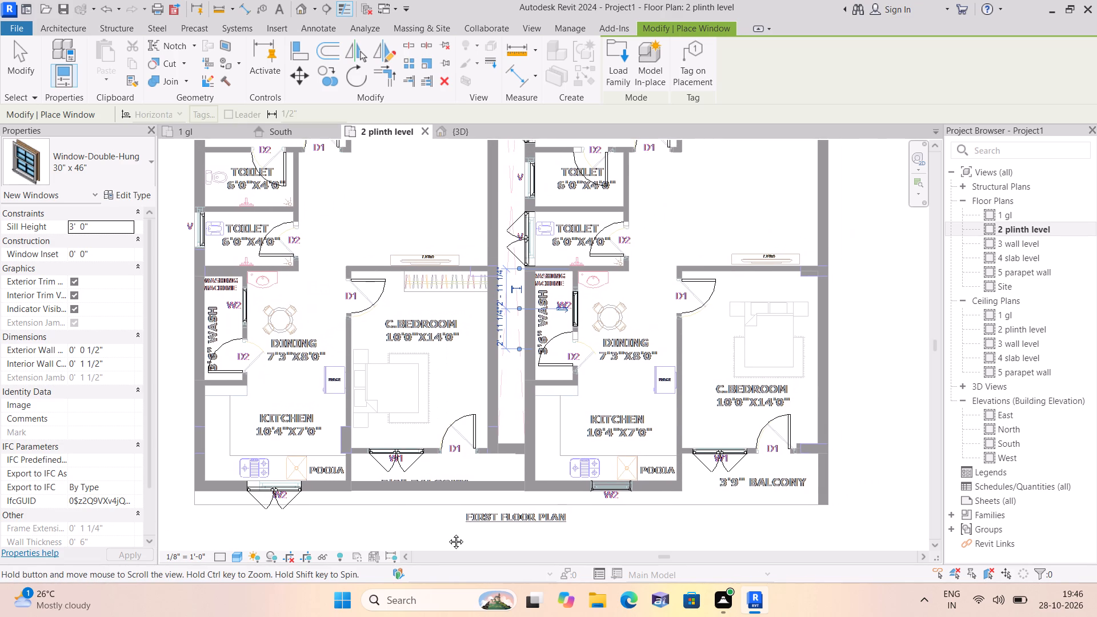
middle_click_drag(447, 533, 454, 535)
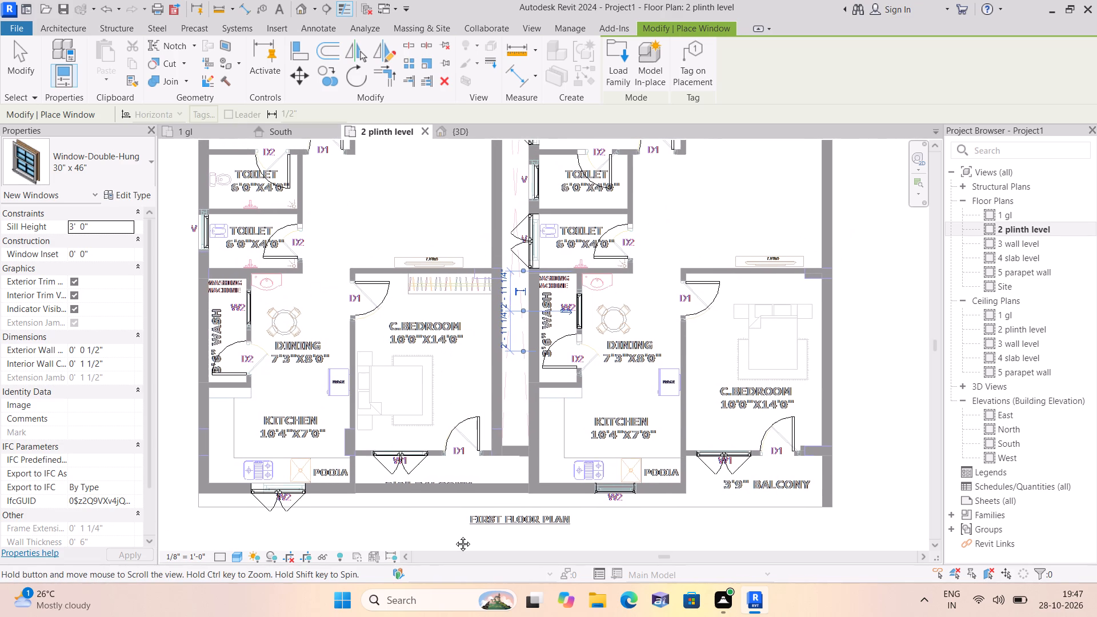
middle_click_drag(454, 535, 458, 538)
middle_click_drag(385, 221, 412, 331)
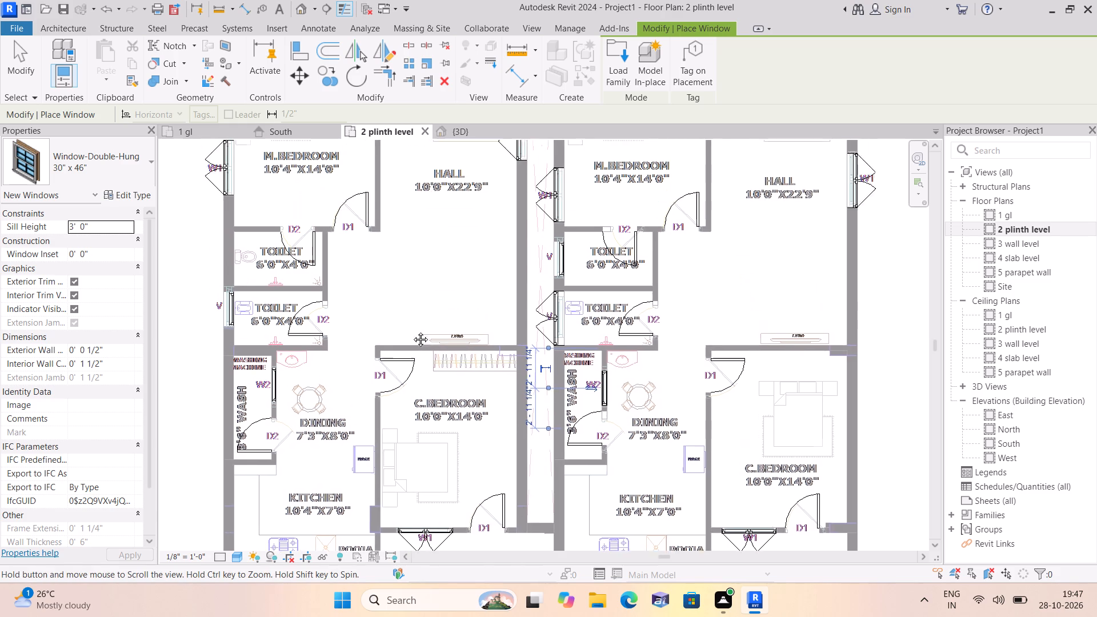
middle_click_drag(412, 331, 401, 420)
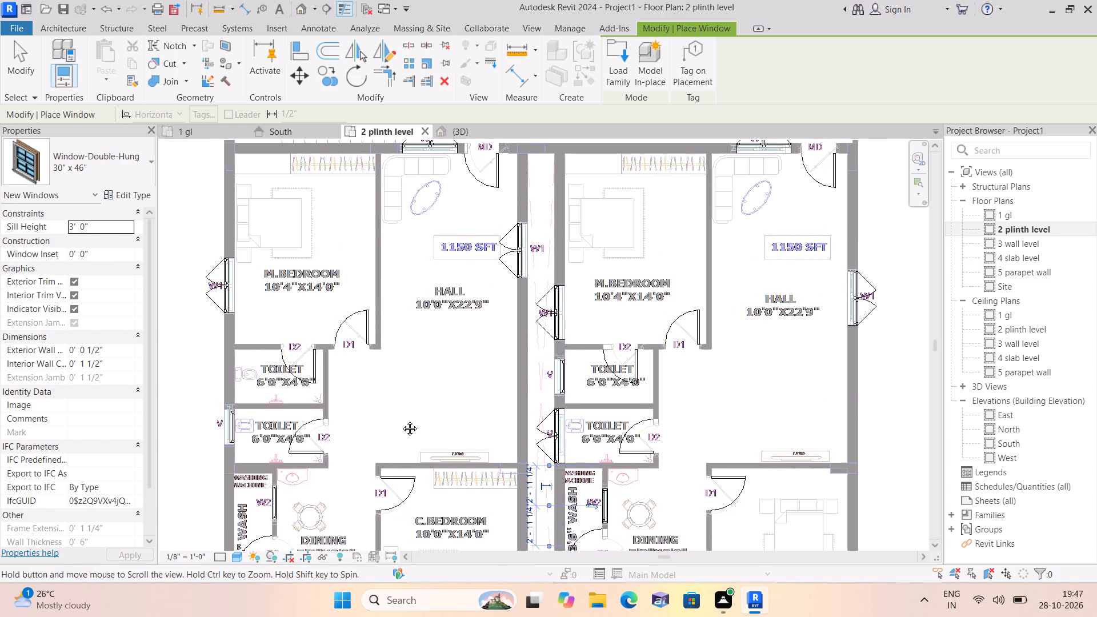
middle_click_drag(401, 420, 401, 427)
middle_click_drag(412, 263, 418, 379)
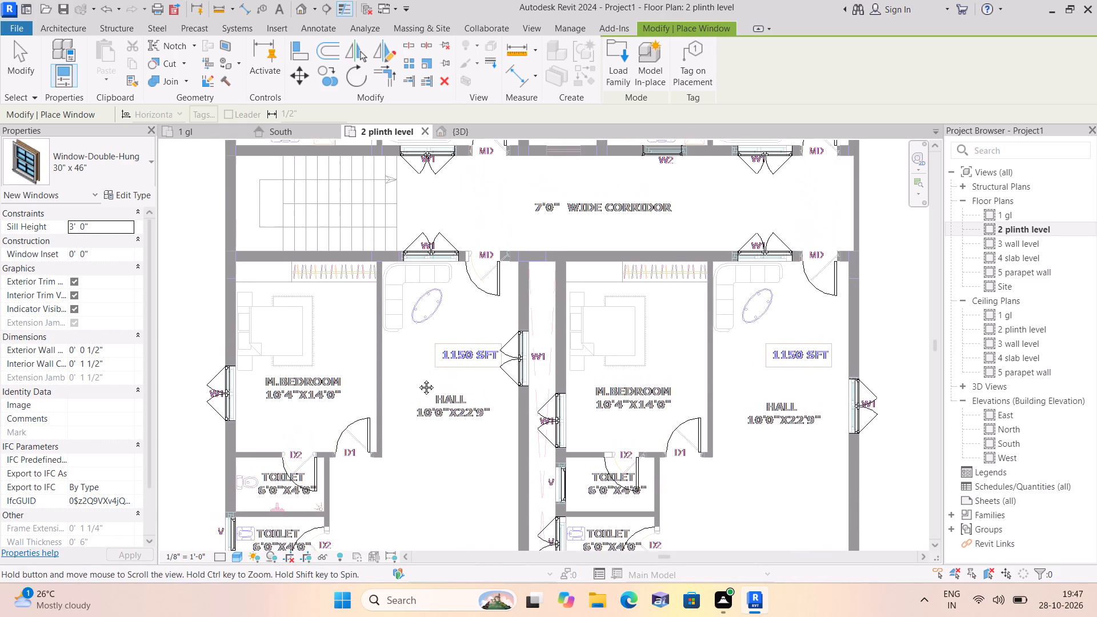
middle_click_drag(418, 379, 421, 410)
middle_click_drag(464, 251, 462, 334)
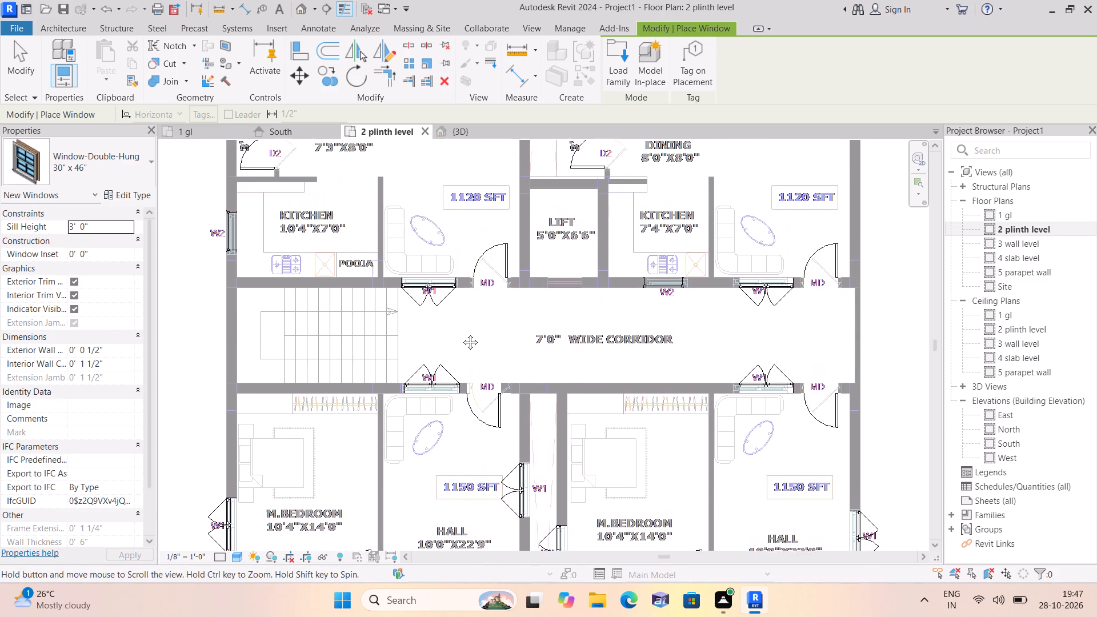
middle_click_drag(462, 334, 462, 410)
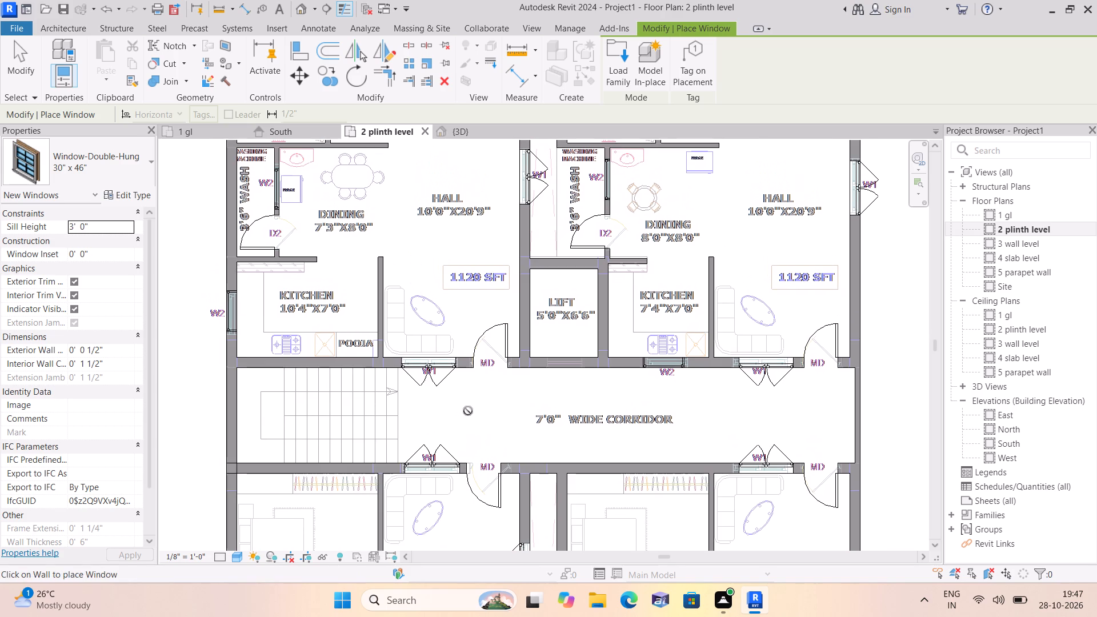
scroll(494, 409, "down", 1)
middle_click_drag(447, 195, 439, 273)
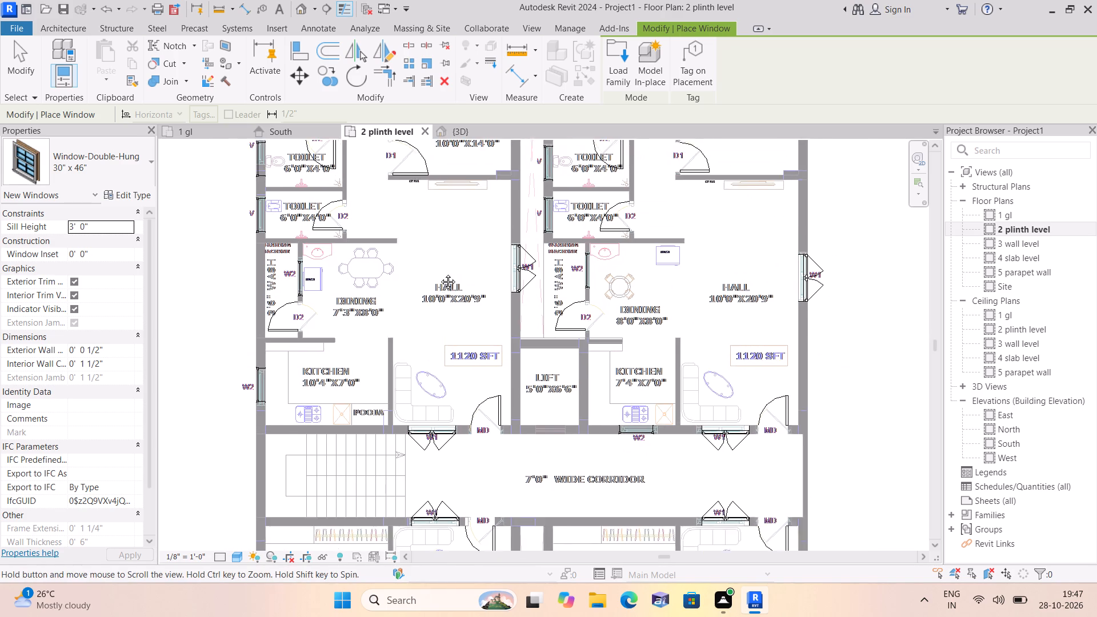
middle_click_drag(439, 273, 423, 335)
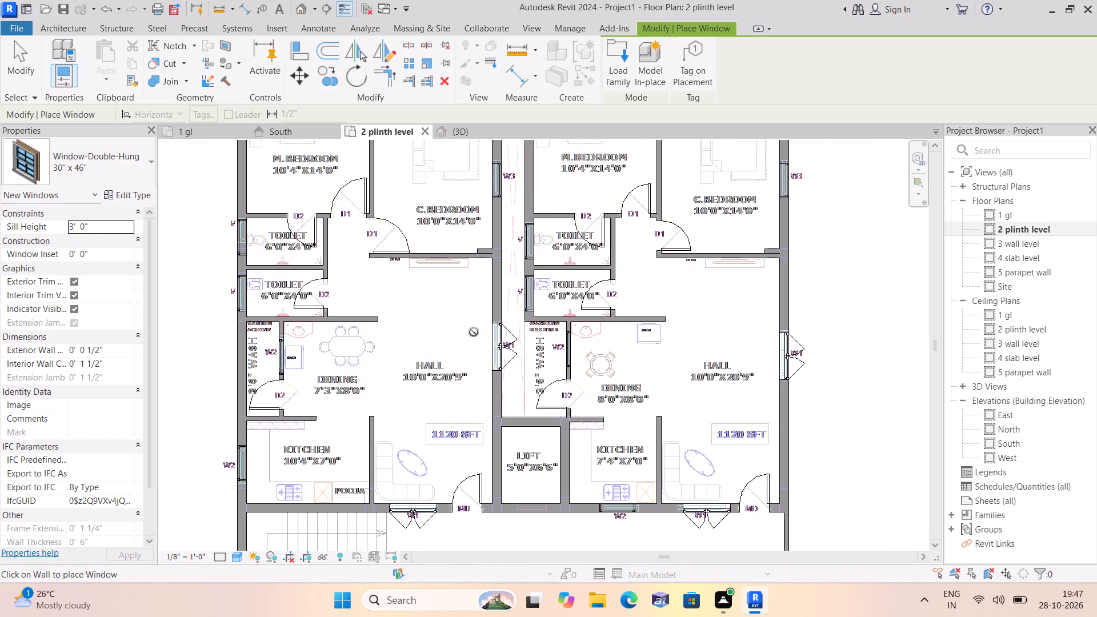
scroll(570, 353, "up", 3)
scroll(596, 317, "down", 3)
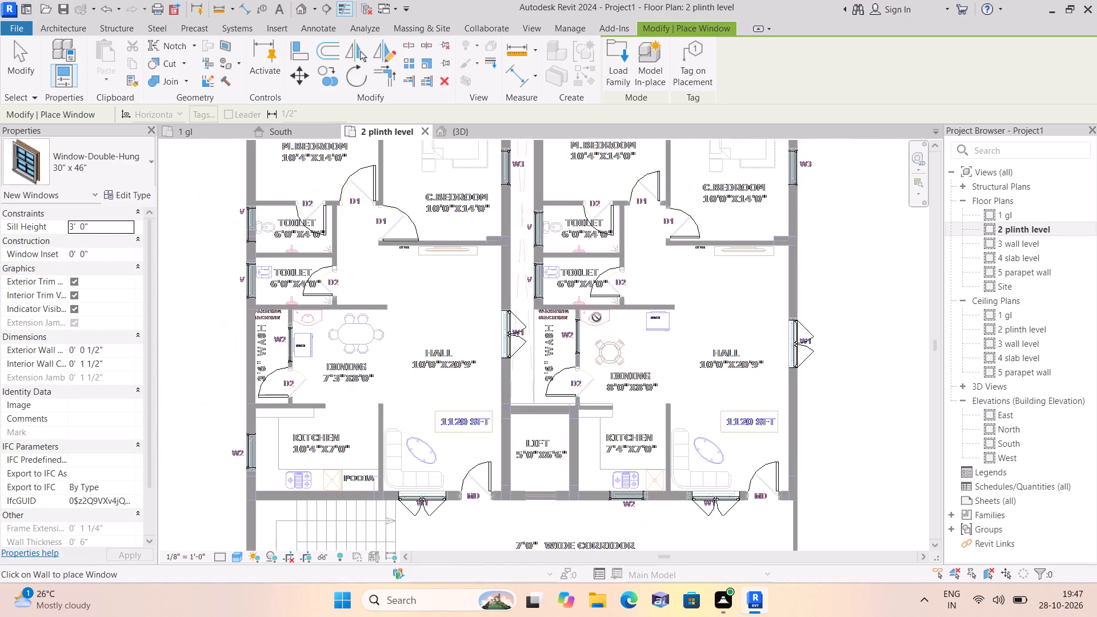
middle_click_drag(682, 281, 713, 384)
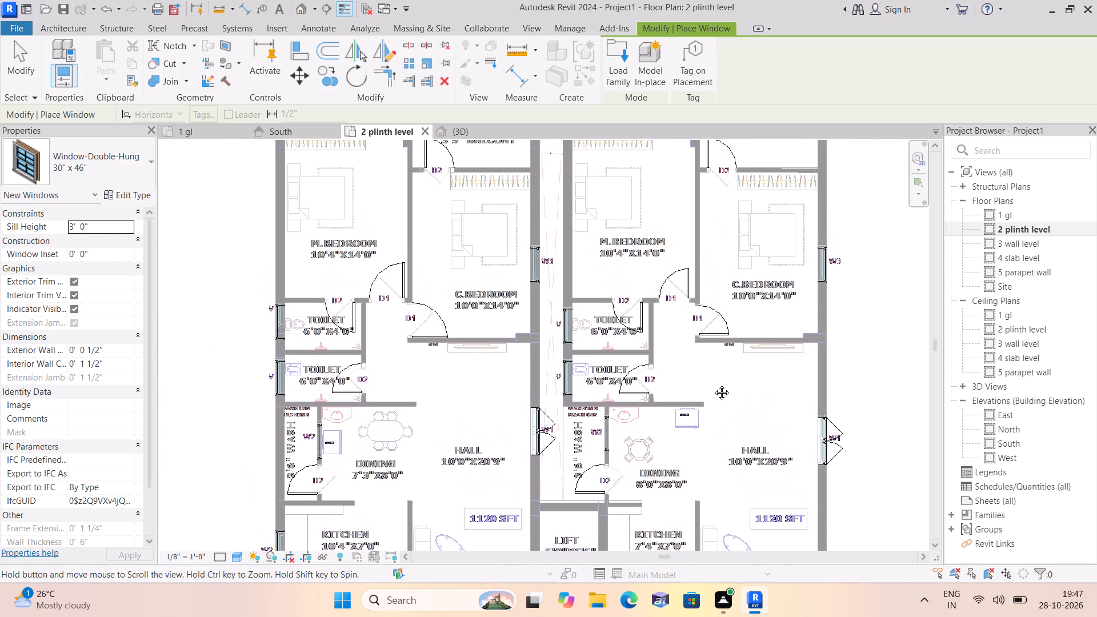
middle_click_drag(713, 384, 702, 438)
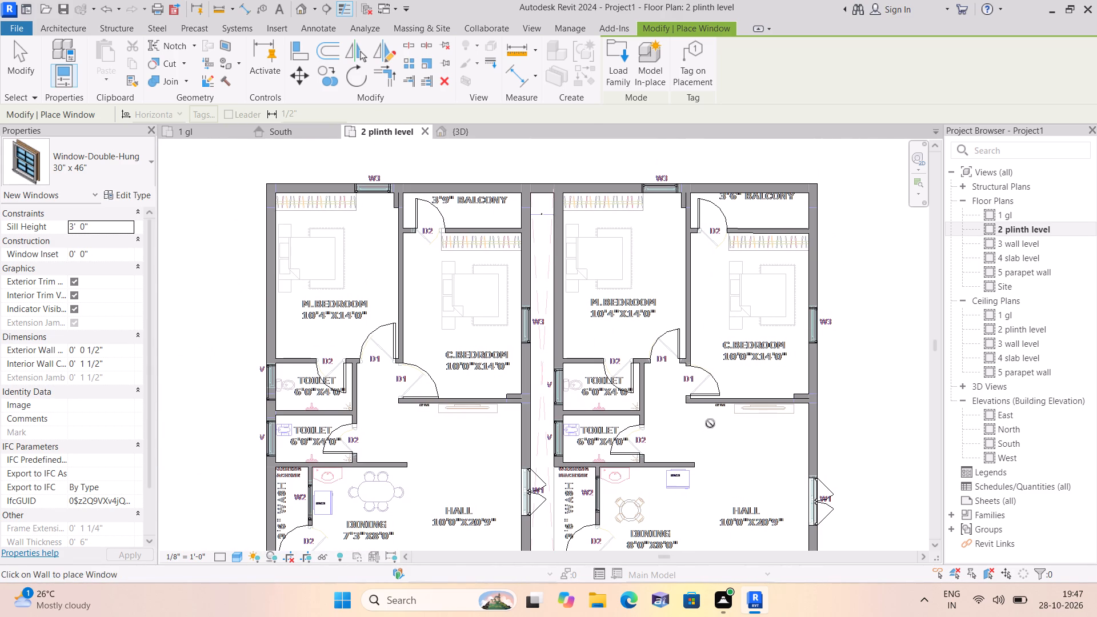
key("Escape")
key("Escape")
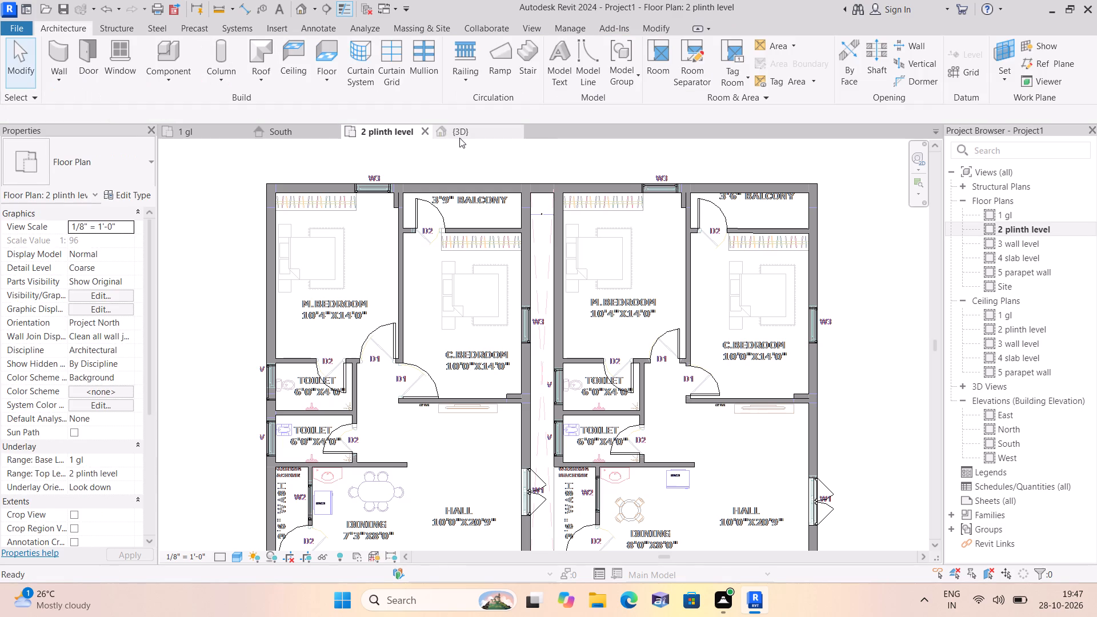
Inspect the placed windows and ventilators on all sides of the building in the 3D view.
left_click(458, 133)
scroll(609, 448, "up", 6)
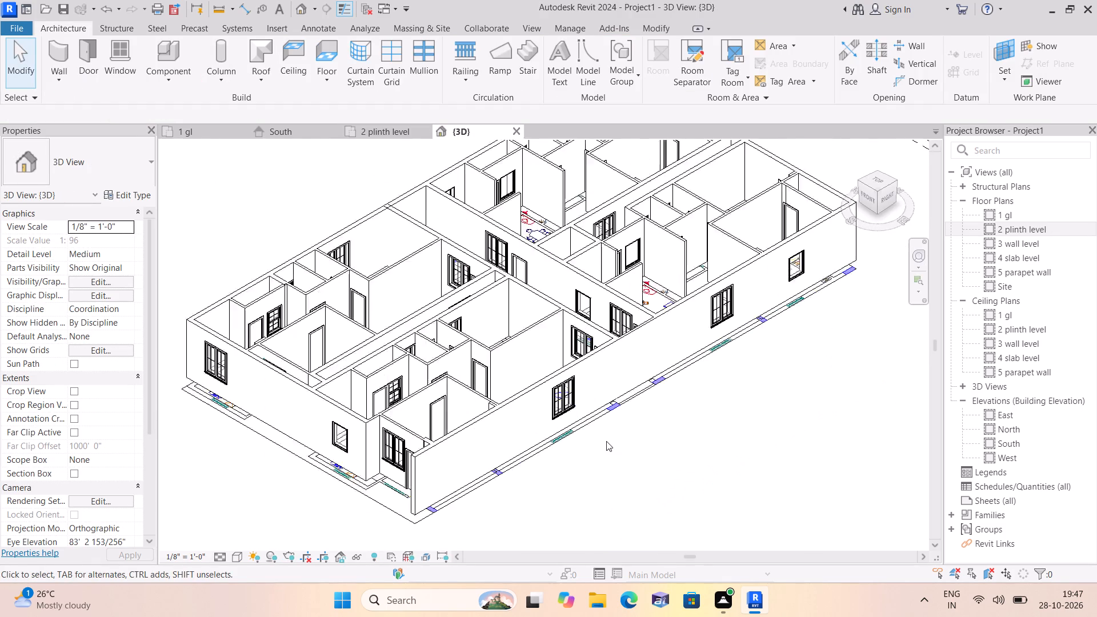
scroll(606, 441, "up", 1)
scroll(370, 508, "up", 2)
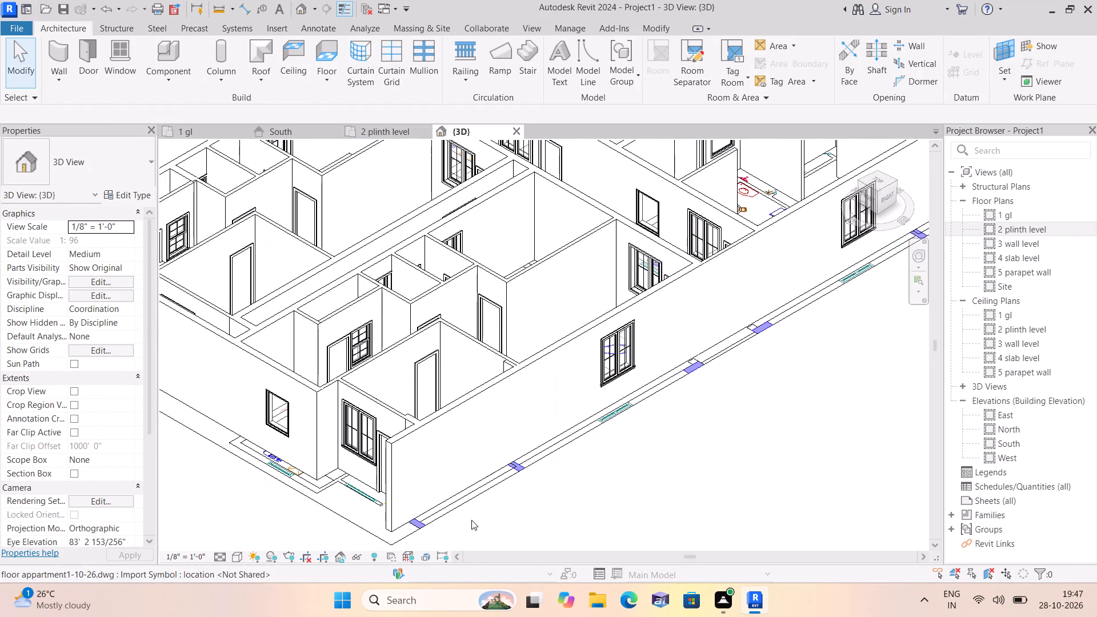
middle_click_drag(471, 492, 574, 442, "shift")
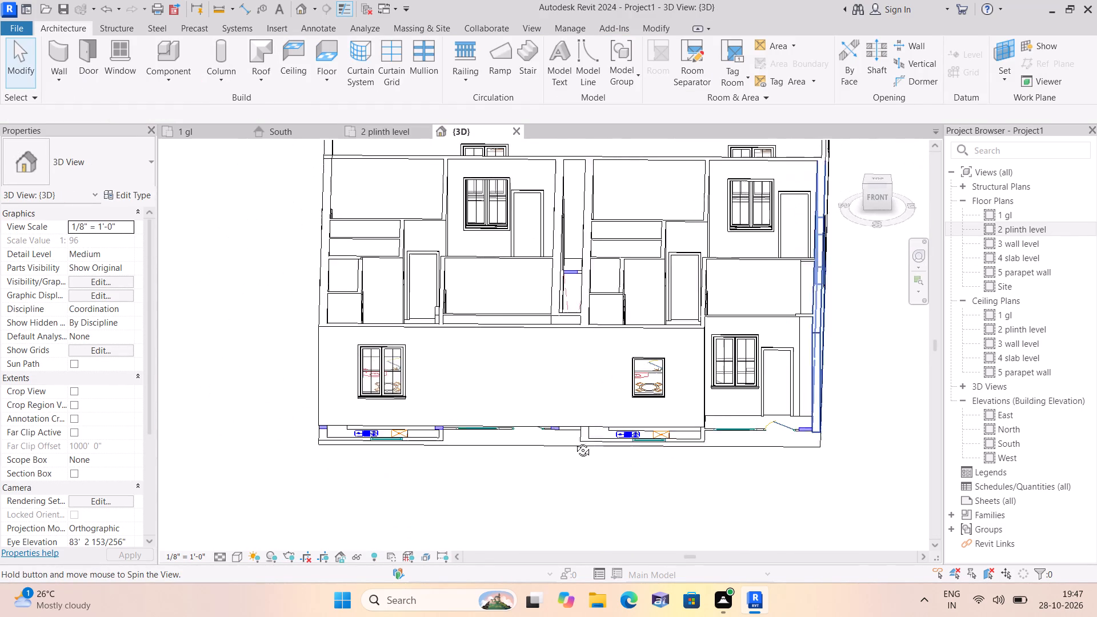
middle_click_drag(574, 442, 581, 444, "shift")
middle_click_drag(422, 467, 591, 491, "shift")
middle_click_drag(411, 402, 428, 408, "shift")
scroll(411, 402, "down", 1, "shift")
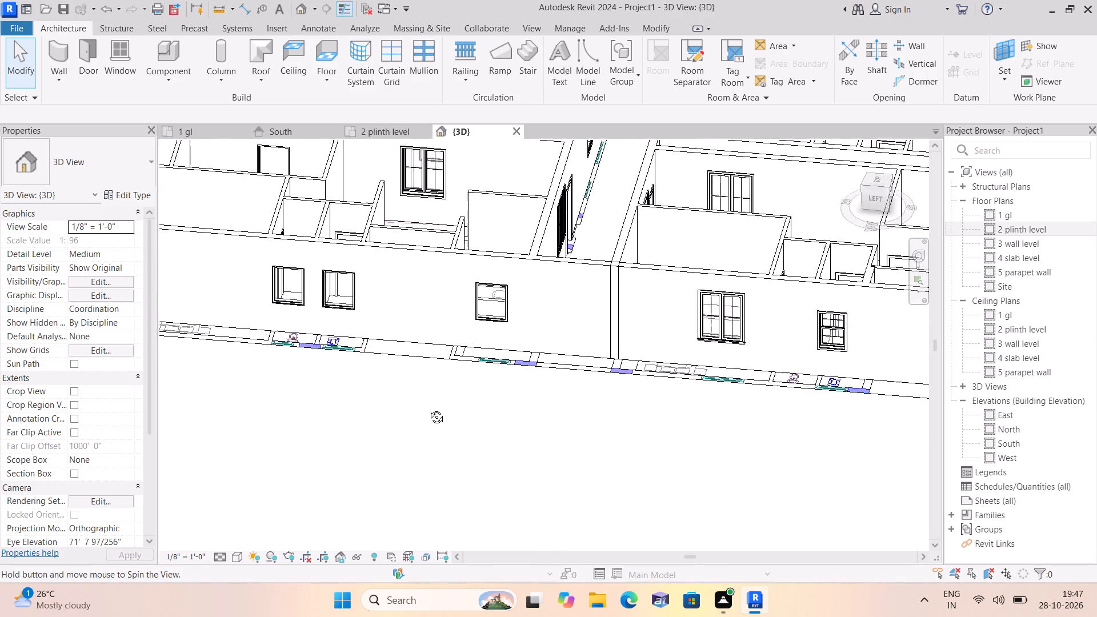
middle_click_drag(428, 408, 491, 424, "shift")
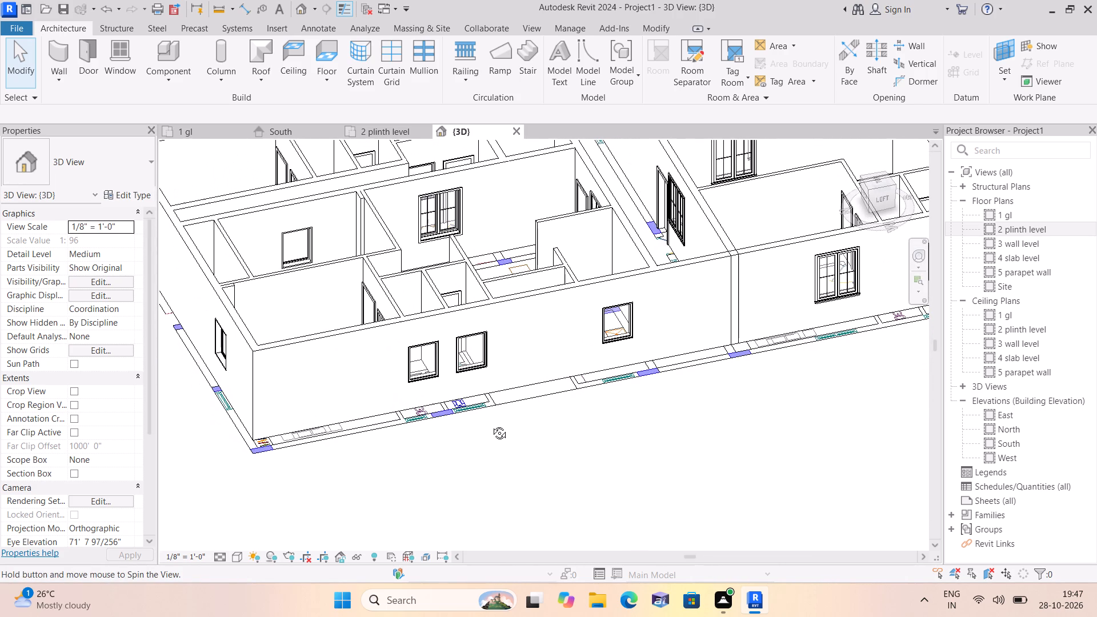
middle_click_drag(491, 424, 574, 424, "shift")
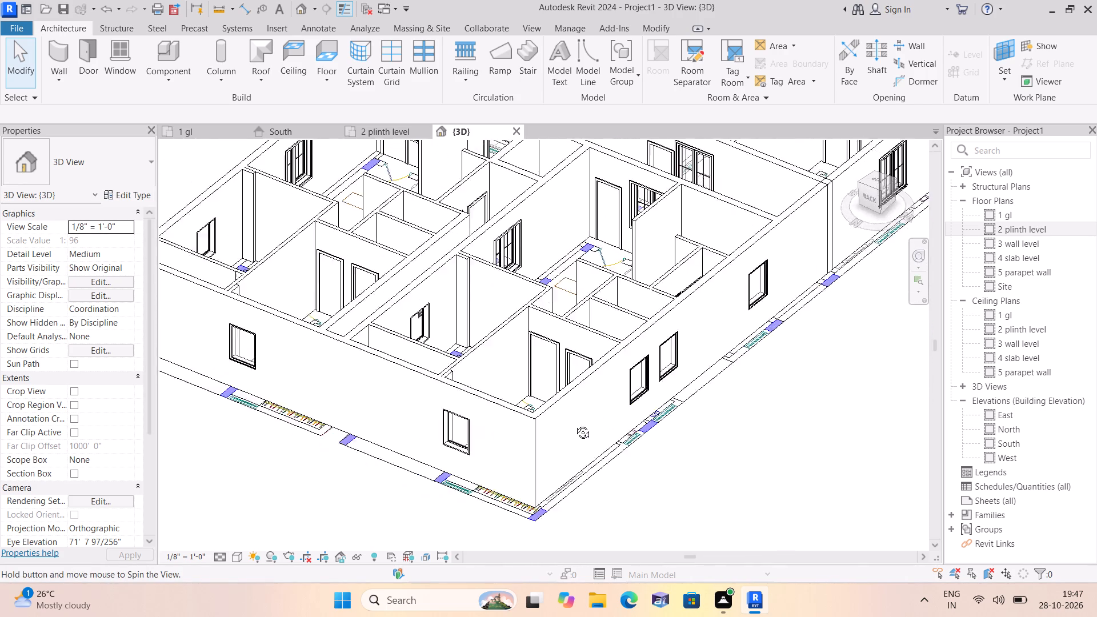
middle_click_drag(574, 424, 595, 418, "shift")
middle_click_drag(428, 436, 458, 440, "shift")
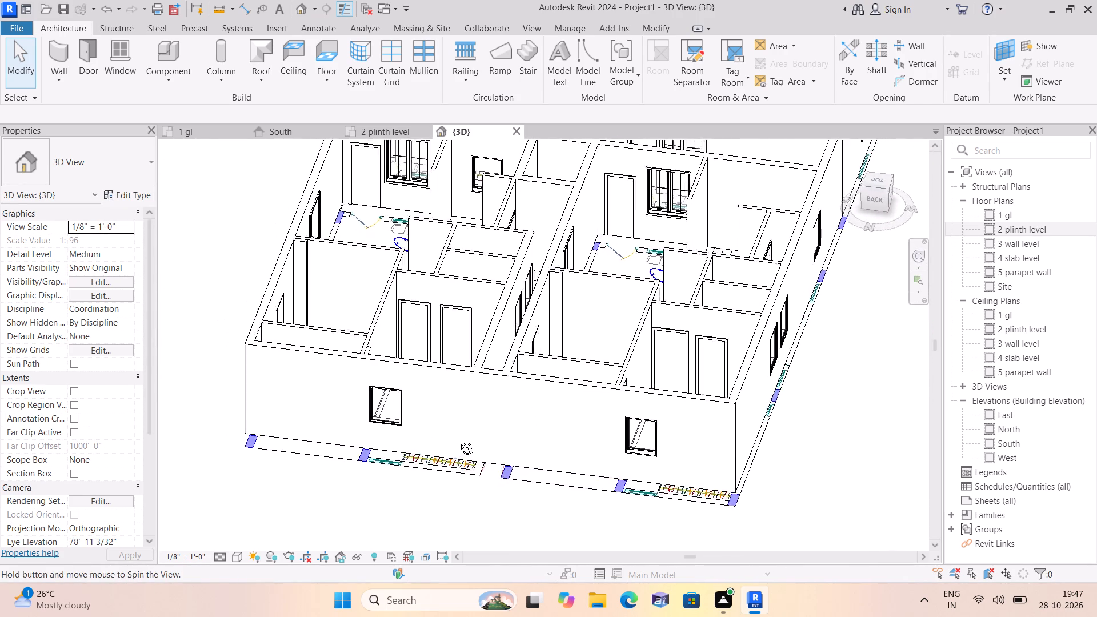
middle_click_drag(458, 440, 671, 420, "shift")
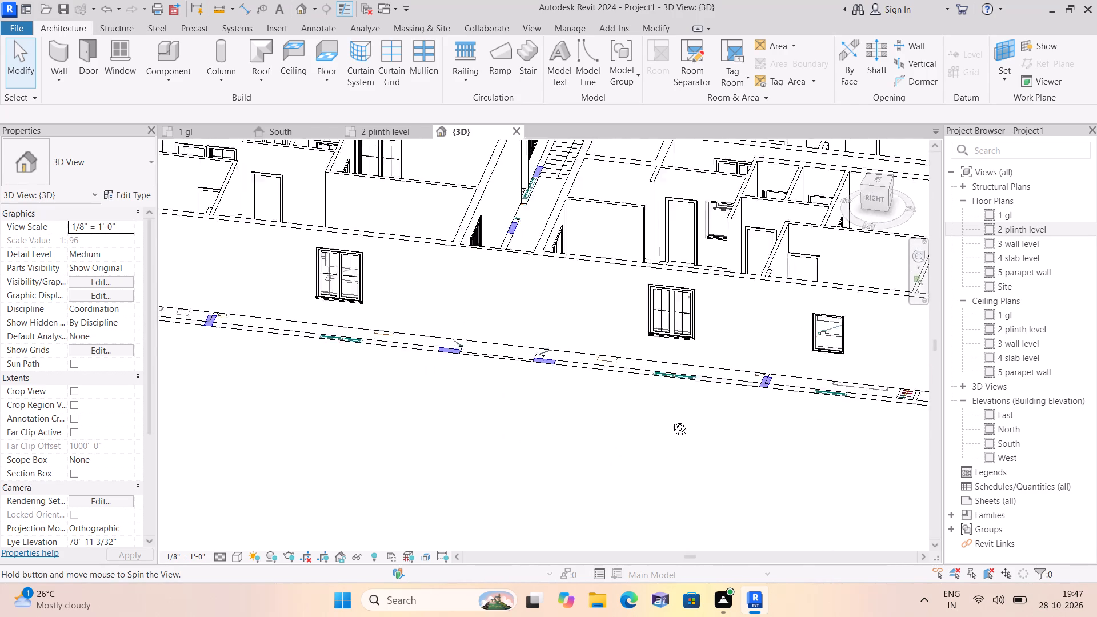
middle_click_drag(671, 420, 736, 516, "shift")
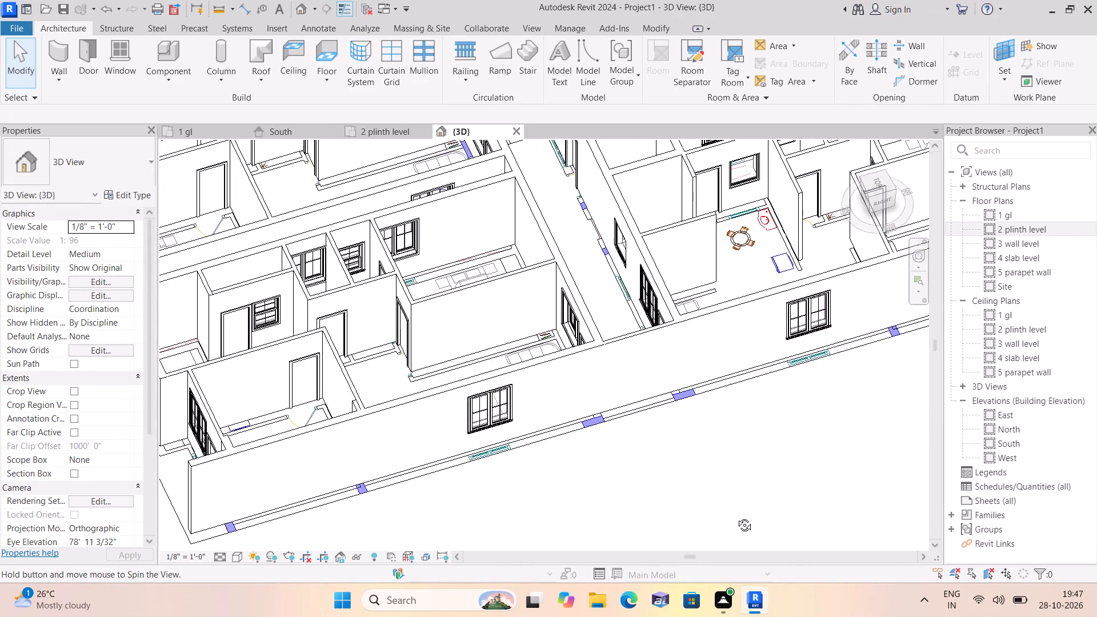
middle_click_drag(736, 516, 615, 543, "shift")
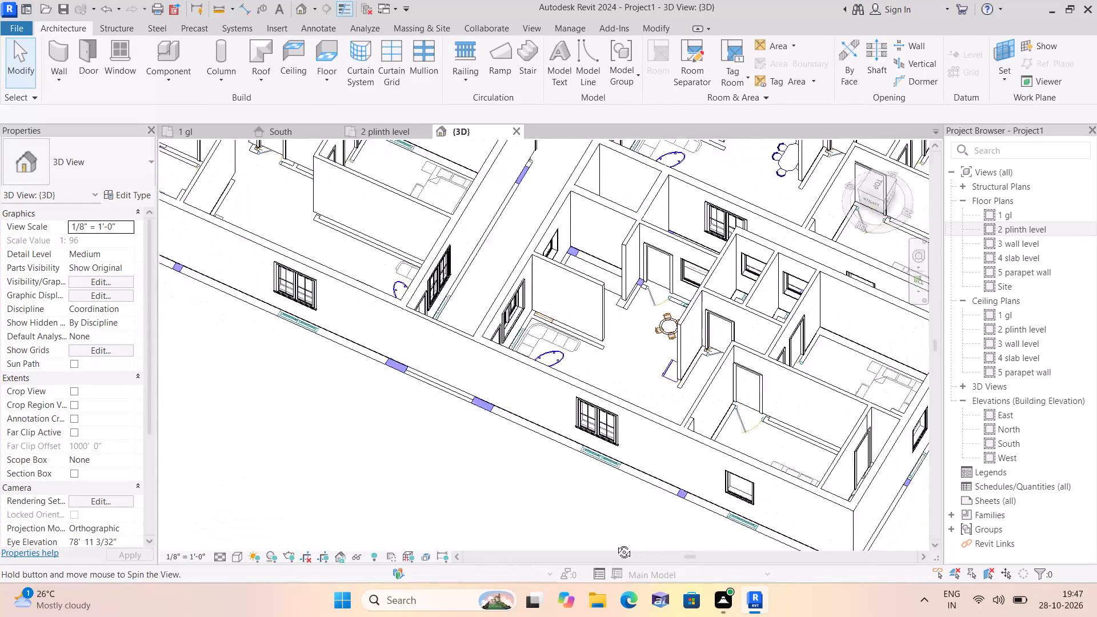
middle_click_drag(615, 543, 277, 458, "shift")
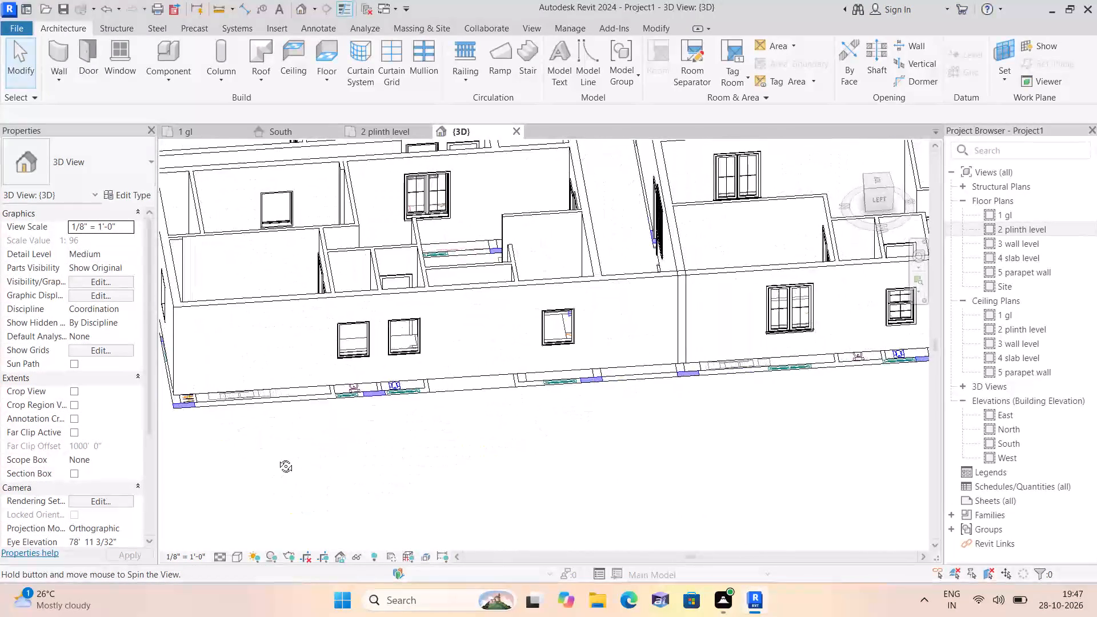
middle_click_drag(277, 458, 281, 522, "shift")
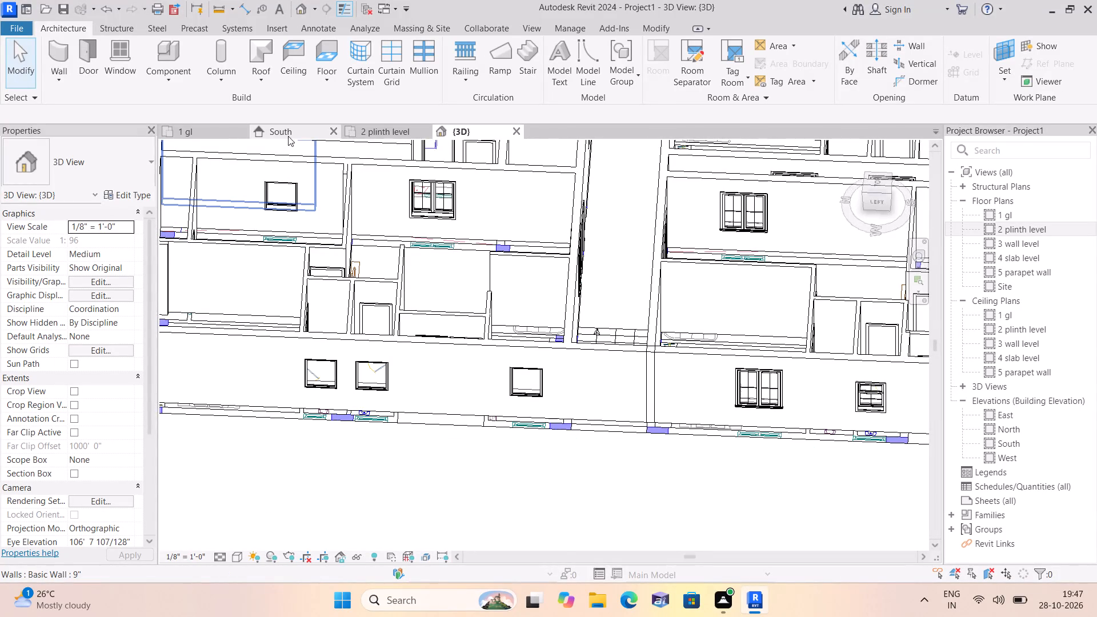
Load the Sofa family from the Seating folder as a component to place on the 2 plinth level floor plan.
left_click(386, 130)
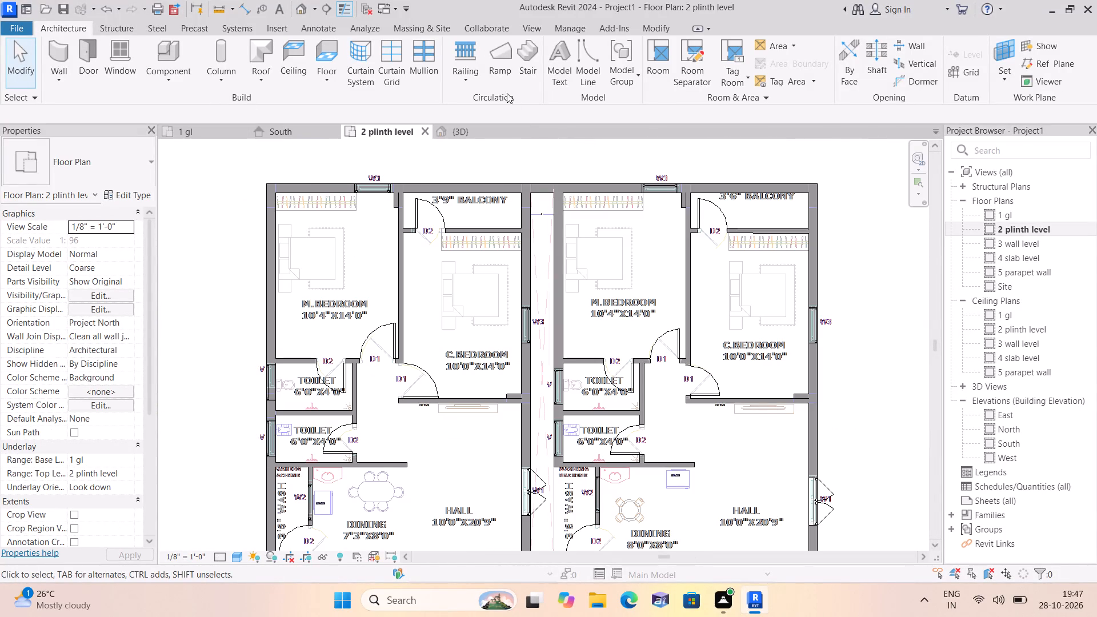
left_click(166, 83)
left_click(193, 107)
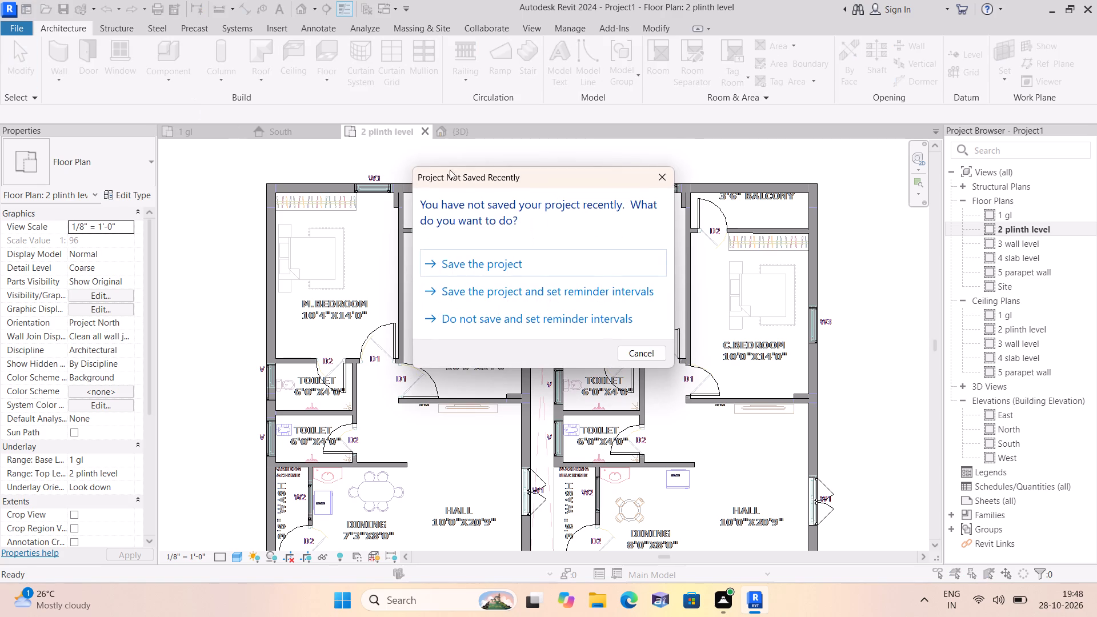
left_click(657, 175)
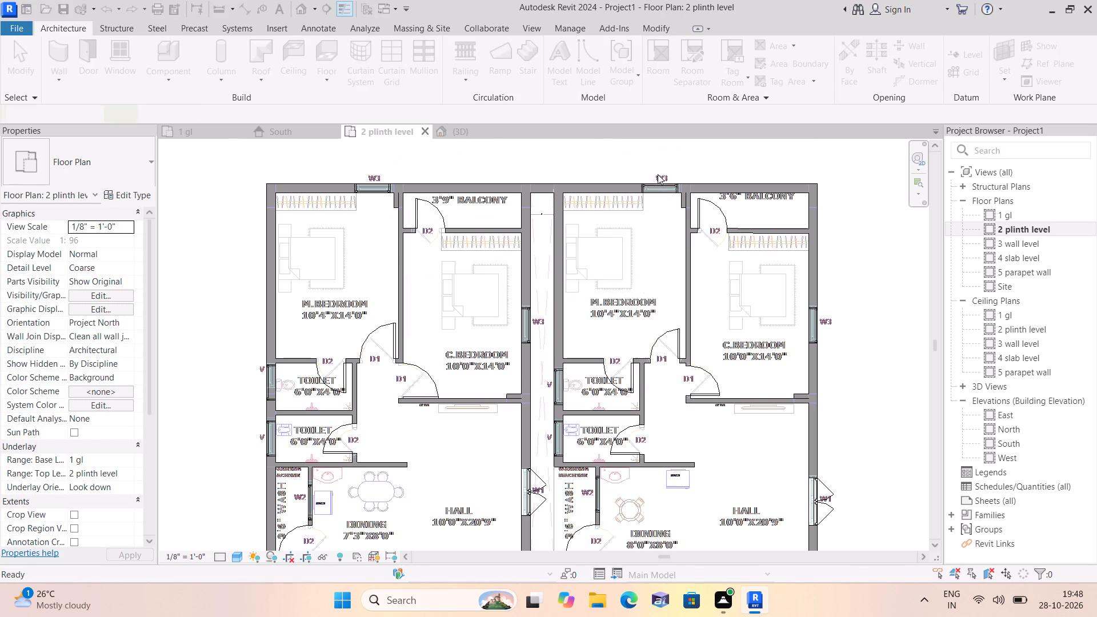
left_click(609, 67)
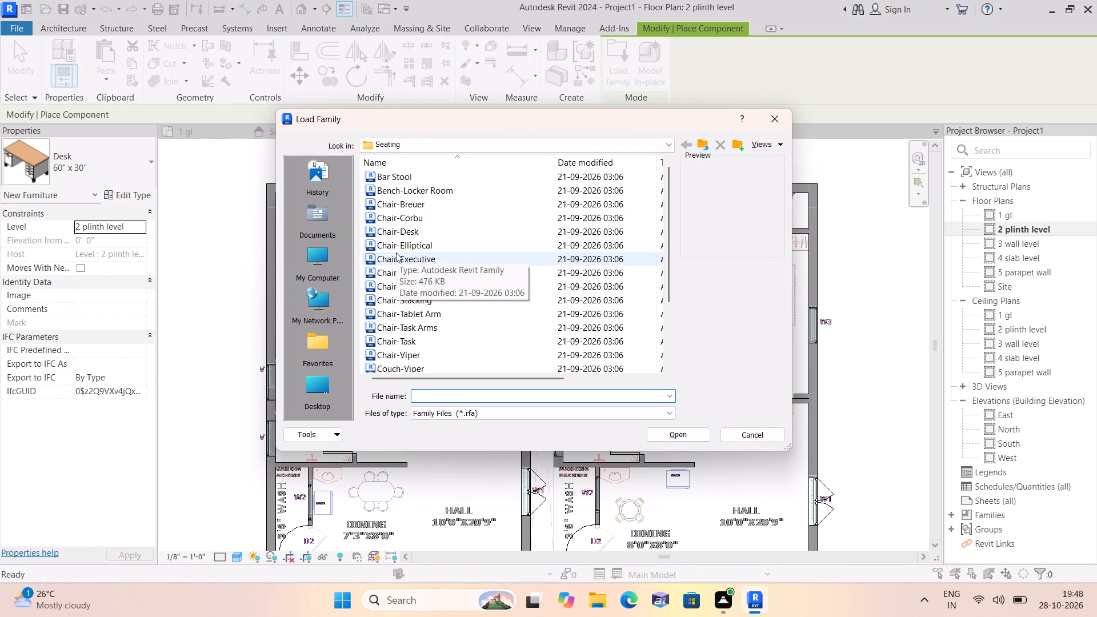
scroll(414, 327, "down", 1)
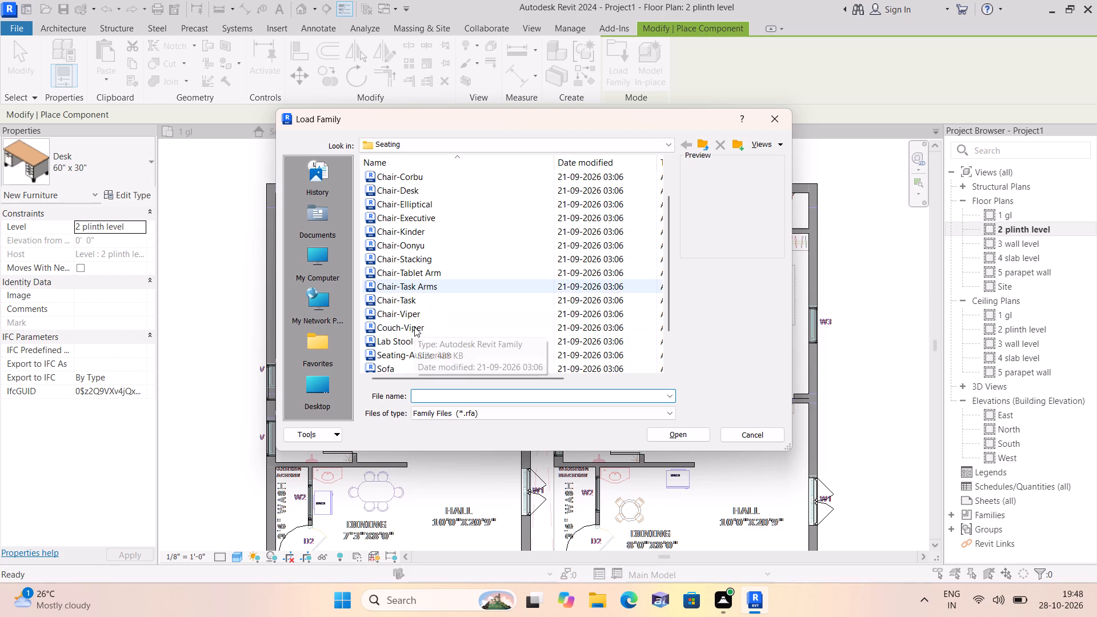
scroll(414, 327, "down", 4)
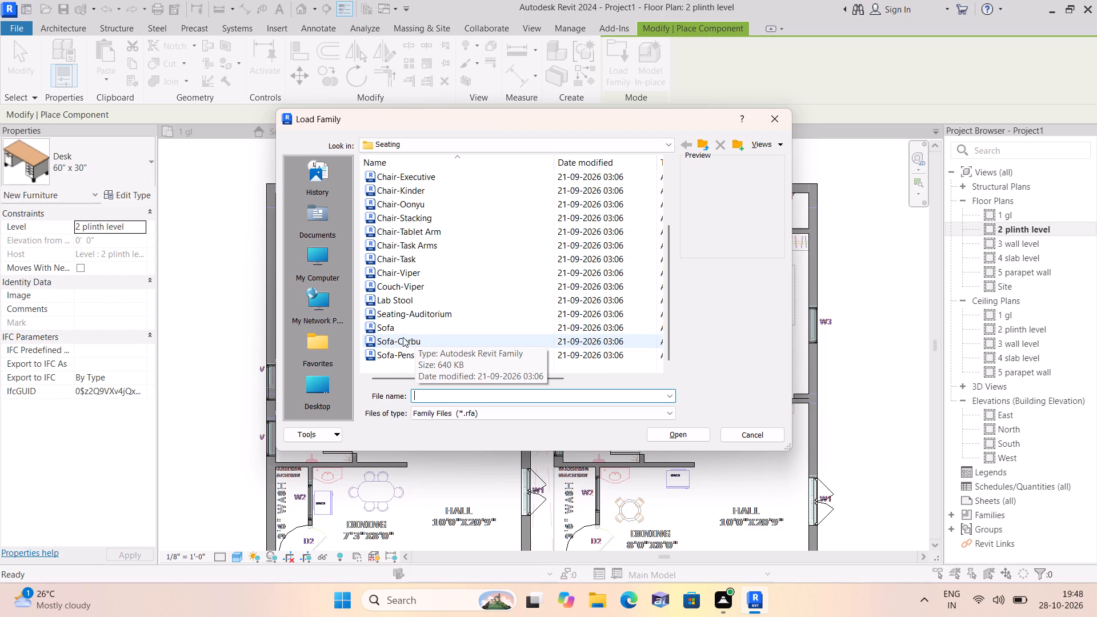
left_click(397, 330)
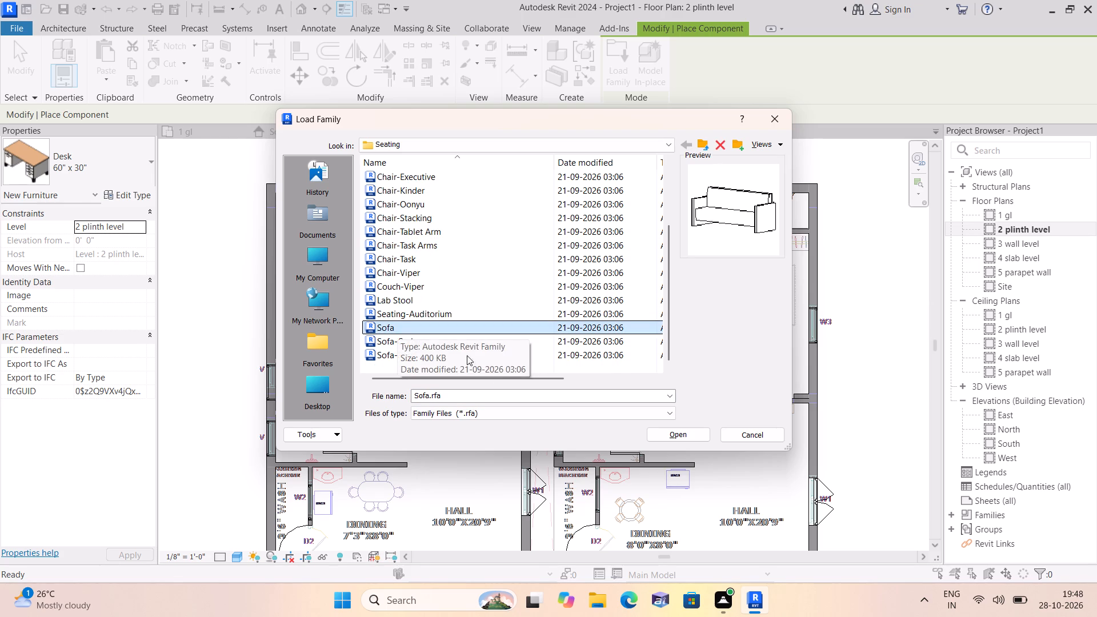
left_click(668, 433)
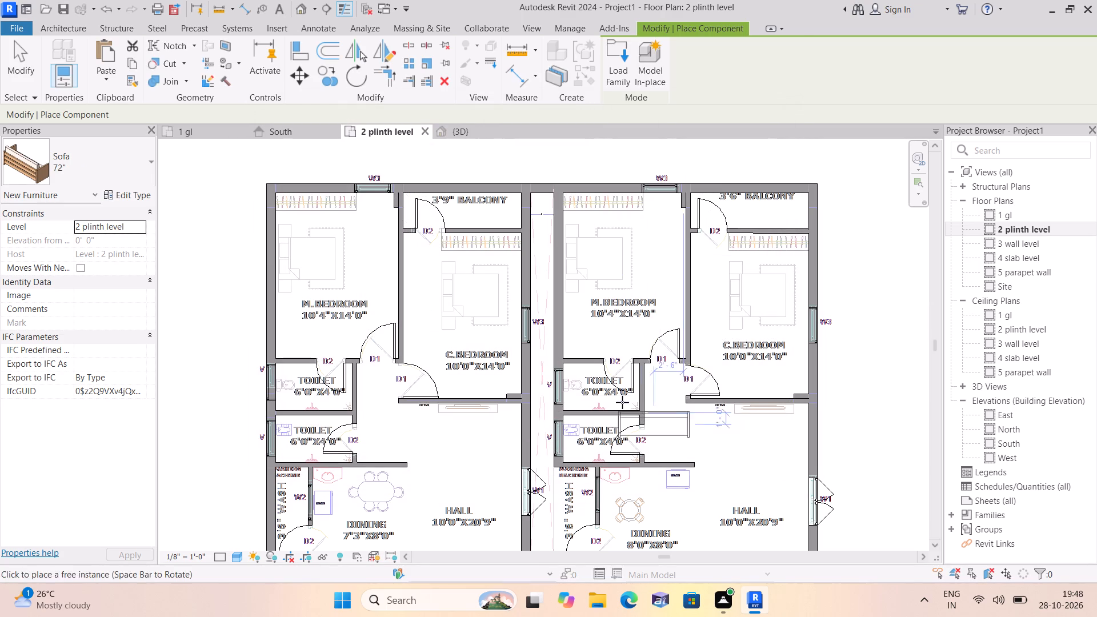
Review the plinth level plan from the upper flats to the lower flats and back, checking where sofas are drawn.
middle_click_drag(455, 447, 444, 289)
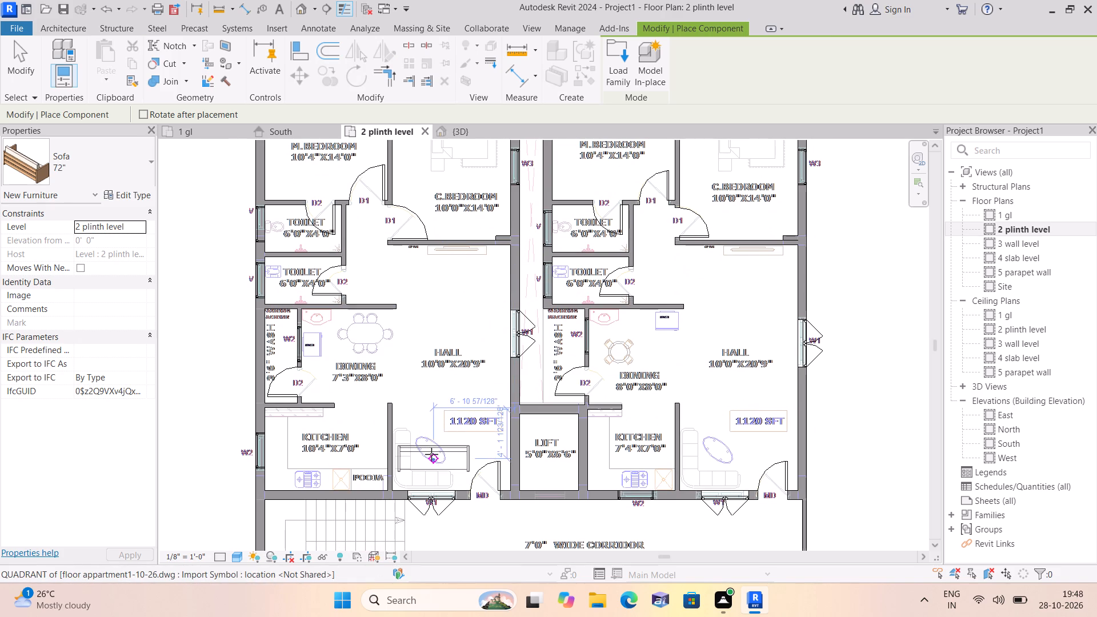
middle_click_drag(668, 406, 642, 303)
scroll(667, 404, "down", 1)
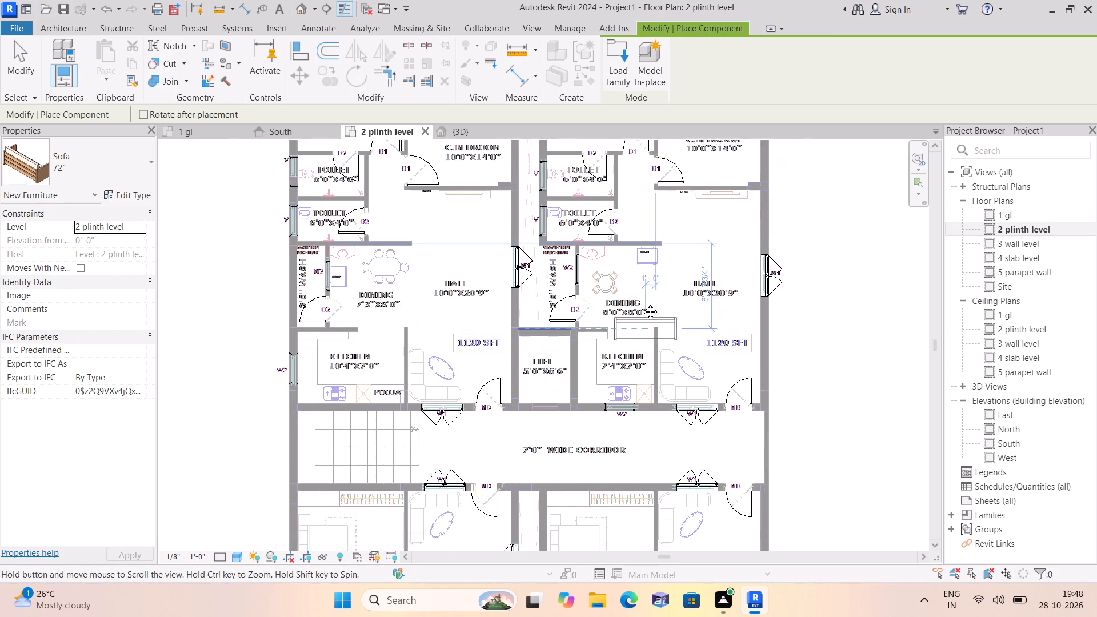
middle_click_drag(642, 303, 627, 253)
scroll(632, 270, "down", 1)
scroll(640, 468, "down", 1)
middle_click_drag(639, 464, 630, 266)
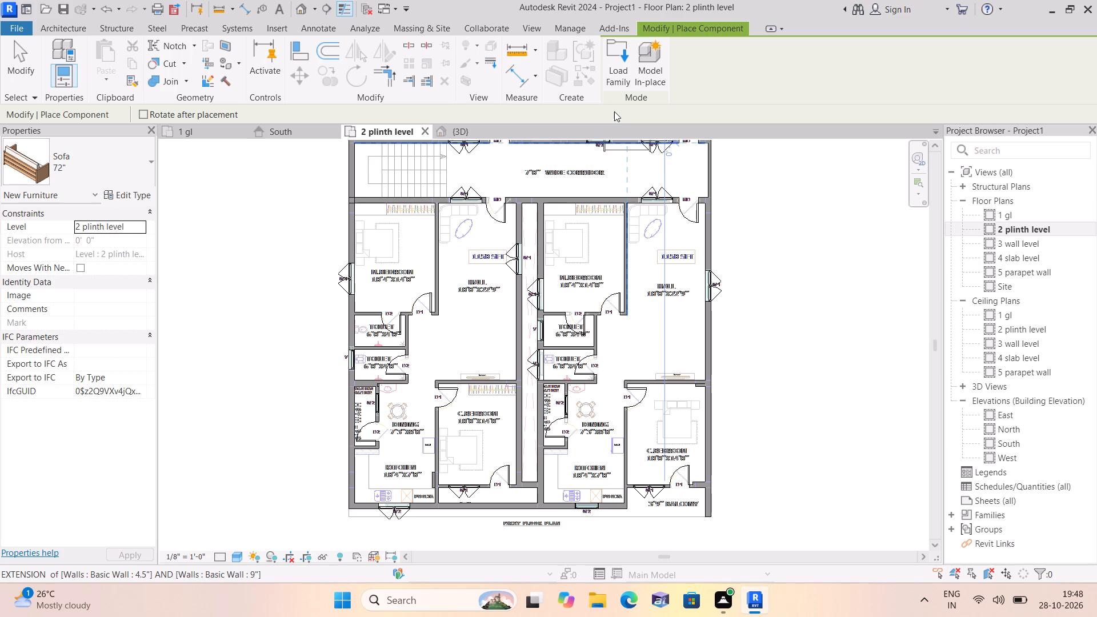
key("Escape")
middle_click_drag(621, 108, 610, 167)
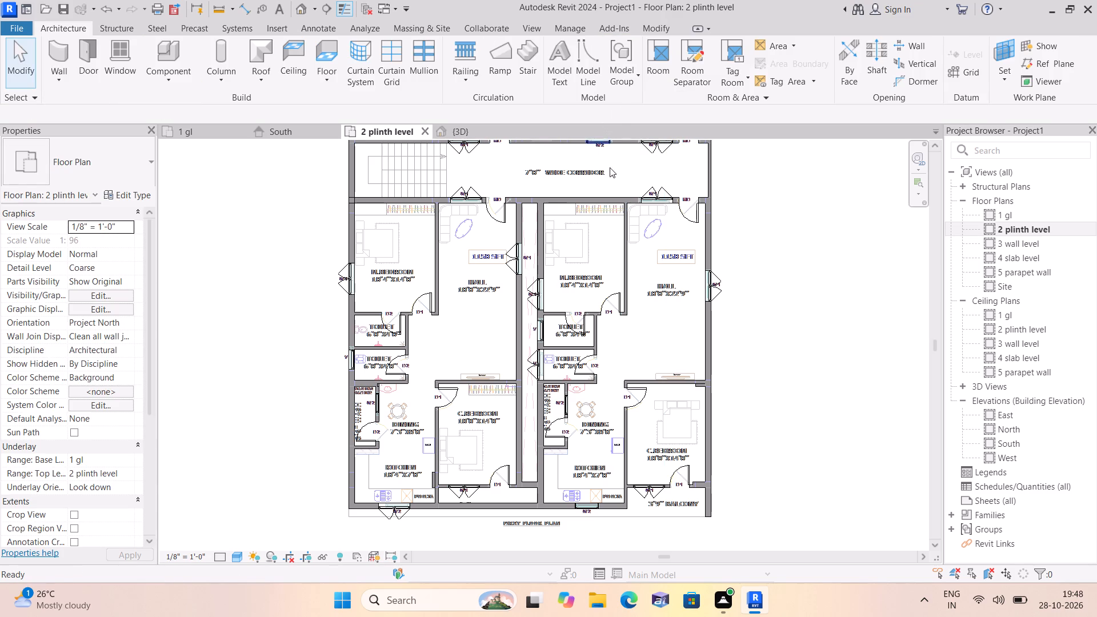
middle_click_drag(610, 167, 594, 222)
middle_click_drag(575, 330, 561, 350)
scroll(555, 354, "down", 3)
middle_click_drag(573, 242, 537, 367)
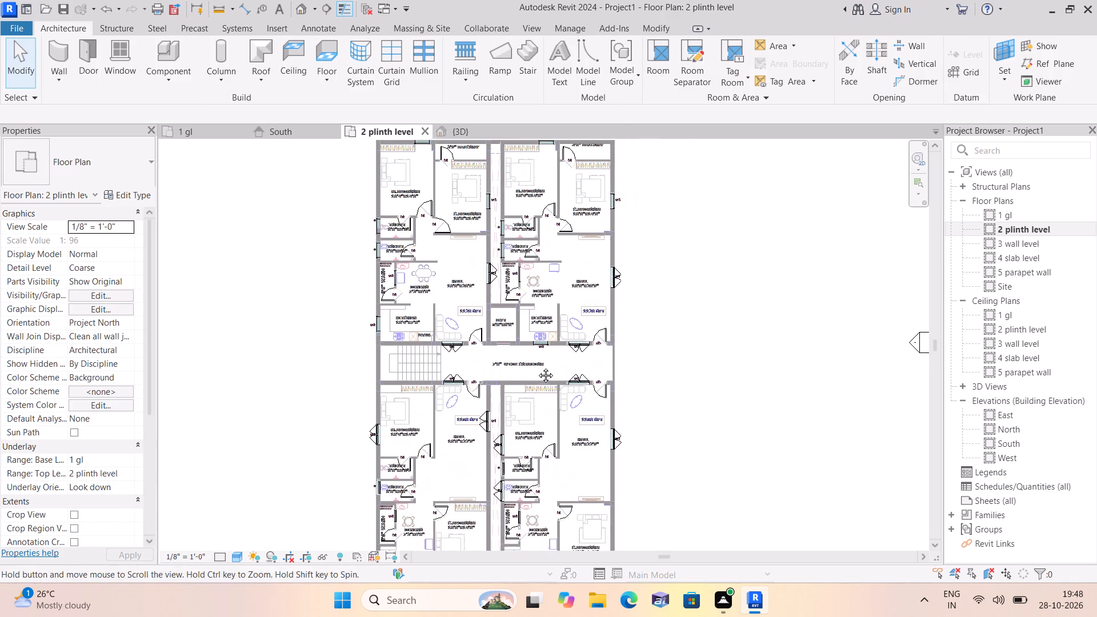
middle_click_drag(537, 367, 537, 367)
middle_click_drag(514, 351, 416, 344)
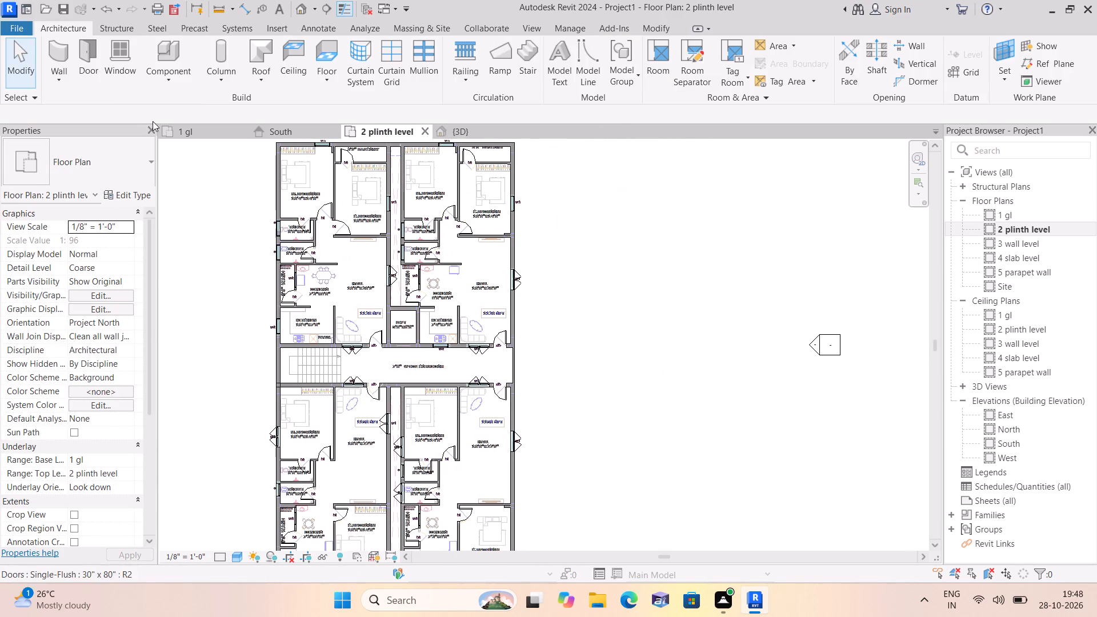
Load the Sofa-Pensi family from the Seating folder as the component to place on the plinth level.
left_click(164, 79)
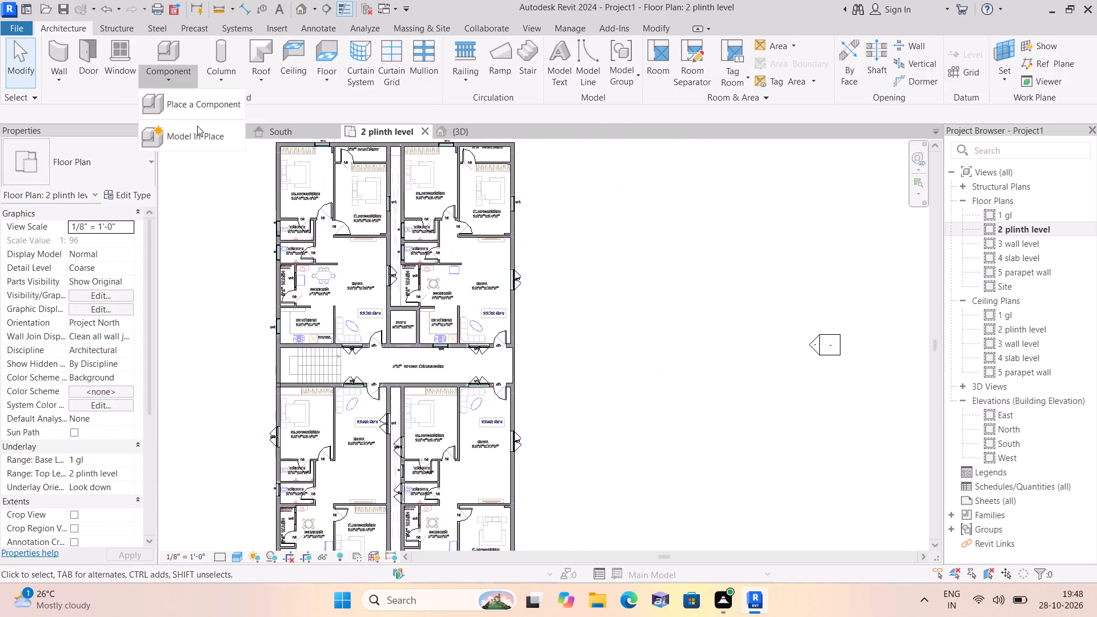
left_click(200, 102)
scroll(443, 229, "up", 2)
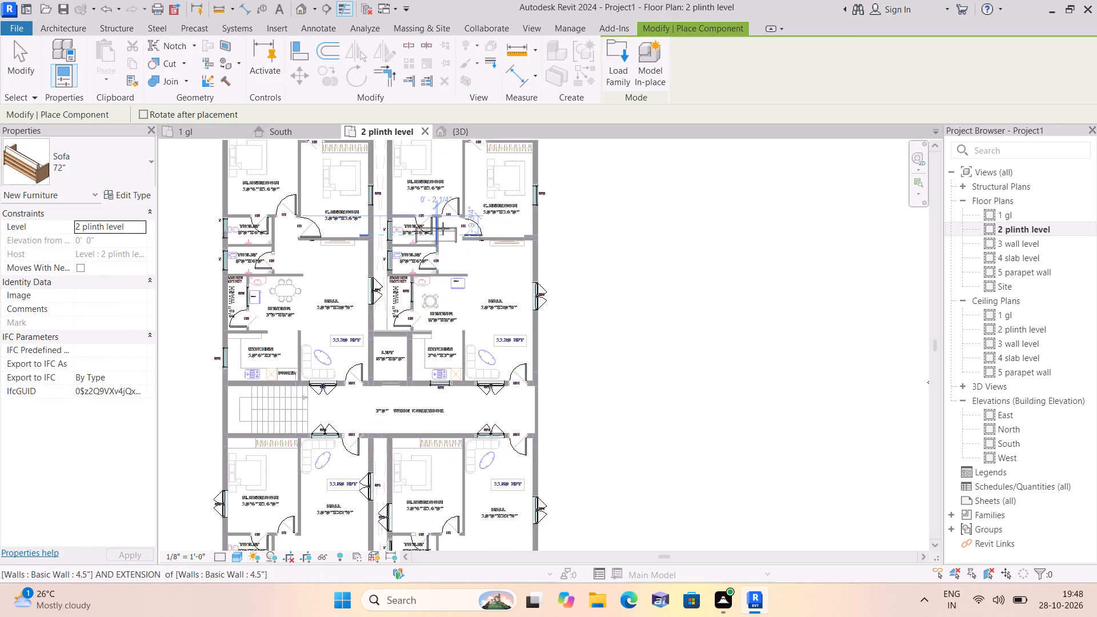
scroll(443, 229, "up", 1)
scroll(491, 239, "up", 2)
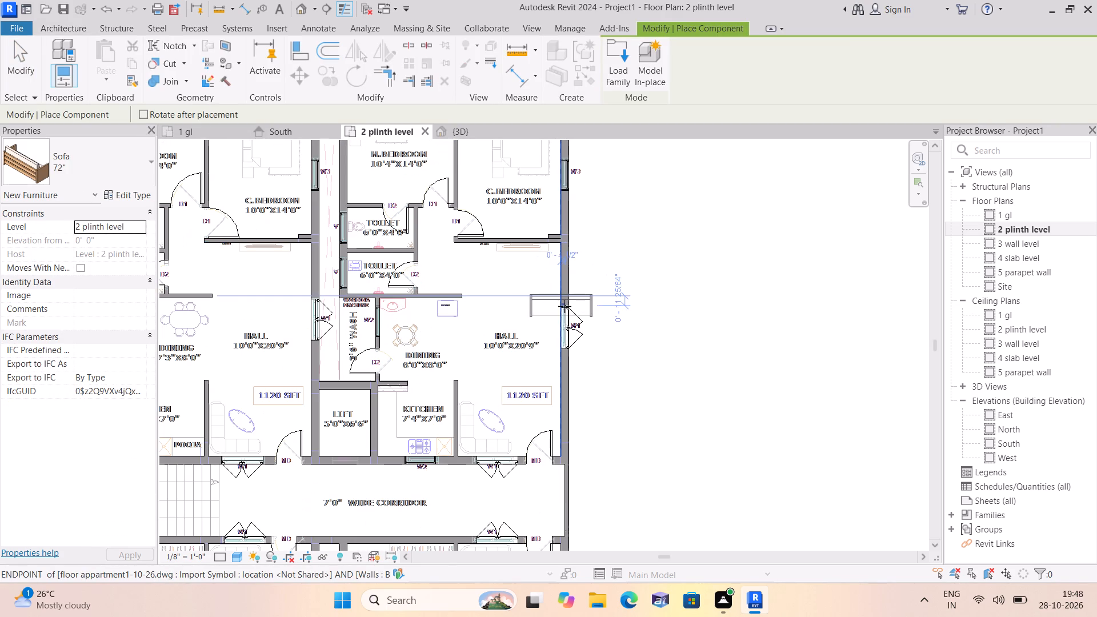
scroll(564, 306, "up", 1)
scroll(410, 371, "down", 2)
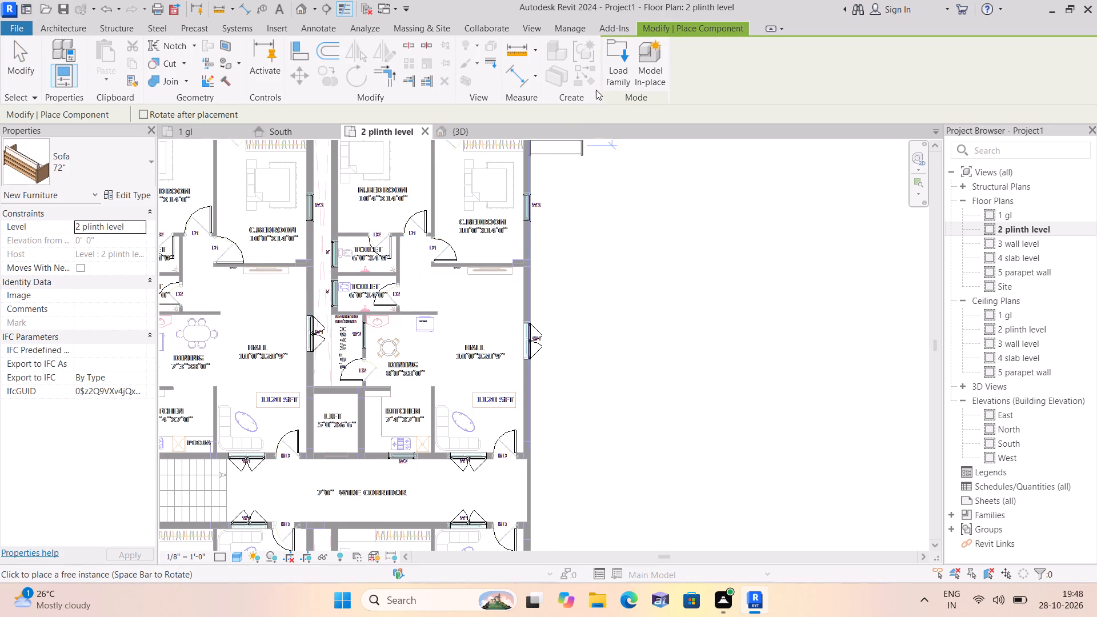
left_click(618, 81)
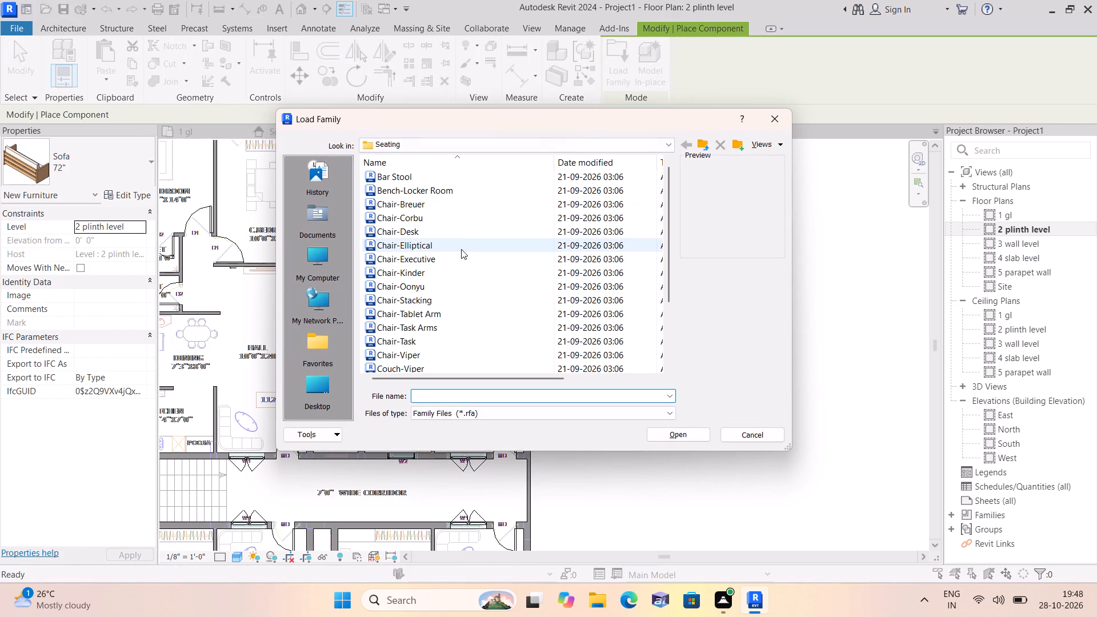
scroll(398, 305, "down", 5)
left_click(391, 342)
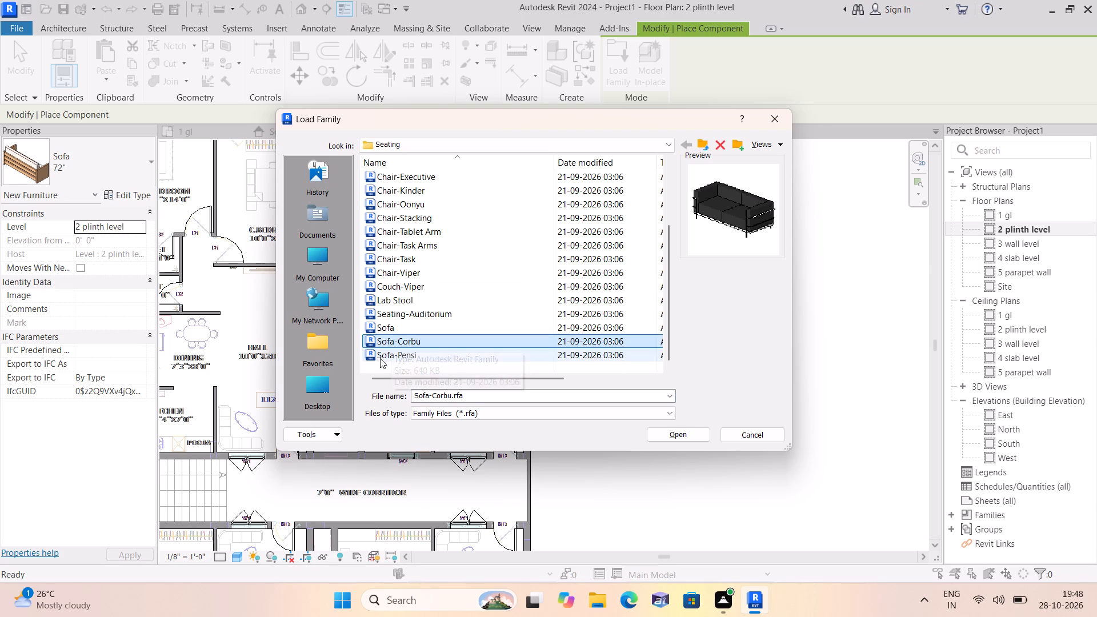
left_click(386, 357)
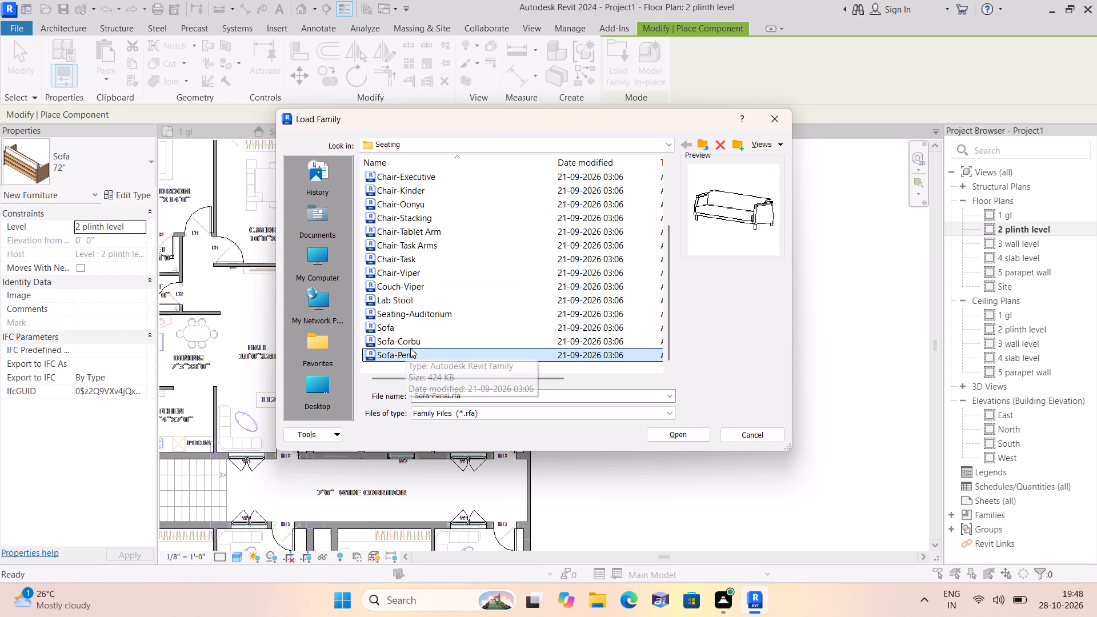
left_click(679, 435)
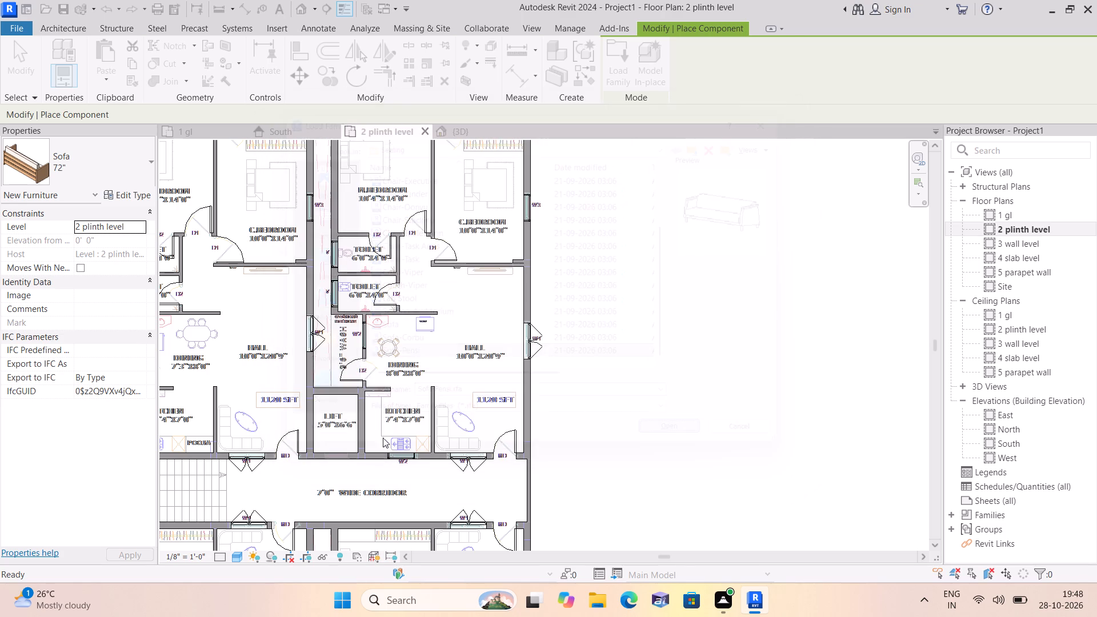
Place an 84" Sofa-Pensi at the drawn seating in the HALL of each of the four flats.
left_click(250, 434)
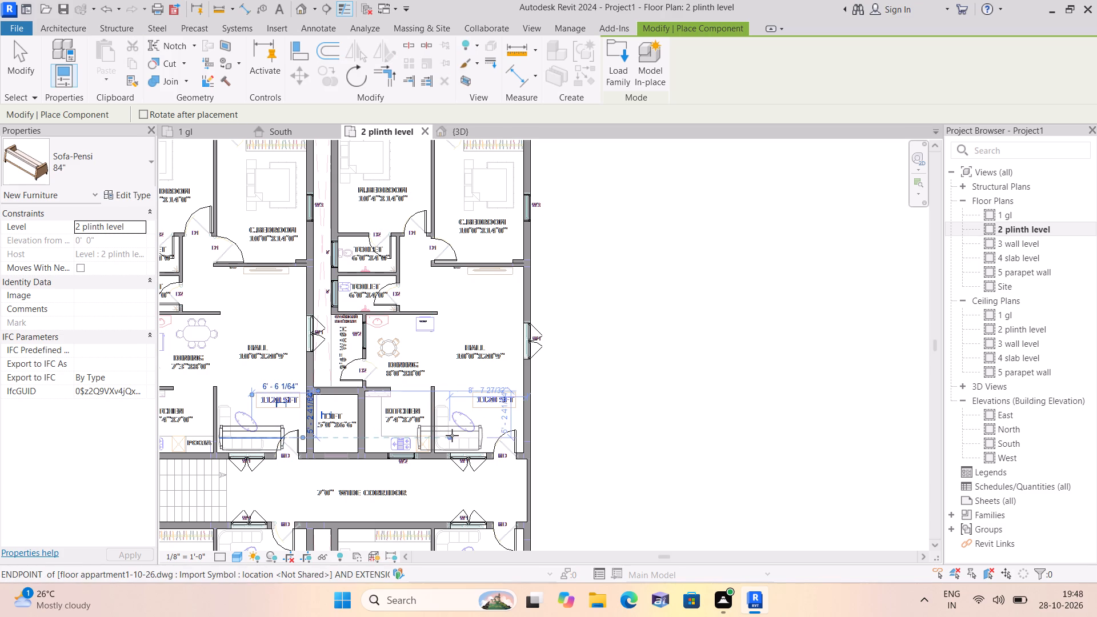
left_click(454, 434)
middle_click_drag(453, 432, 465, 293)
scroll(455, 370, "down", 2)
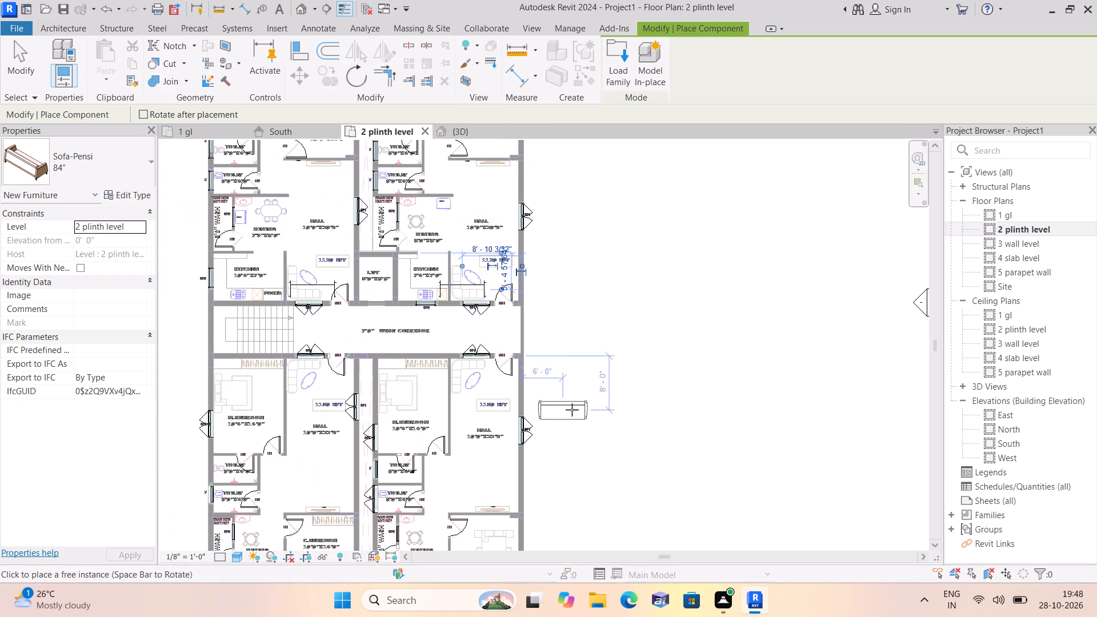
middle_click_drag(584, 407, 610, 227)
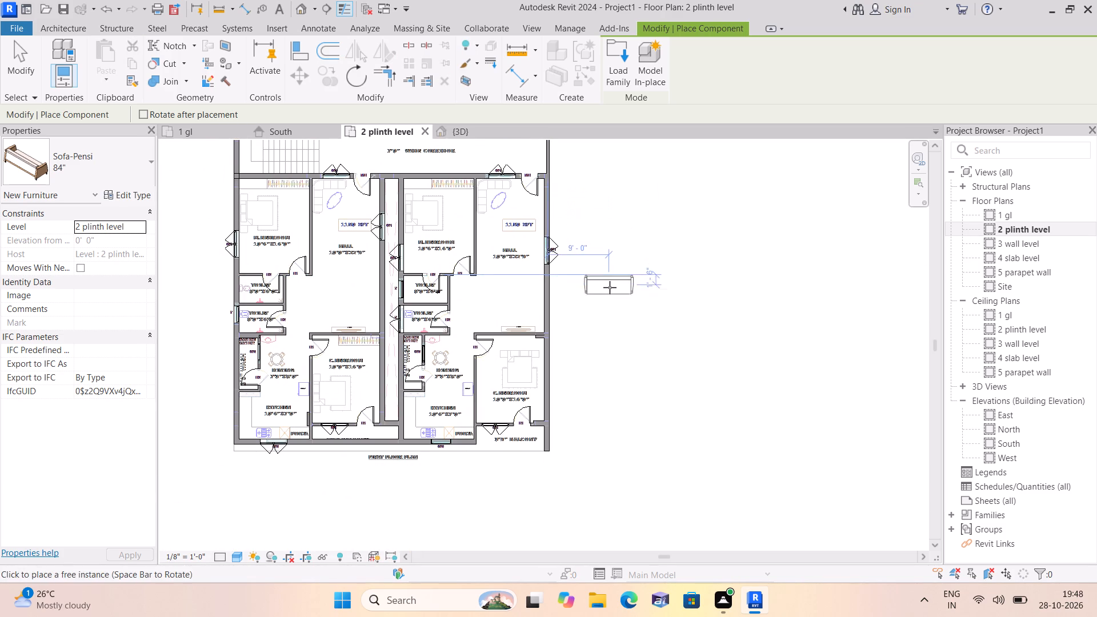
scroll(335, 201, "up", 1)
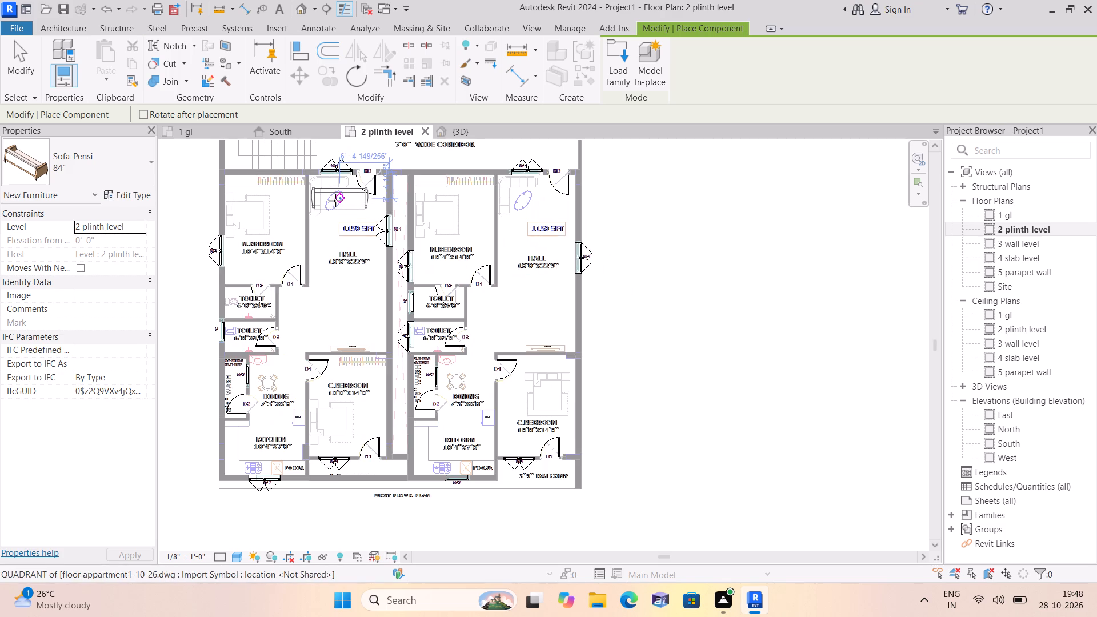
left_click(335, 201)
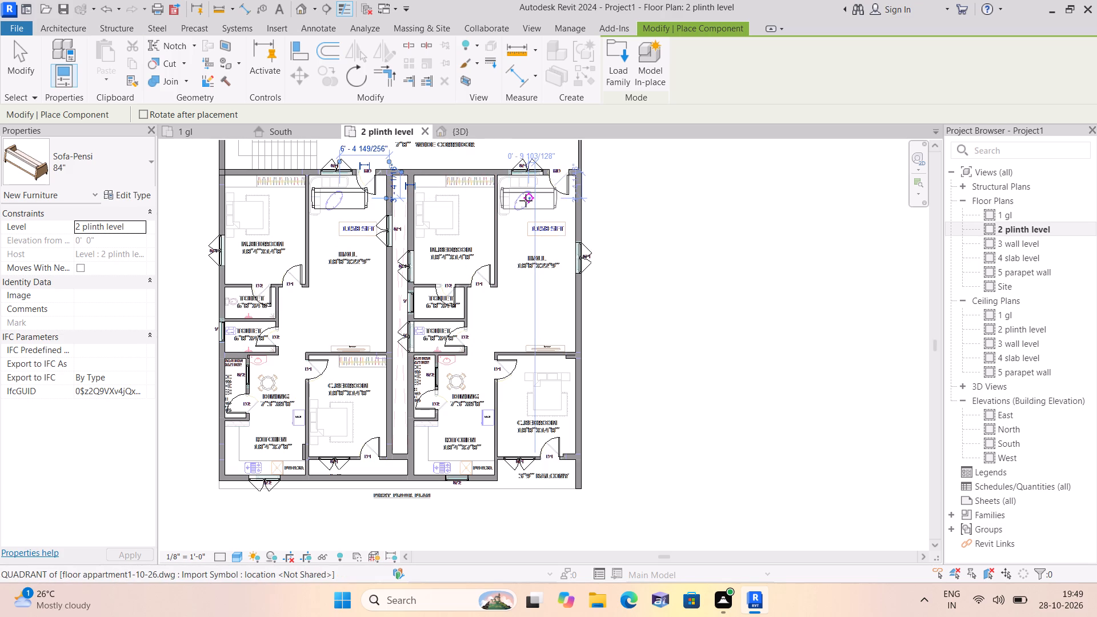
left_click(526, 201)
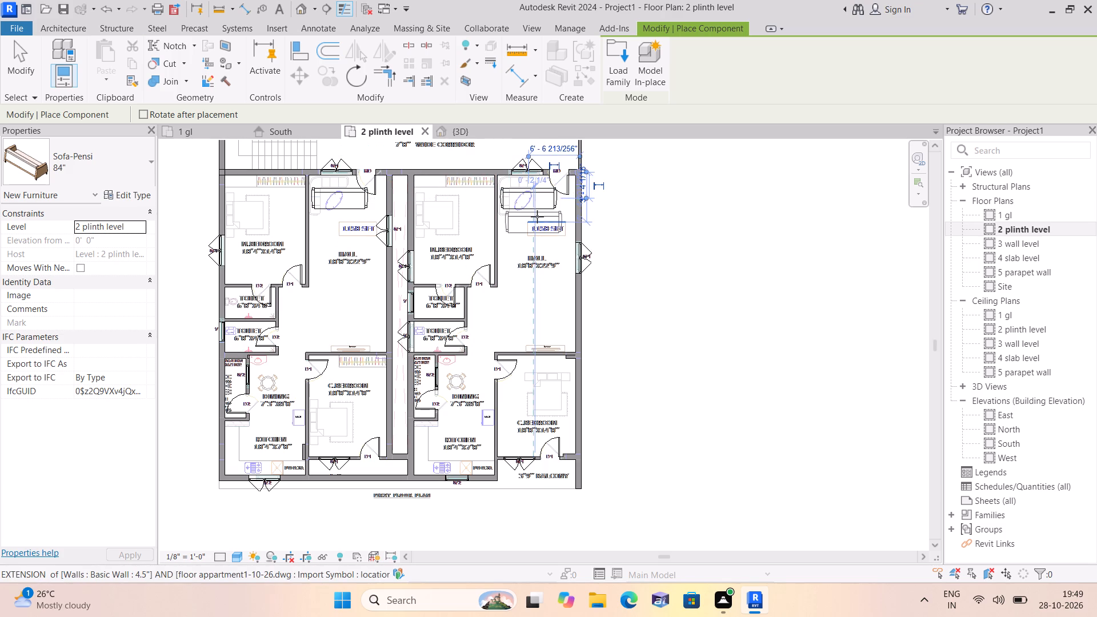
key("Escape")
scroll(514, 193, "up", 2)
key("Escape")
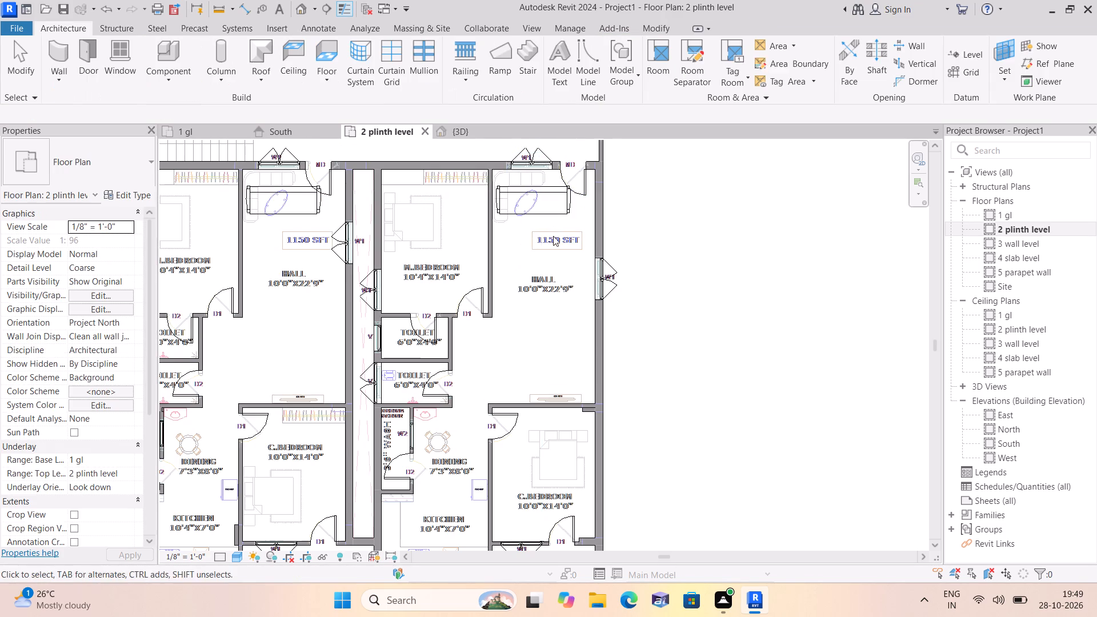
Rotate the sofa in the lower-right flat's HALL by 90 degrees so it runs parallel to the M.BEDROOM wall.
scroll(542, 202, "up", 2)
left_click(545, 214)
middle_click_drag(542, 219, 526, 316)
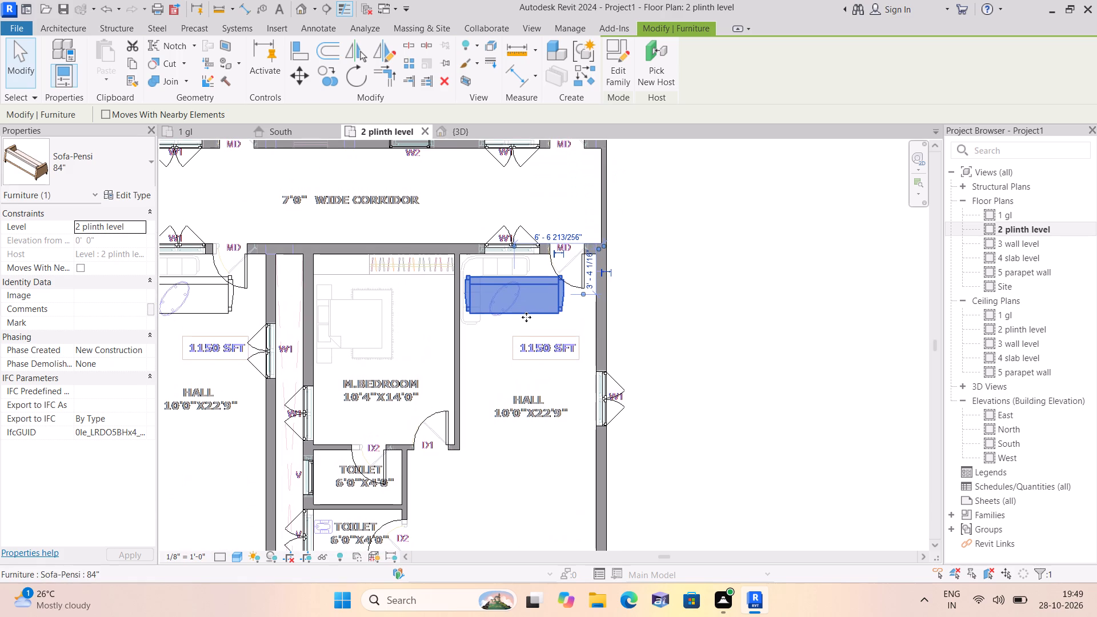
key("space")
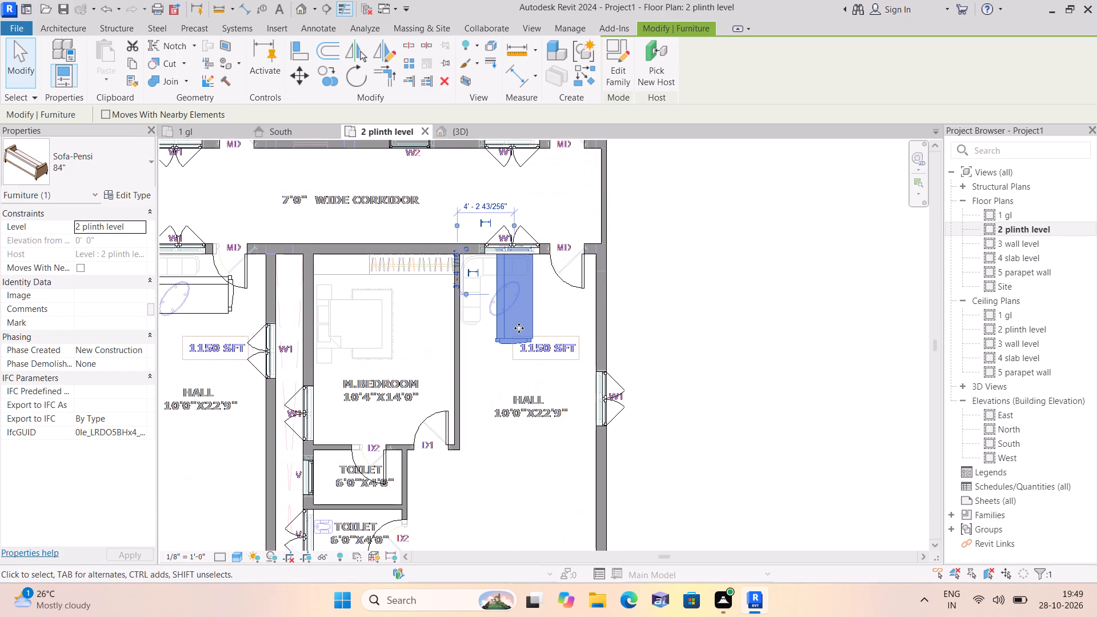
Move the rotated sofa towards the drawn seating along the M.BEDROOM wall of the lower-right flat's HALL.
scroll(514, 290, "up", 2)
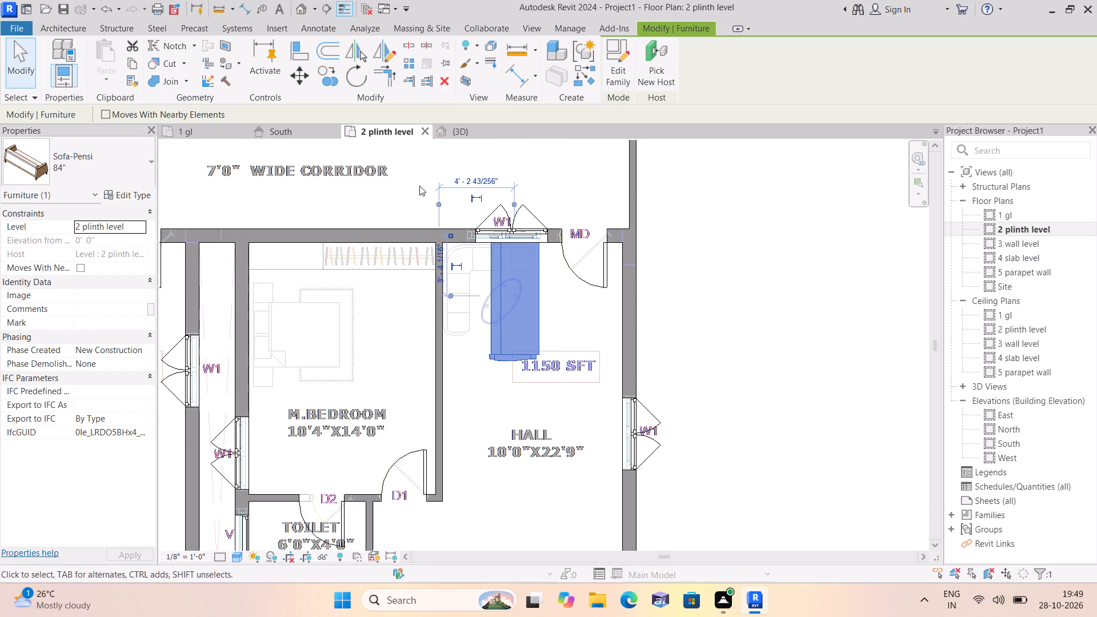
left_click(293, 77)
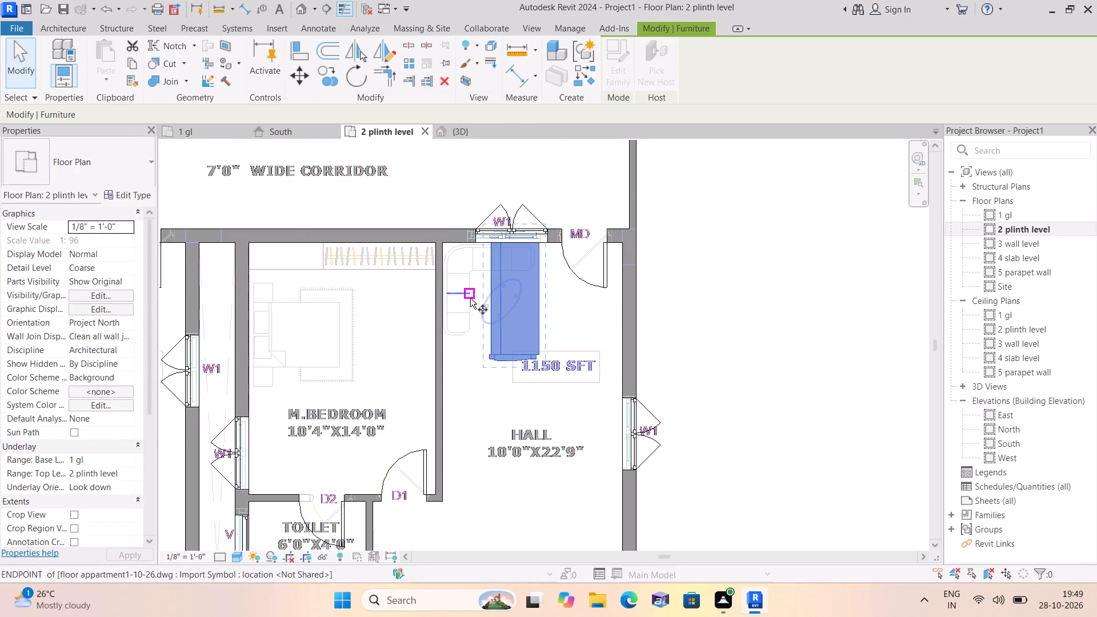
left_click(520, 333)
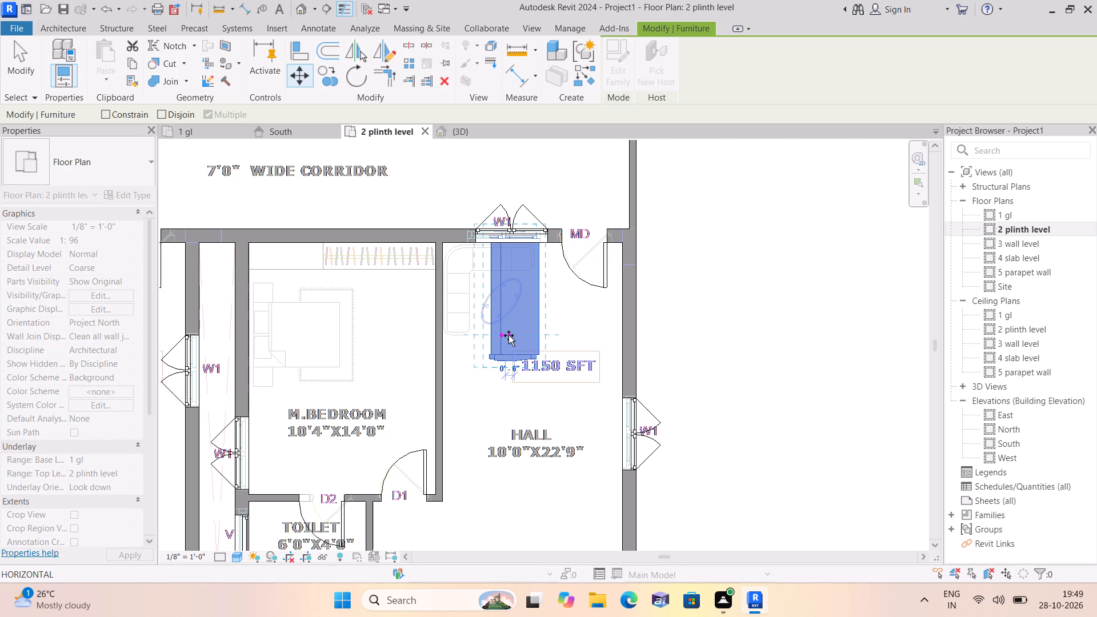
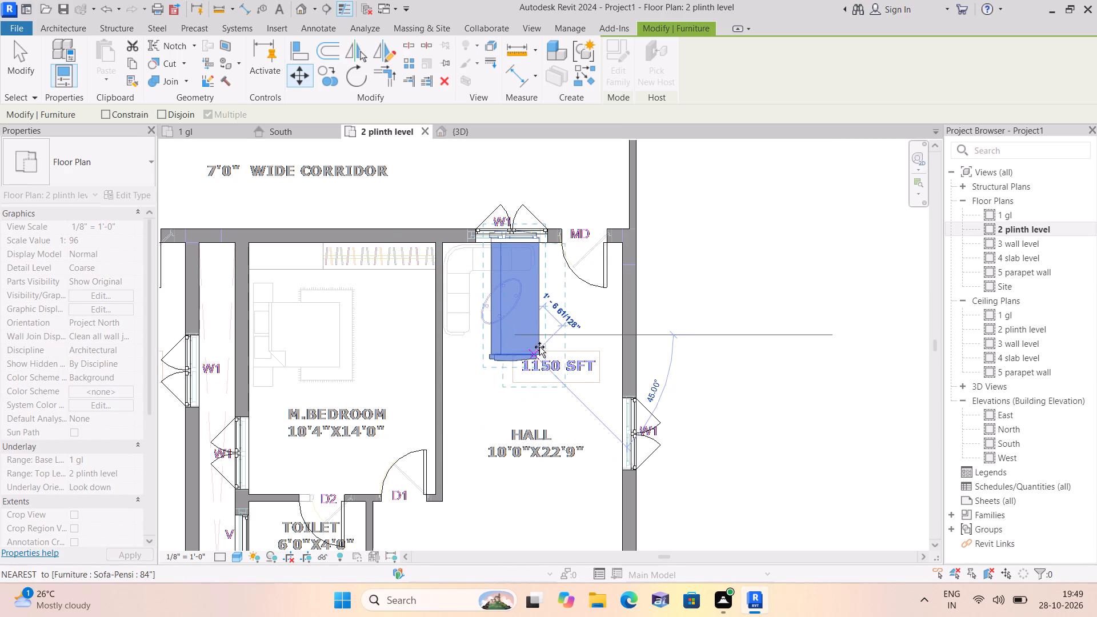
Nudge the rotated sofa in the lower-right flat's HALL down, clear of the corridor wall, with its centre about 4'-0" from that wall.
key("Escape")
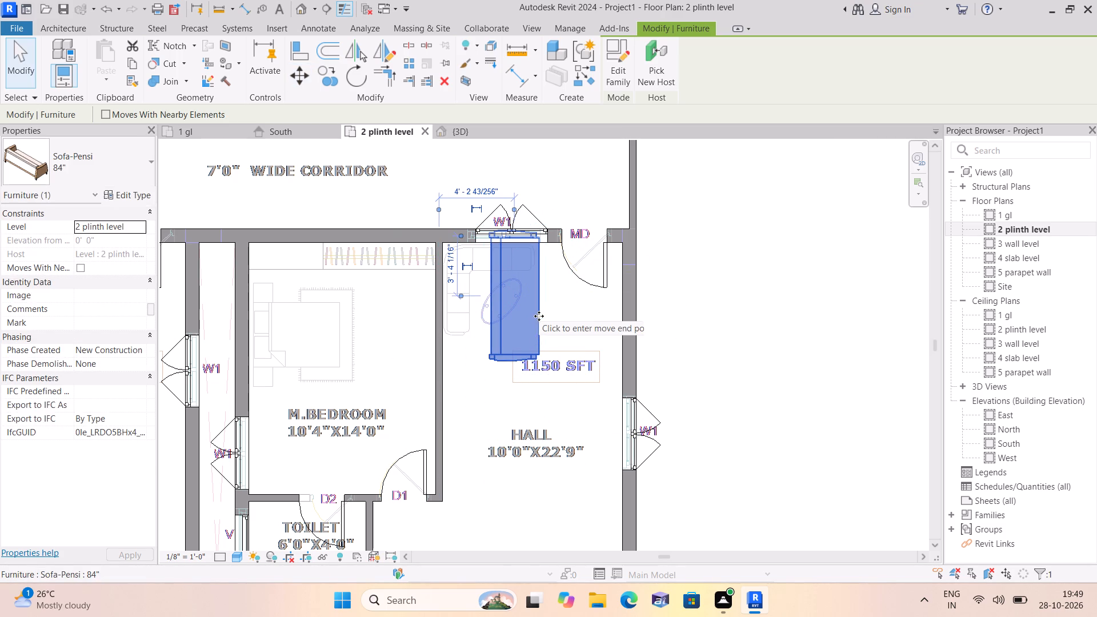
key("Escape")
left_click(534, 286)
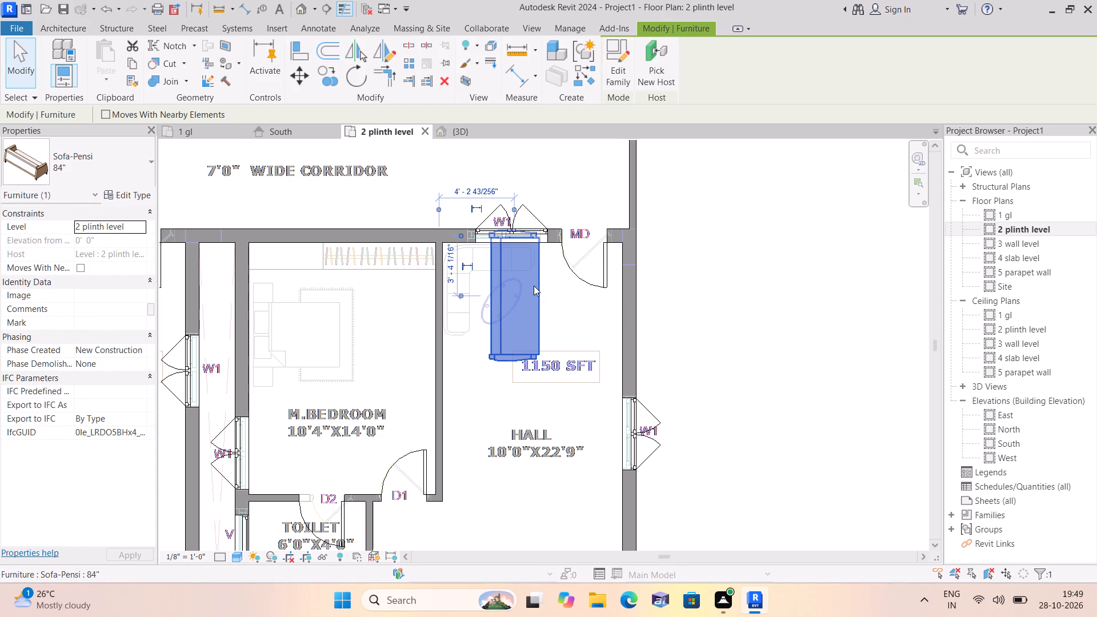
key("Down")
key("Down")
key("Down")
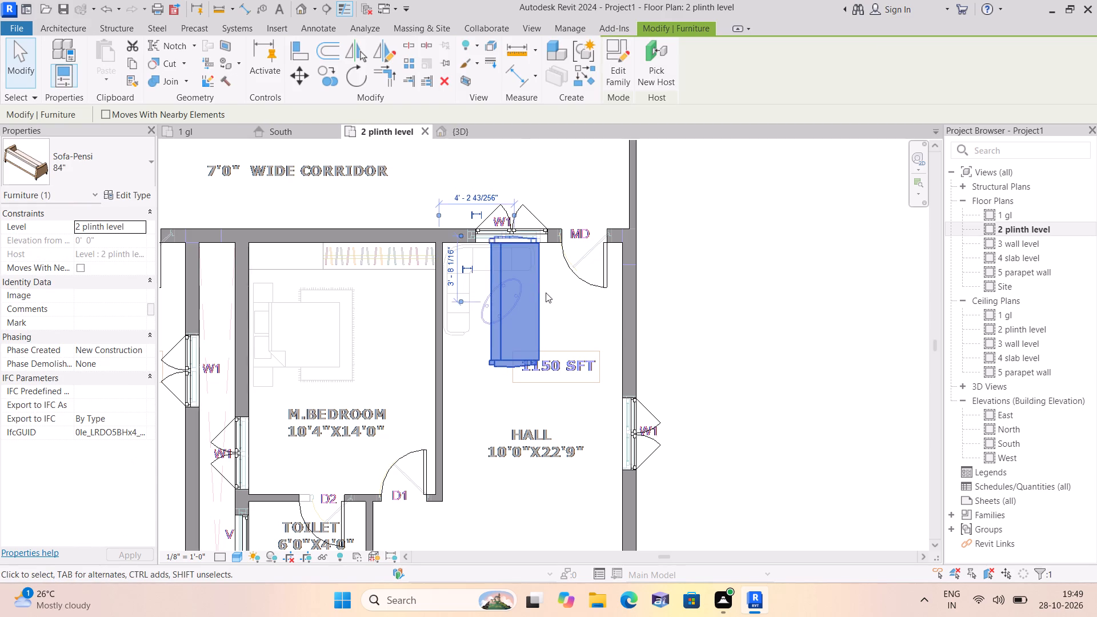
key("Down")
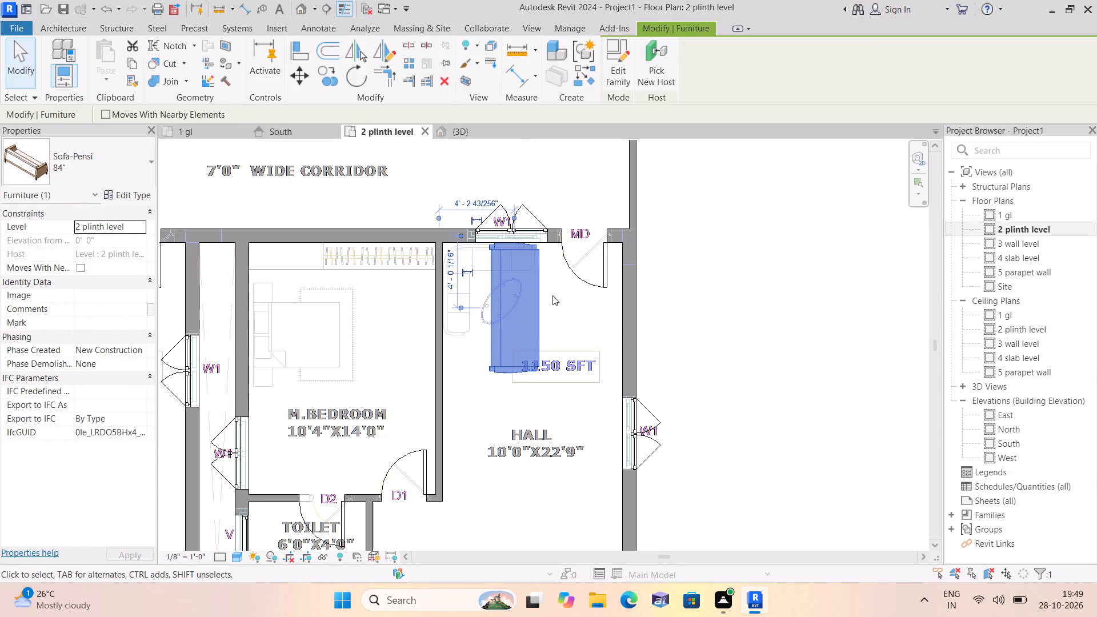
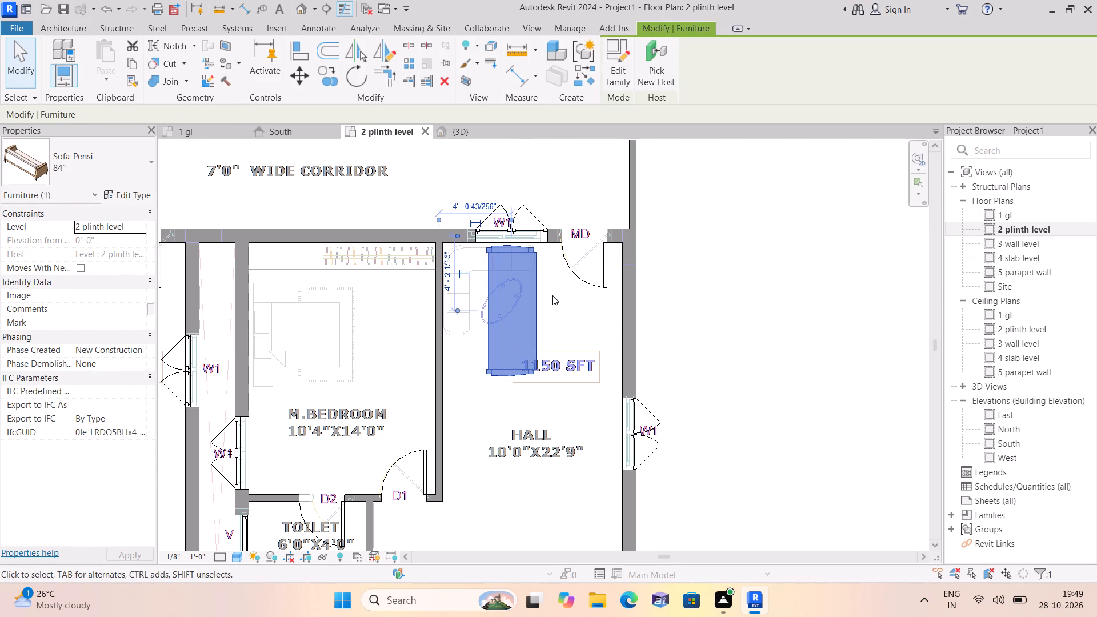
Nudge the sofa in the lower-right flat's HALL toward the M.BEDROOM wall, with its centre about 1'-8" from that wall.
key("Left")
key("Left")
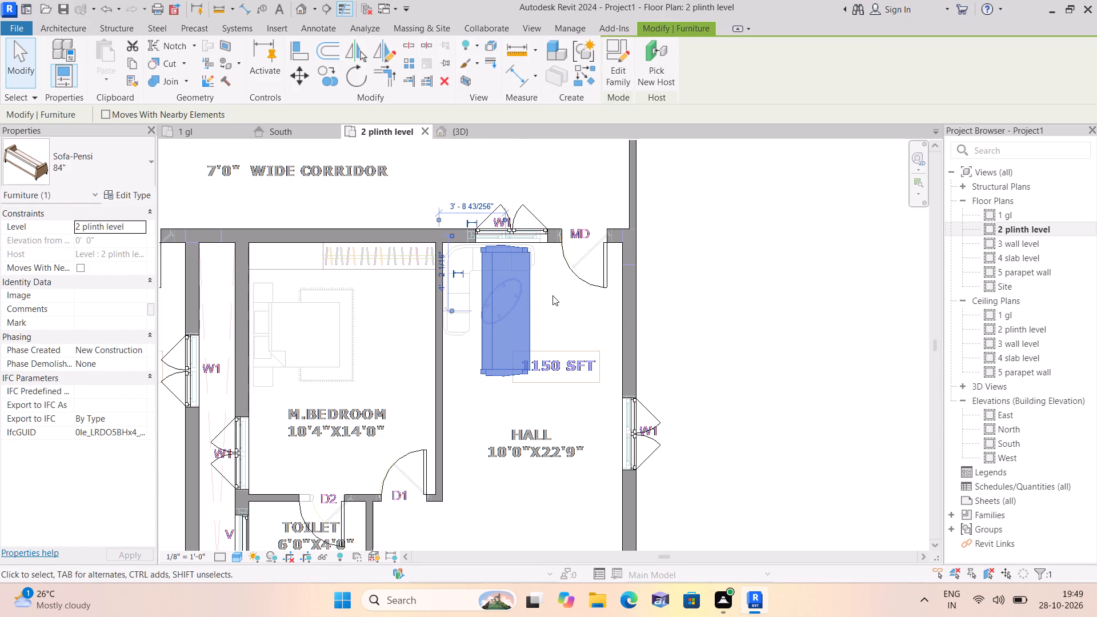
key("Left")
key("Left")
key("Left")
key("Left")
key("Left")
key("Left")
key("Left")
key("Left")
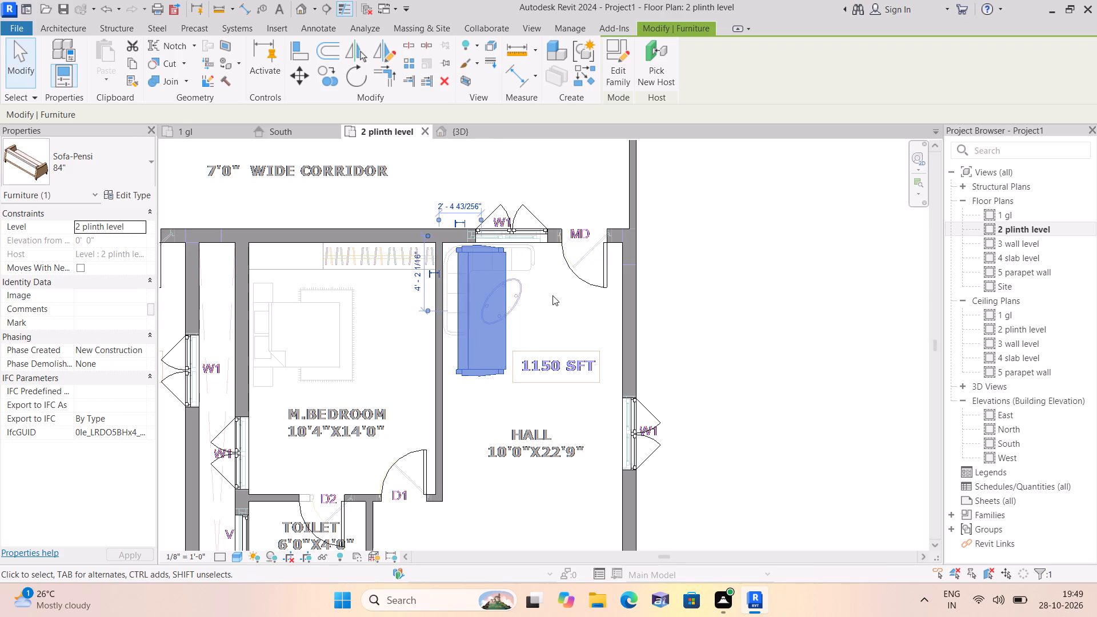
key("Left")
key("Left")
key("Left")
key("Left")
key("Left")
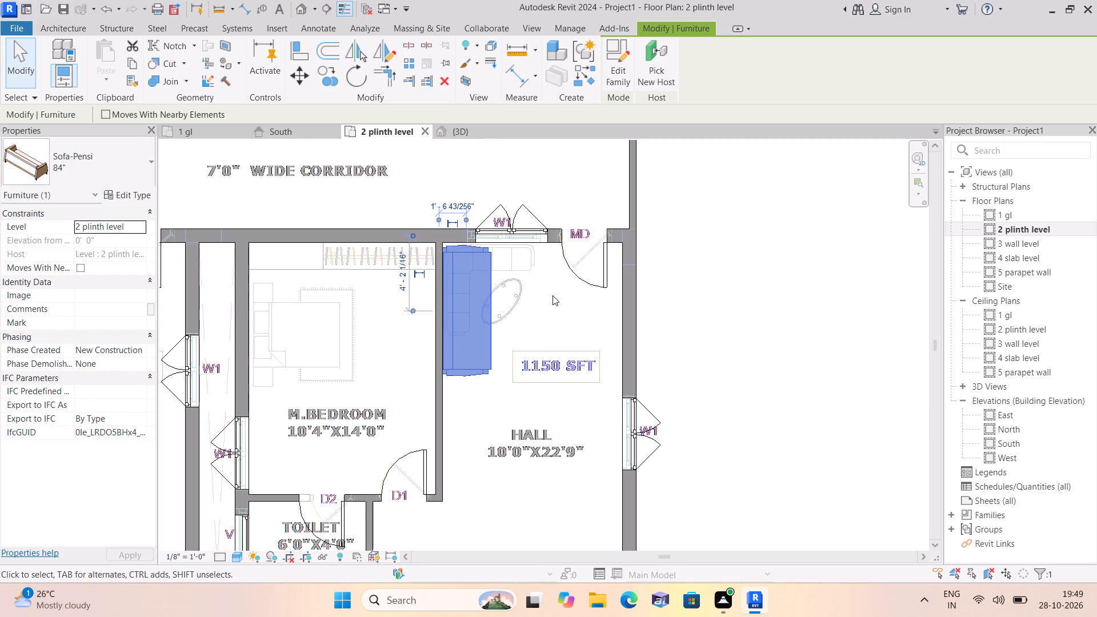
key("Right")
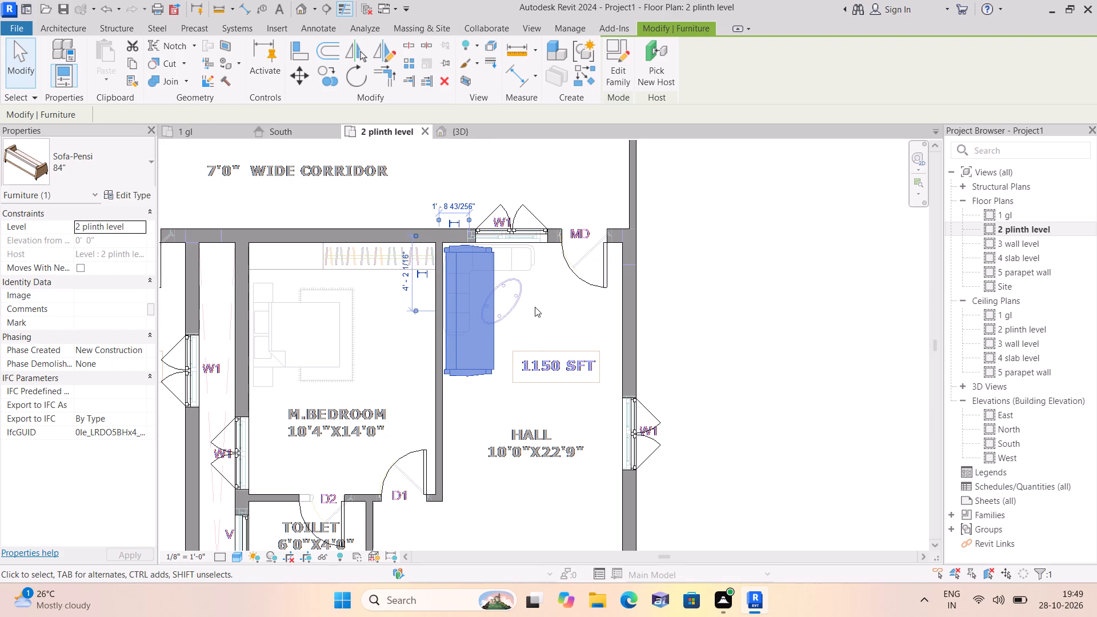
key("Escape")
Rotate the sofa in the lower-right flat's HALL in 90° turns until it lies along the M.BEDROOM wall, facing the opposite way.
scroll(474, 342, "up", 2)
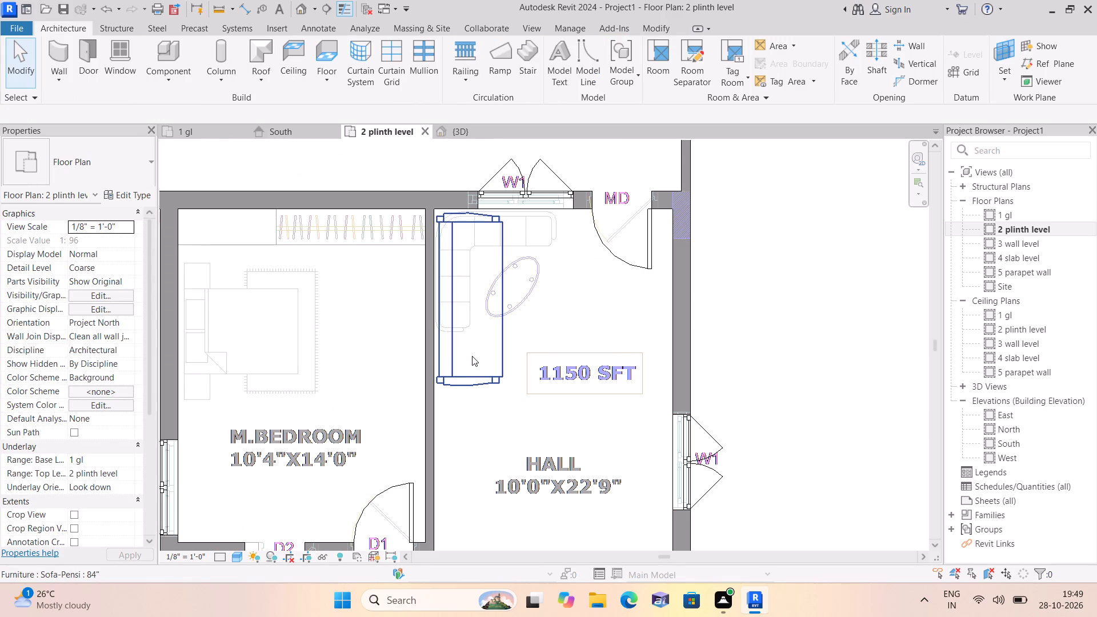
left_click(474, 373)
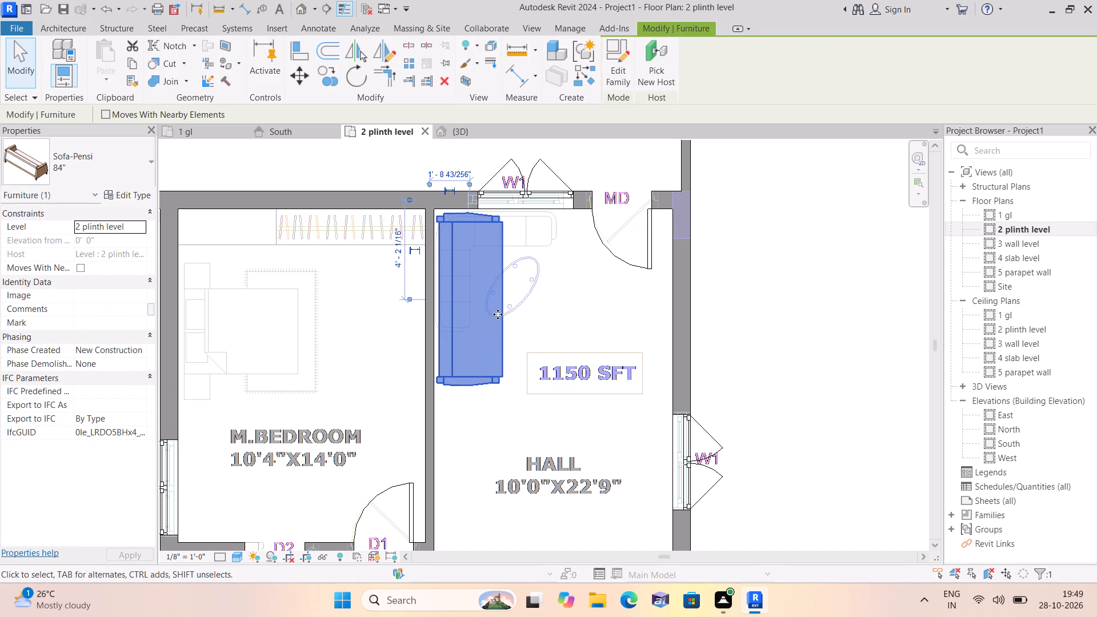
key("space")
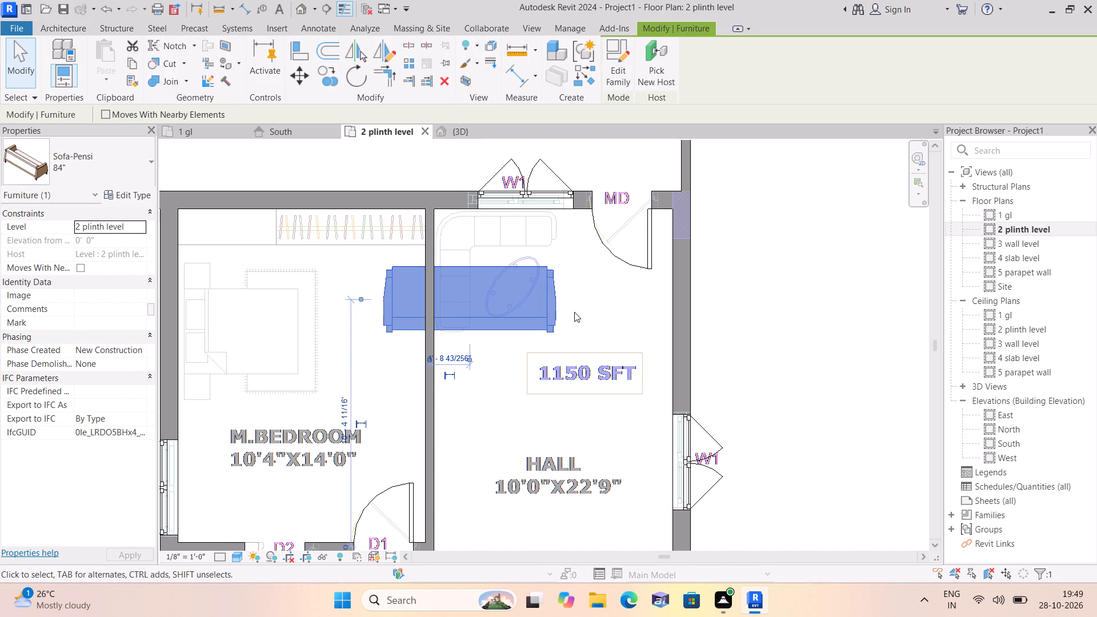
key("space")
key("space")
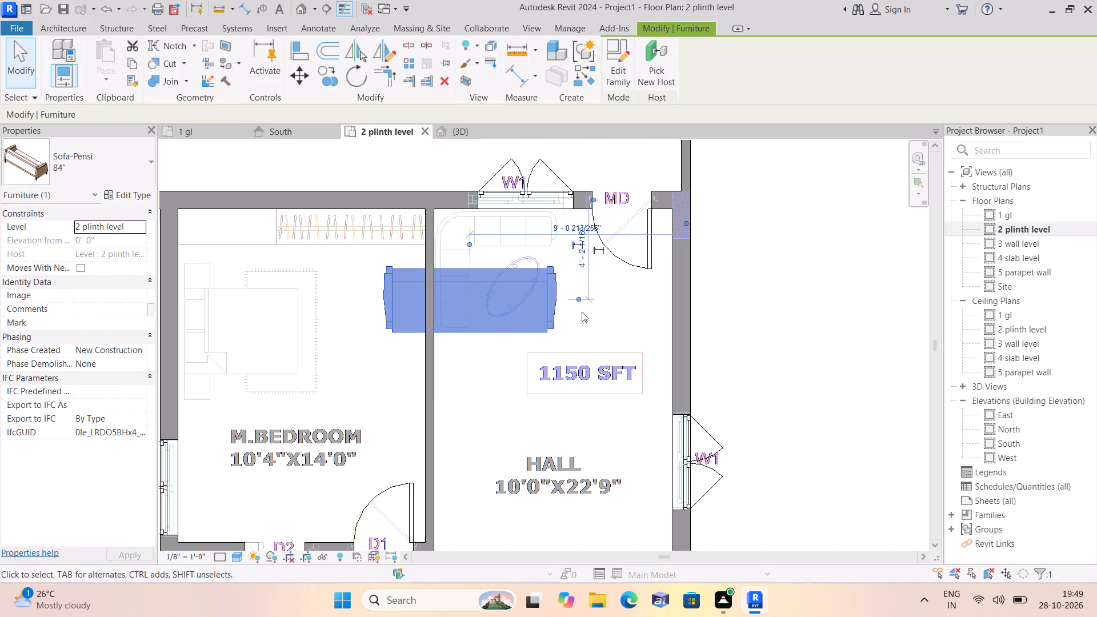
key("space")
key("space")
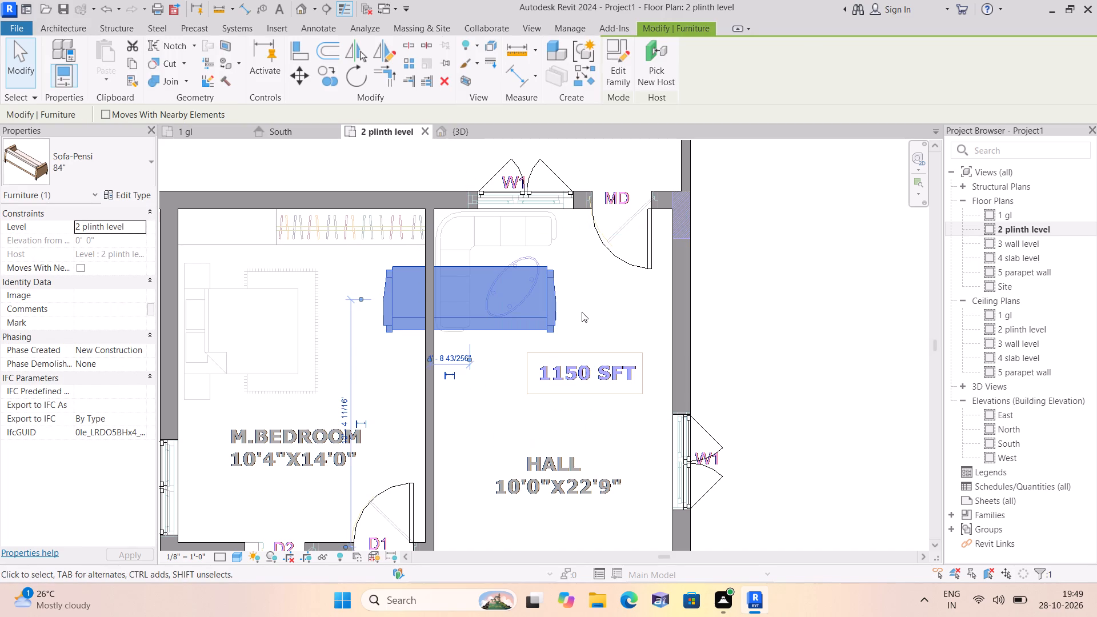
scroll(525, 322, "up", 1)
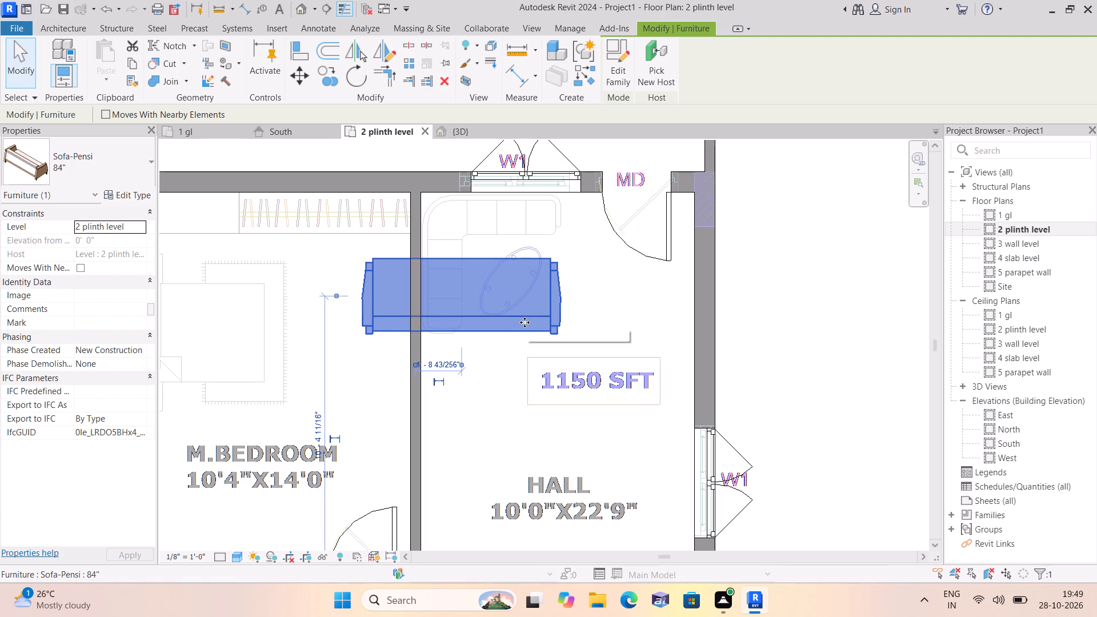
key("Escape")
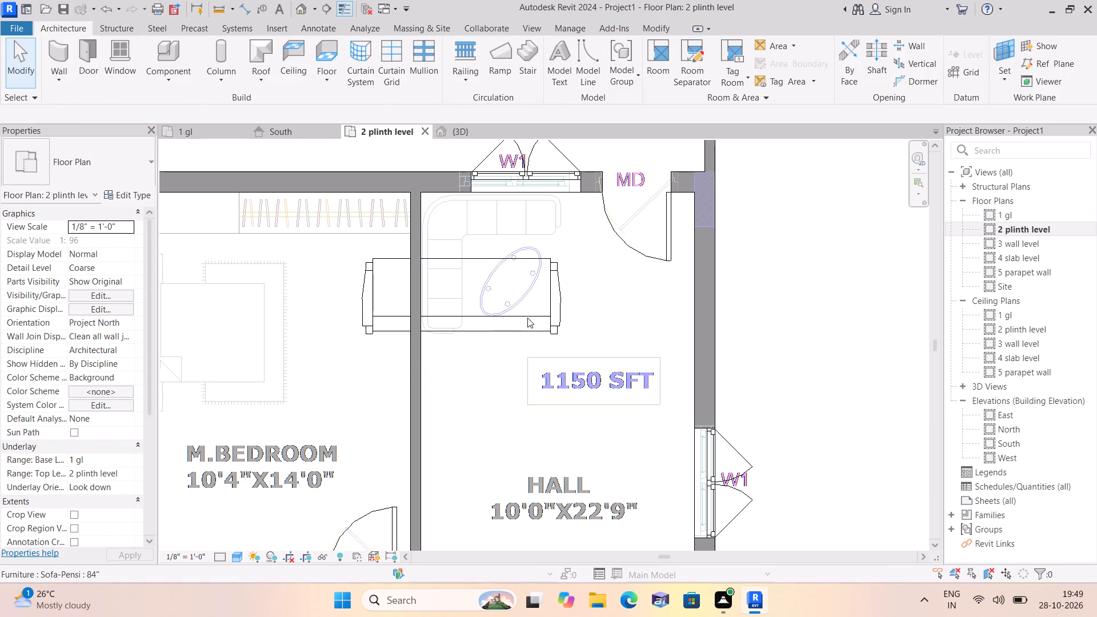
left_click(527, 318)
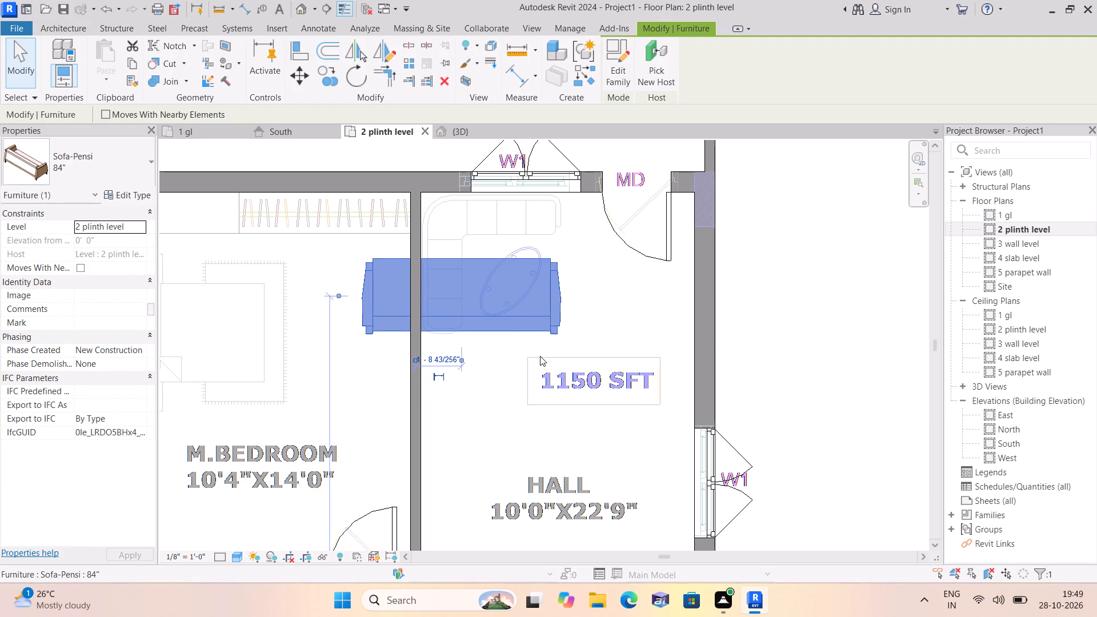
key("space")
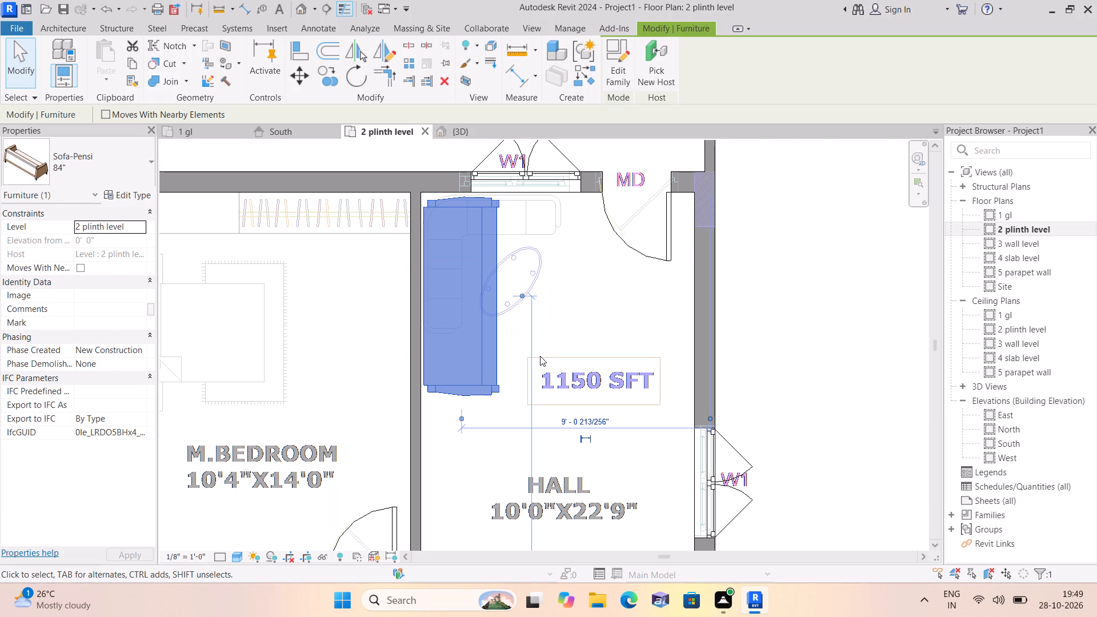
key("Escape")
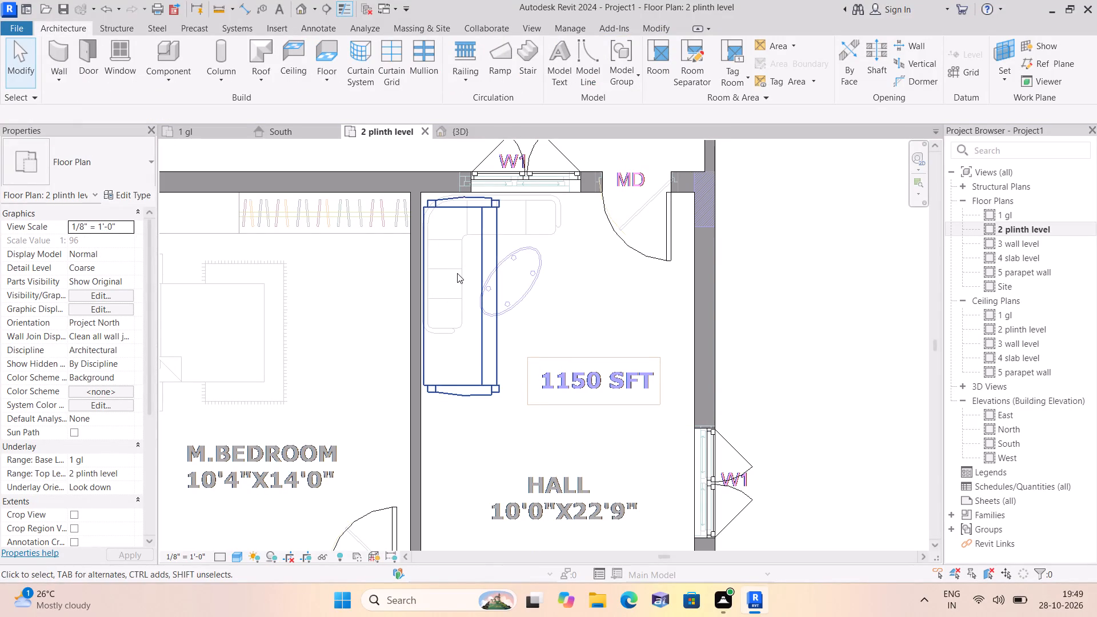
Delete the Sofa-Pensi 84" from the lower-right flat's HALL.
left_click(495, 347)
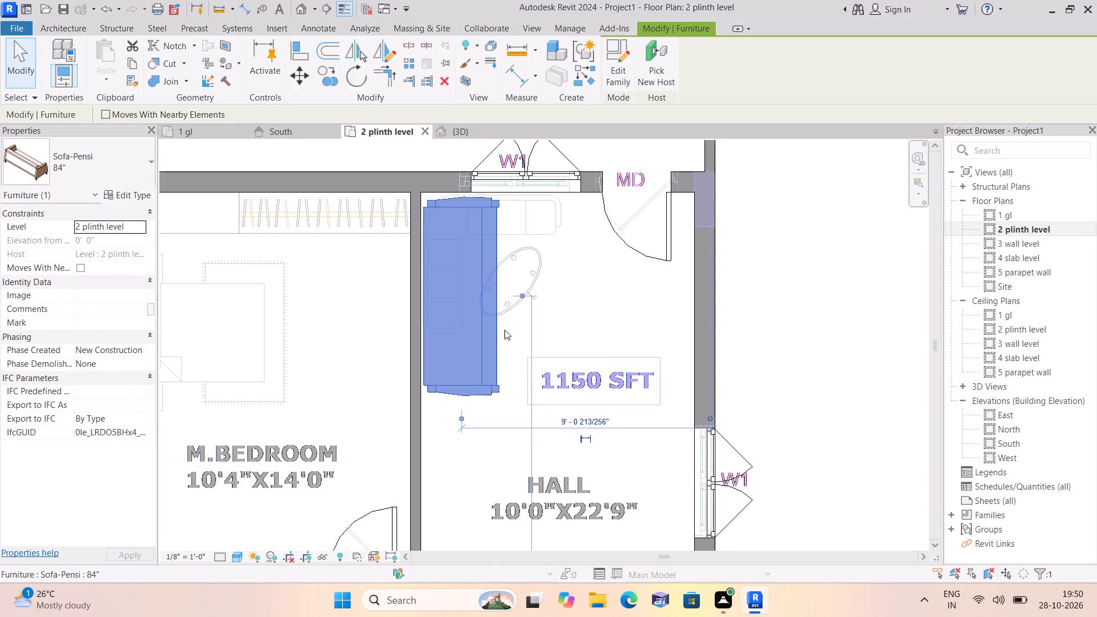
key("Escape")
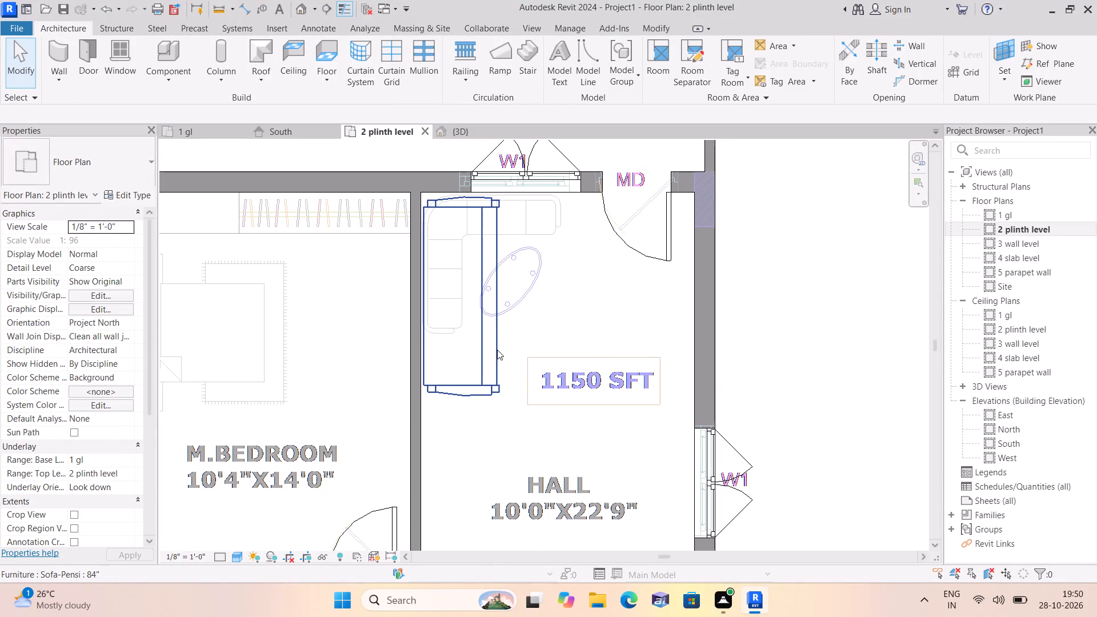
left_click(497, 350)
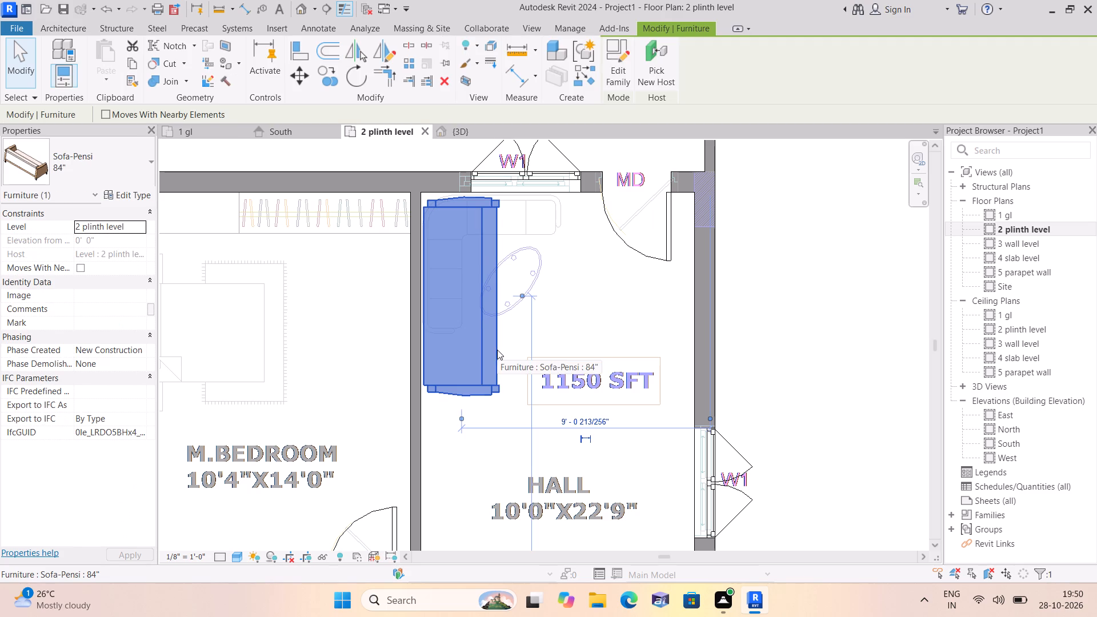
key("Delete")
Open the default 3D view and set its visual style to Shaded.
scroll(510, 306, "down", 5)
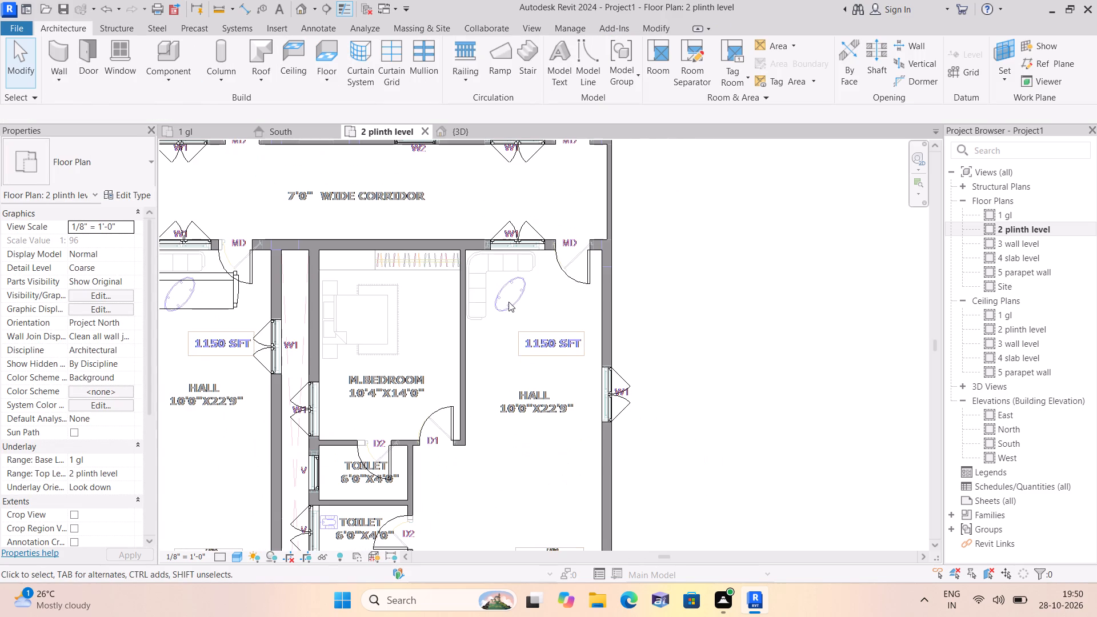
scroll(509, 301, "down", 1)
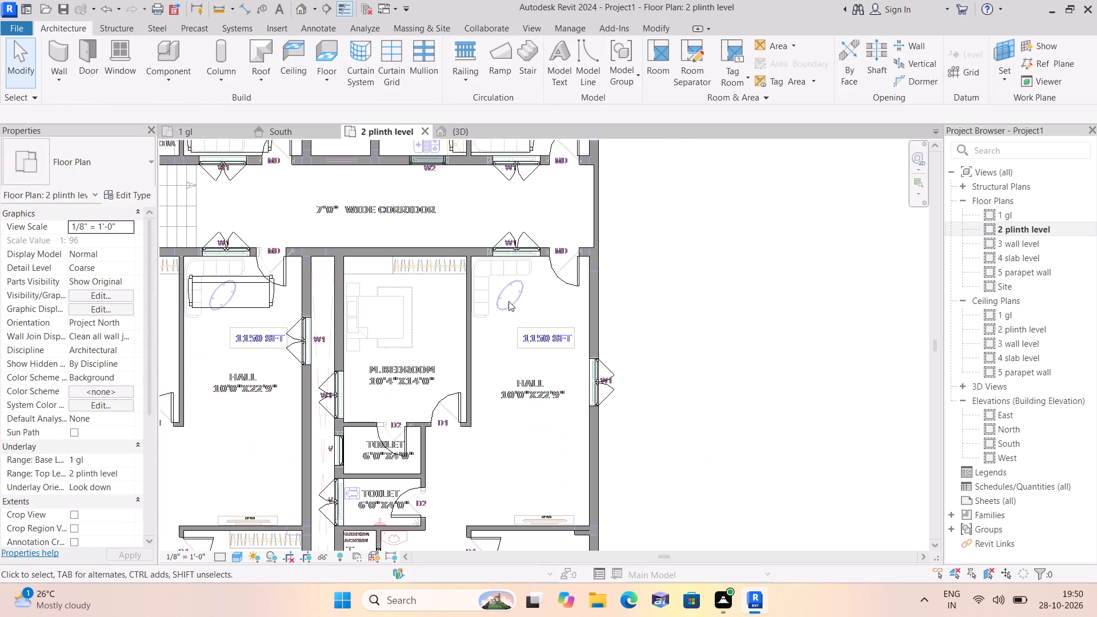
scroll(509, 301, "down", 4)
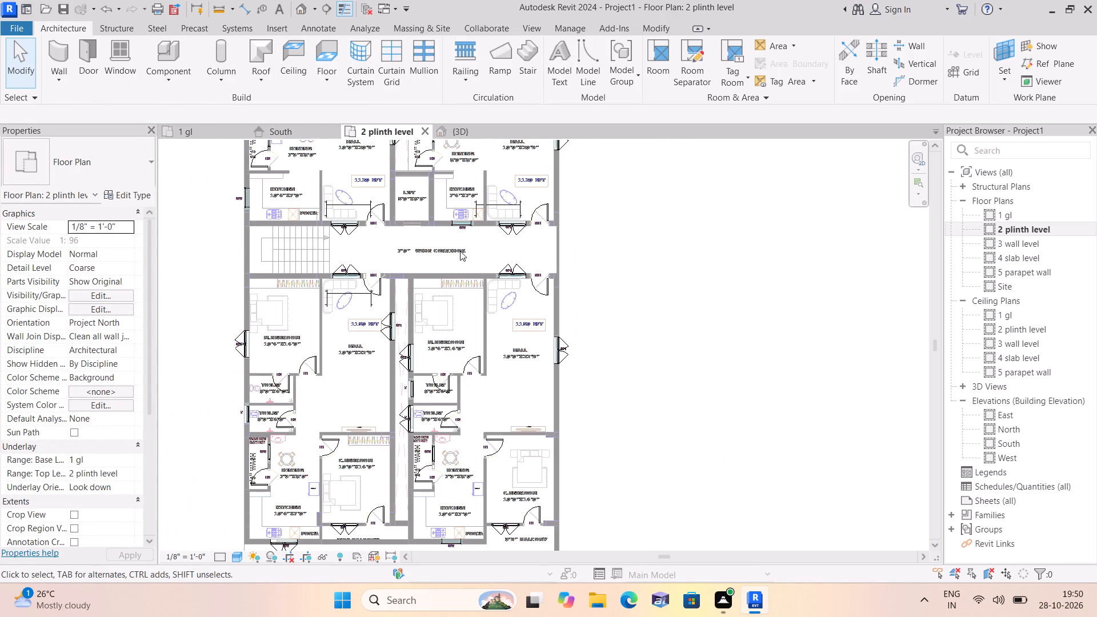
middle_click_drag(409, 275, 381, 372)
scroll(381, 372, "down", 1)
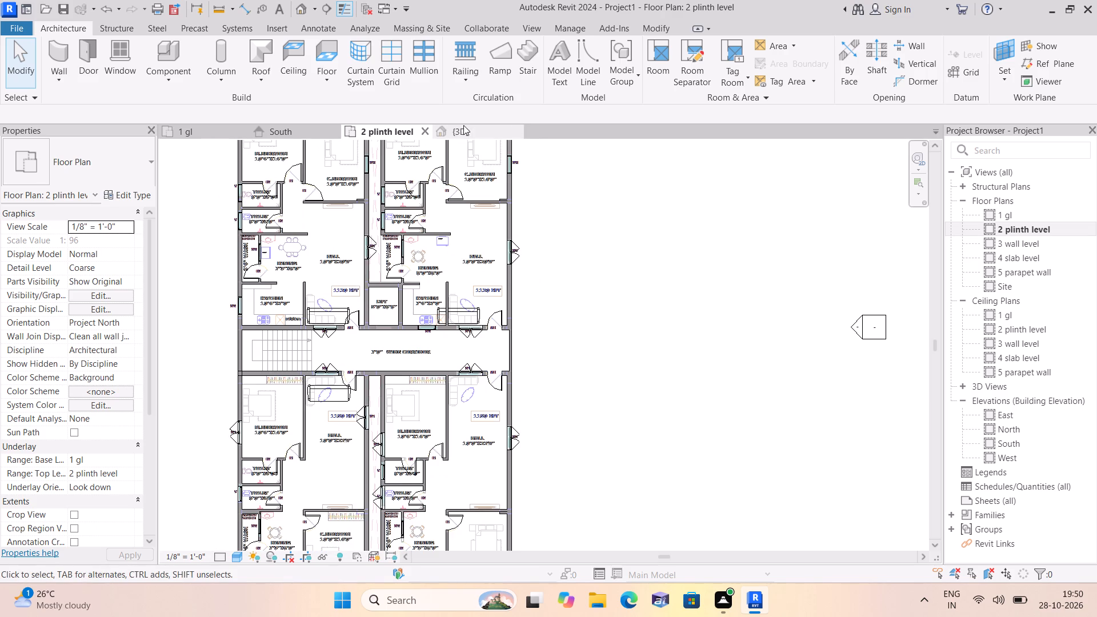
left_click(462, 135)
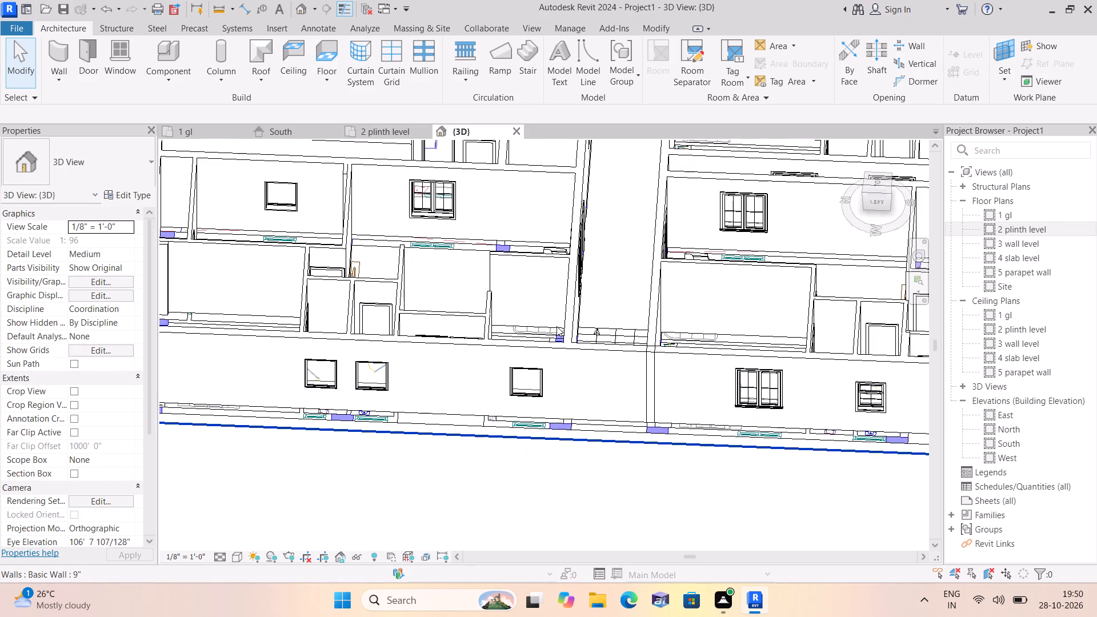
left_click(239, 557)
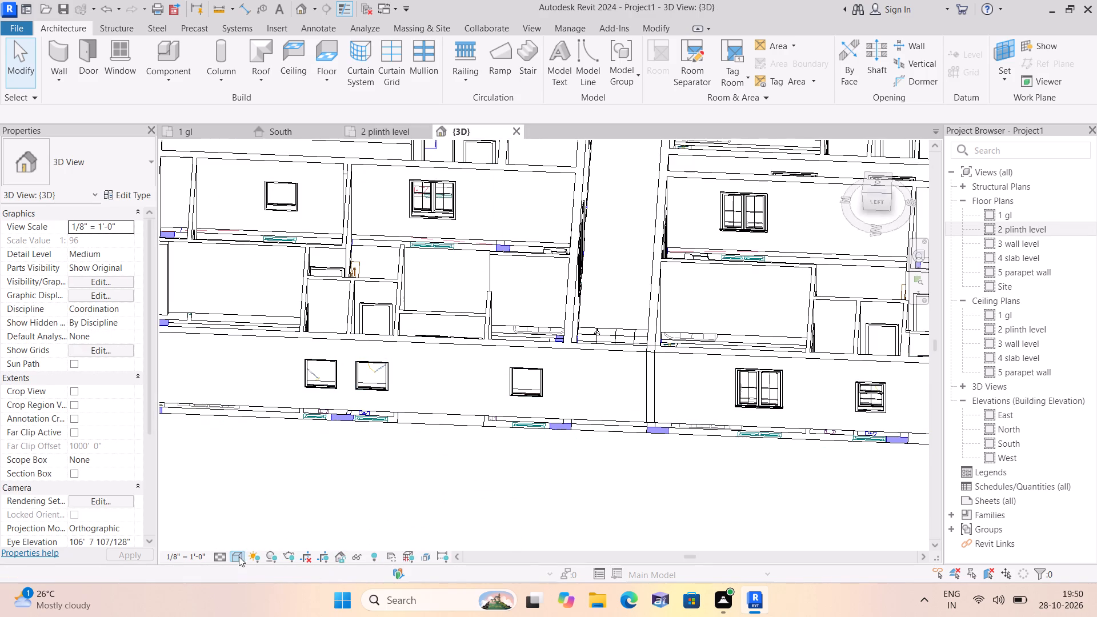
left_click(280, 496)
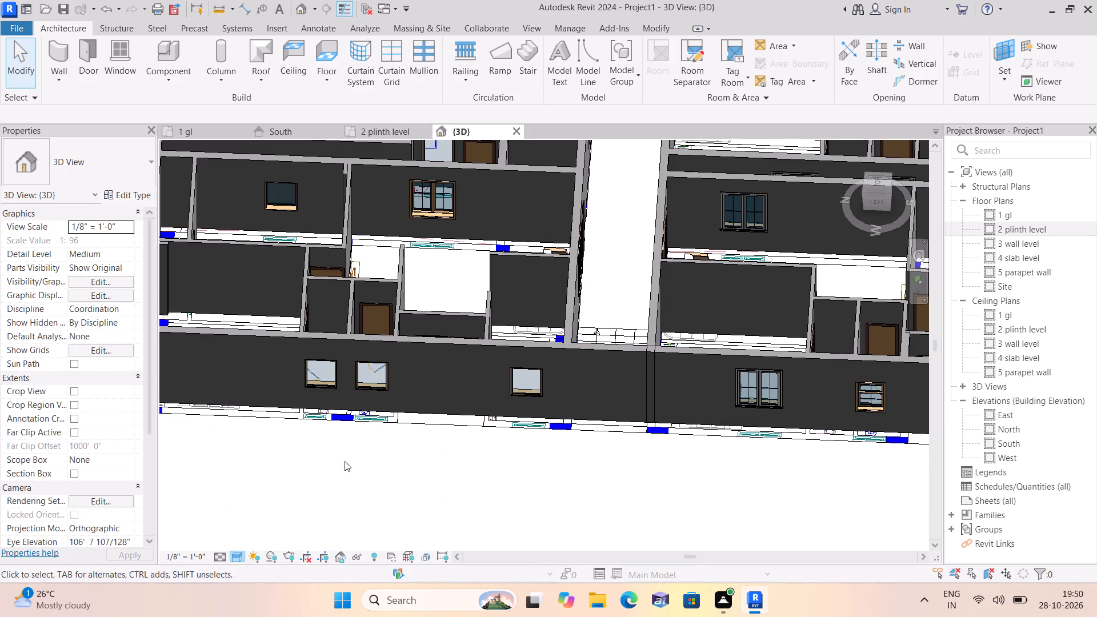
Examine the walls, openings and sofa placement of all four flats from several angles in the 3D view.
scroll(392, 403, "down", 1, "shift")
middle_click_drag(392, 403, 395, 408, "shift")
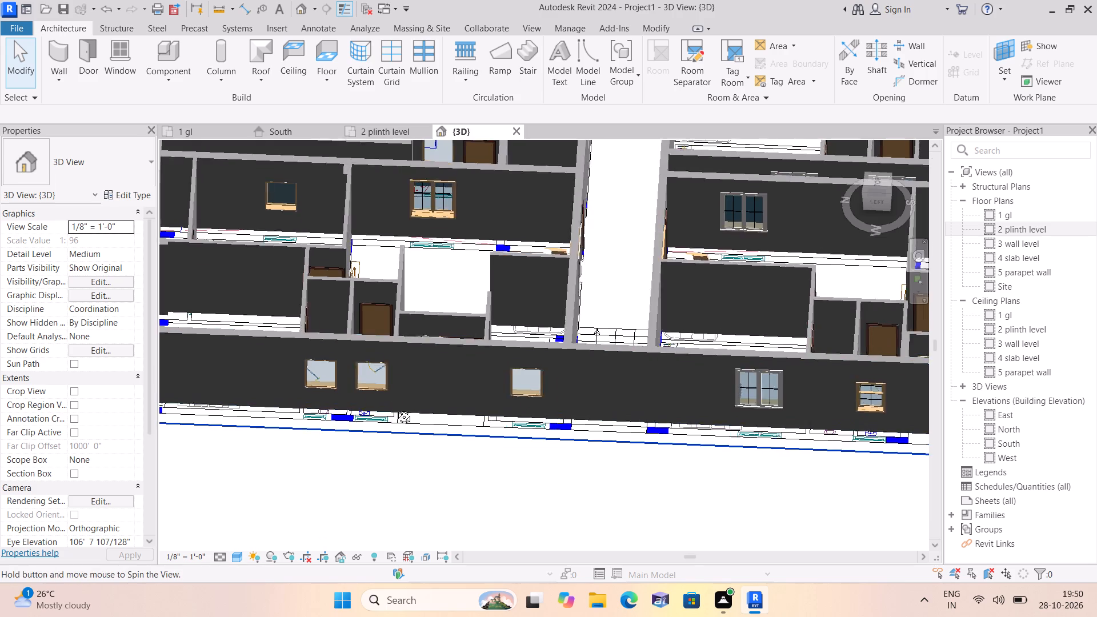
middle_click_drag(395, 408, 499, 508, "shift")
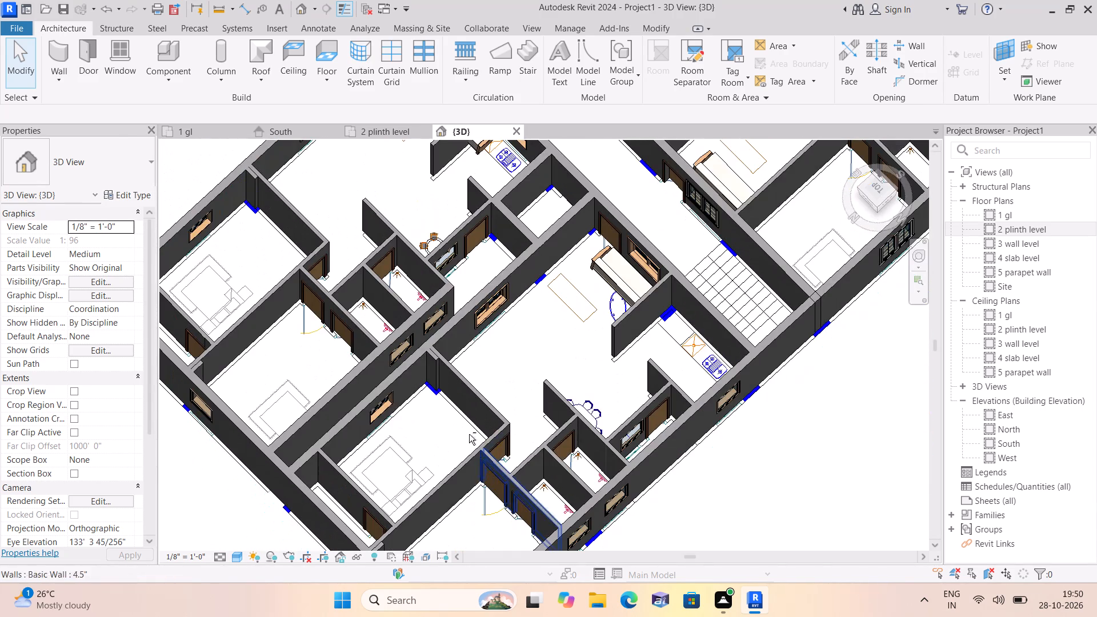
middle_click_drag(392, 366, 646, 226, "shift")
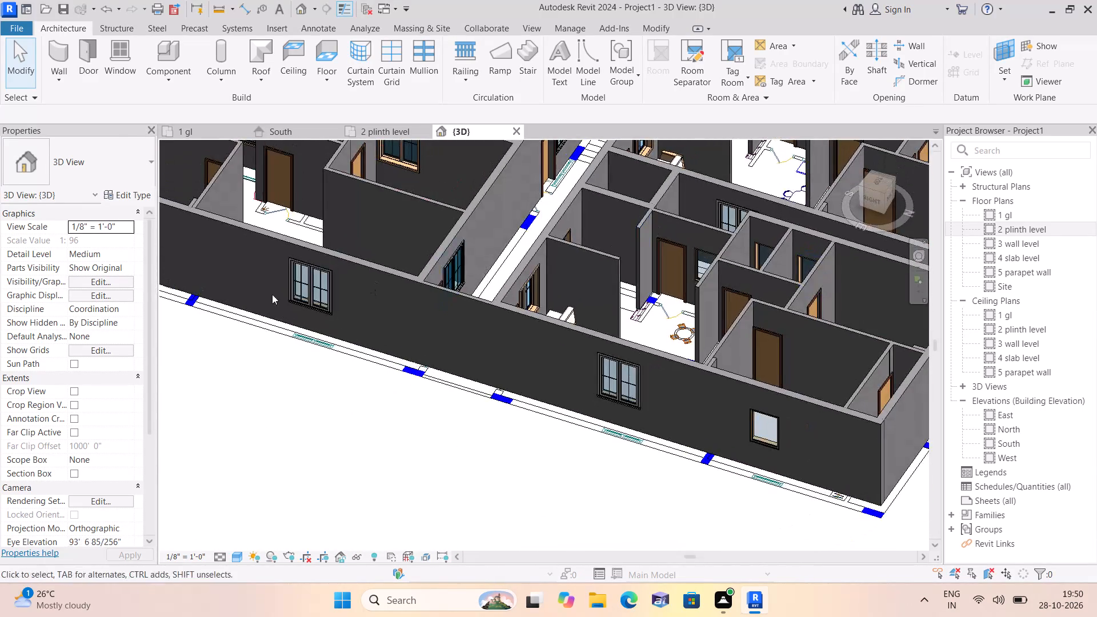
middle_click_drag(234, 287, 456, 377, "shift")
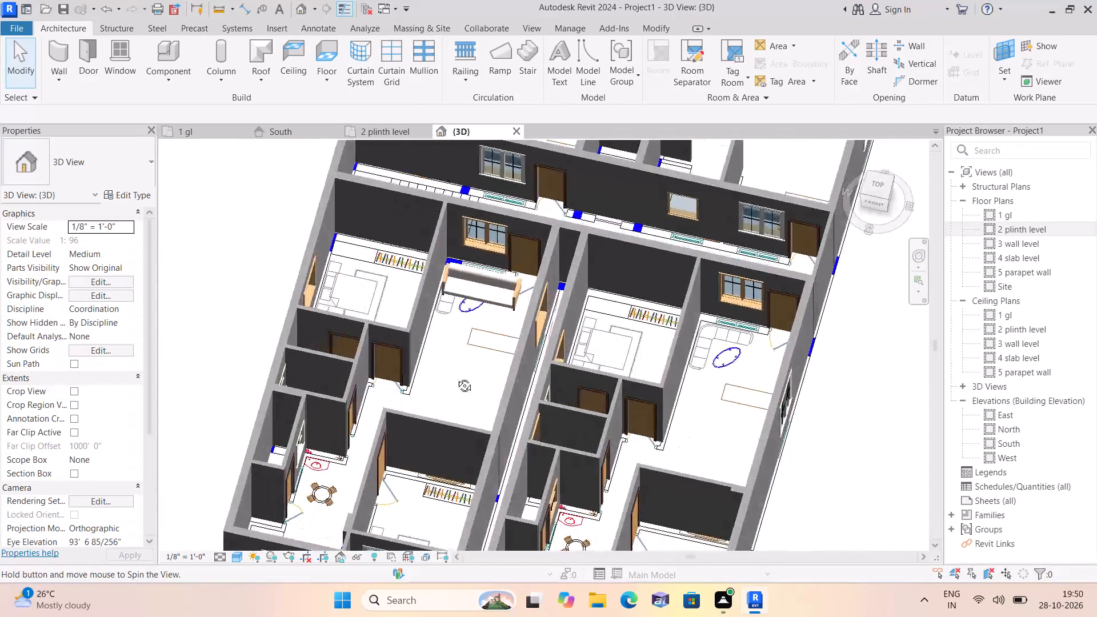
middle_click_drag(456, 377, 234, 386, "shift")
middle_click_drag(514, 370, 374, 435, "shift")
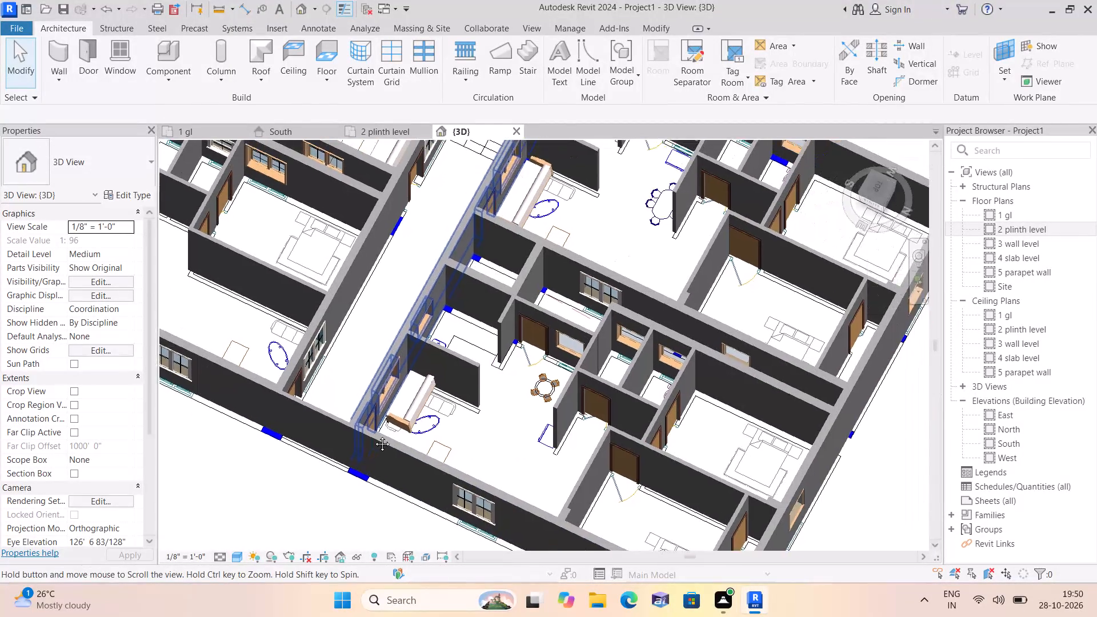
middle_click_drag(374, 435, 368, 430, "shift")
scroll(617, 386, "down", 1, "shift")
middle_click_drag(610, 386, 414, 432, "shift")
scroll(419, 423, "down", 2)
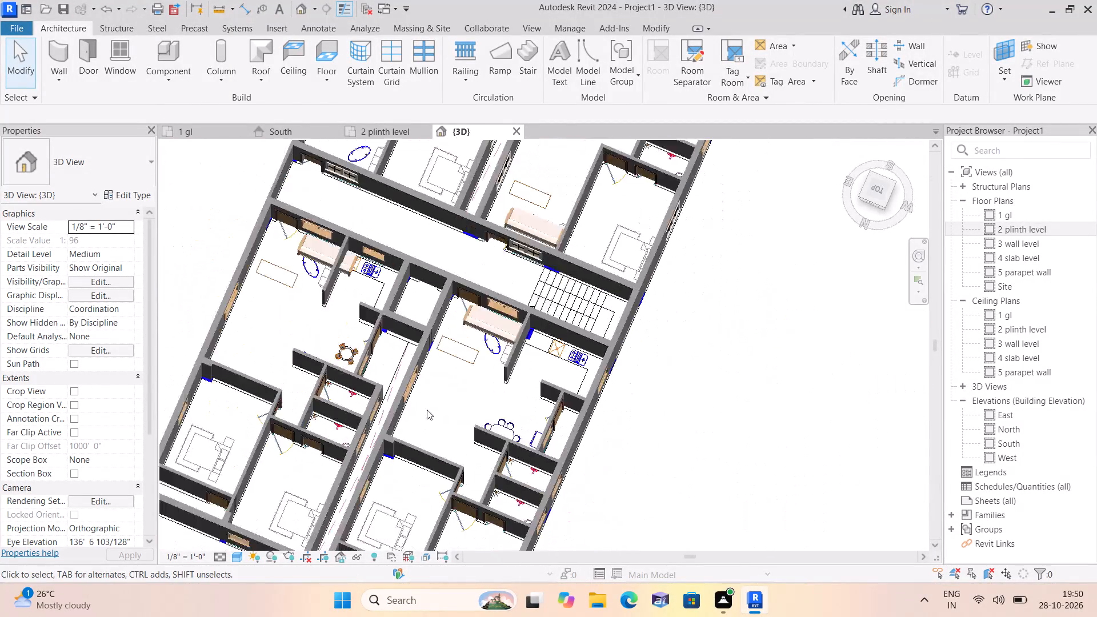
scroll(427, 410, "down", 2)
Start an architectural floor in the 2 plinth level plan and duplicate the Generic - 12" floor type as 6".
left_click(371, 124)
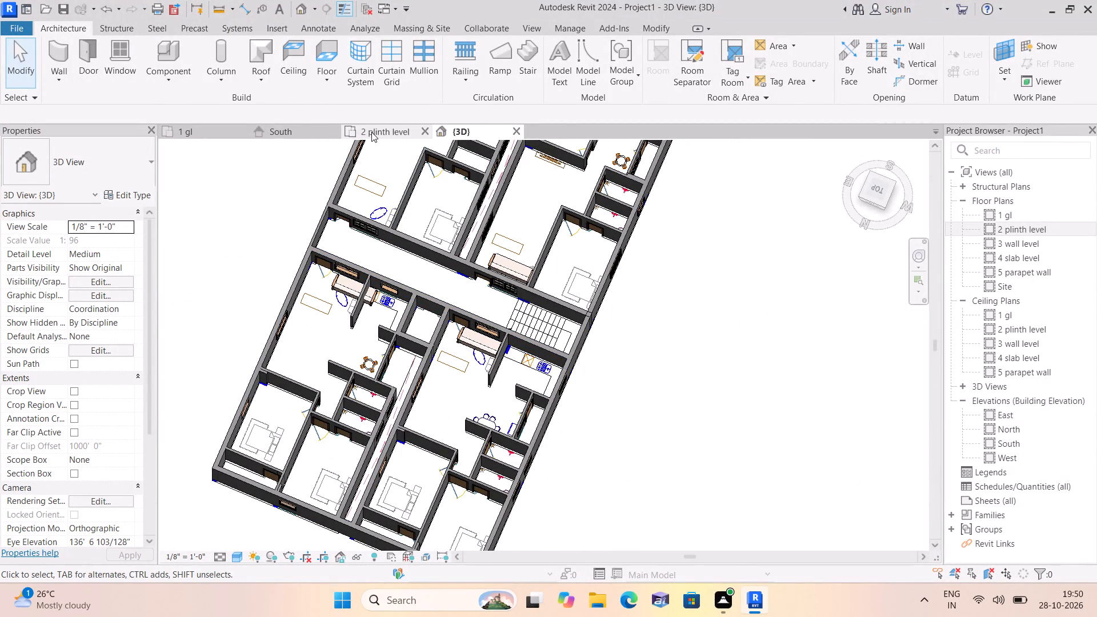
left_click(371, 132)
scroll(379, 145, "down", 1)
middle_click_drag(381, 239, 417, 344)
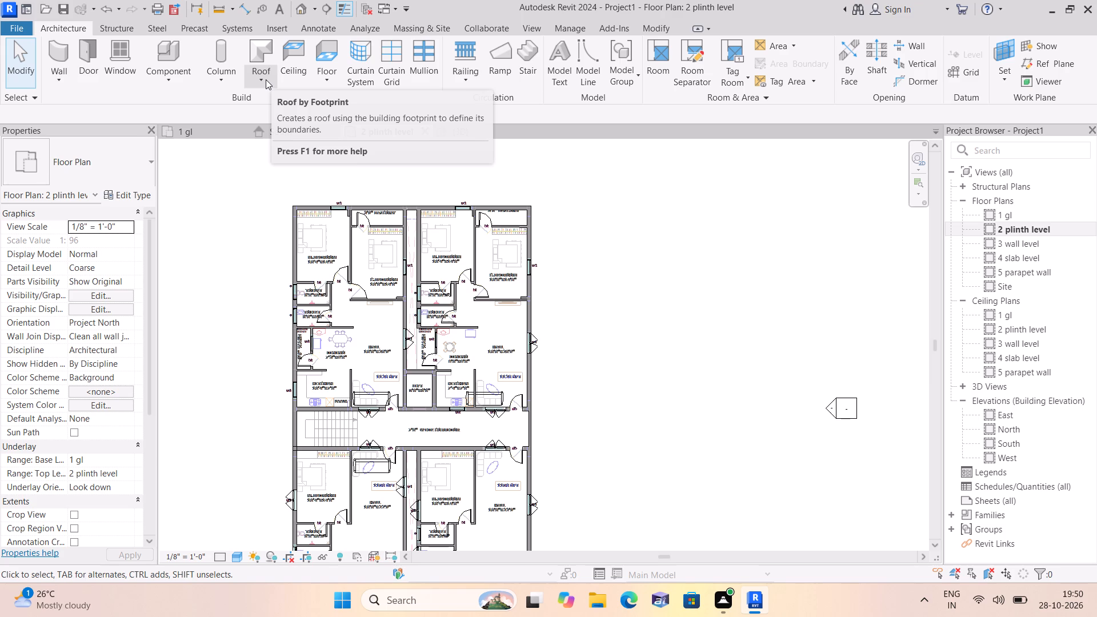
left_click(327, 78)
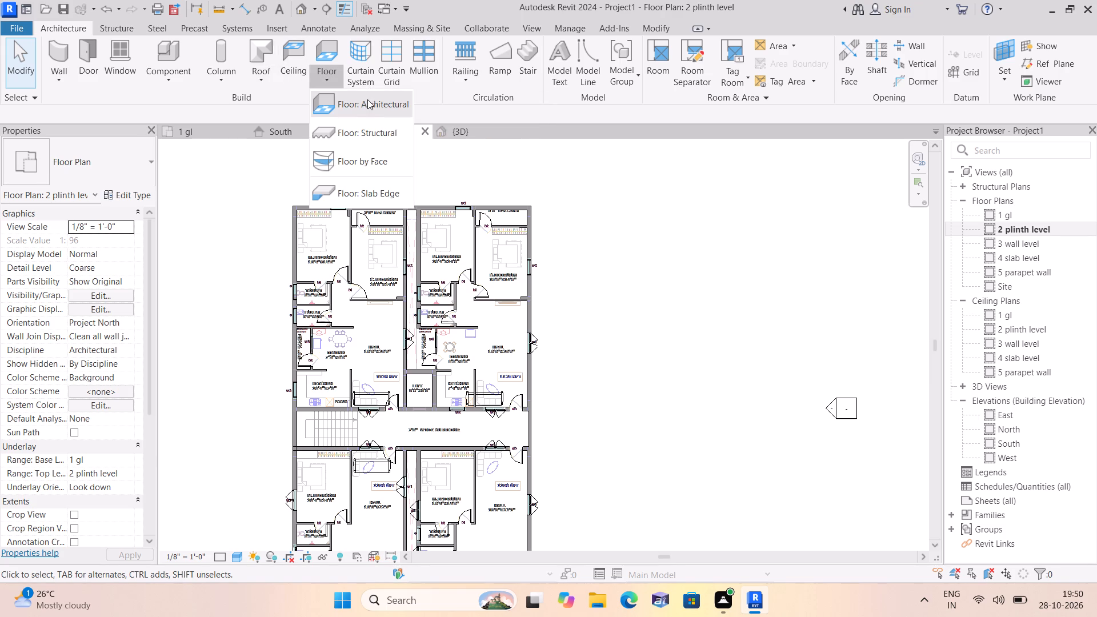
left_click(367, 101)
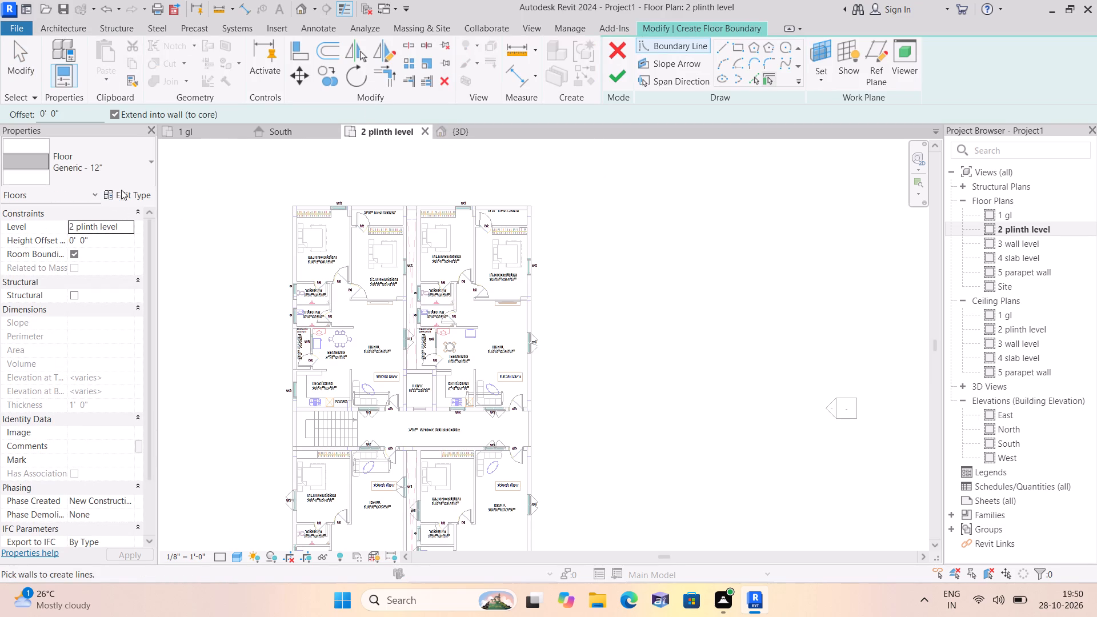
left_click(129, 193)
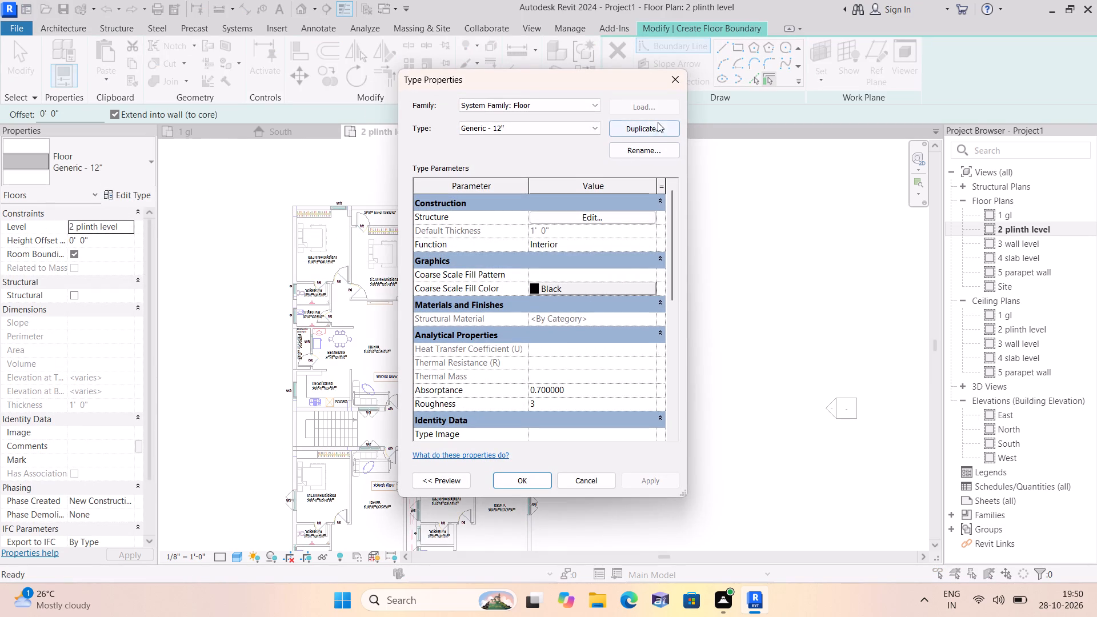
left_click(650, 130)
left_click(568, 282)
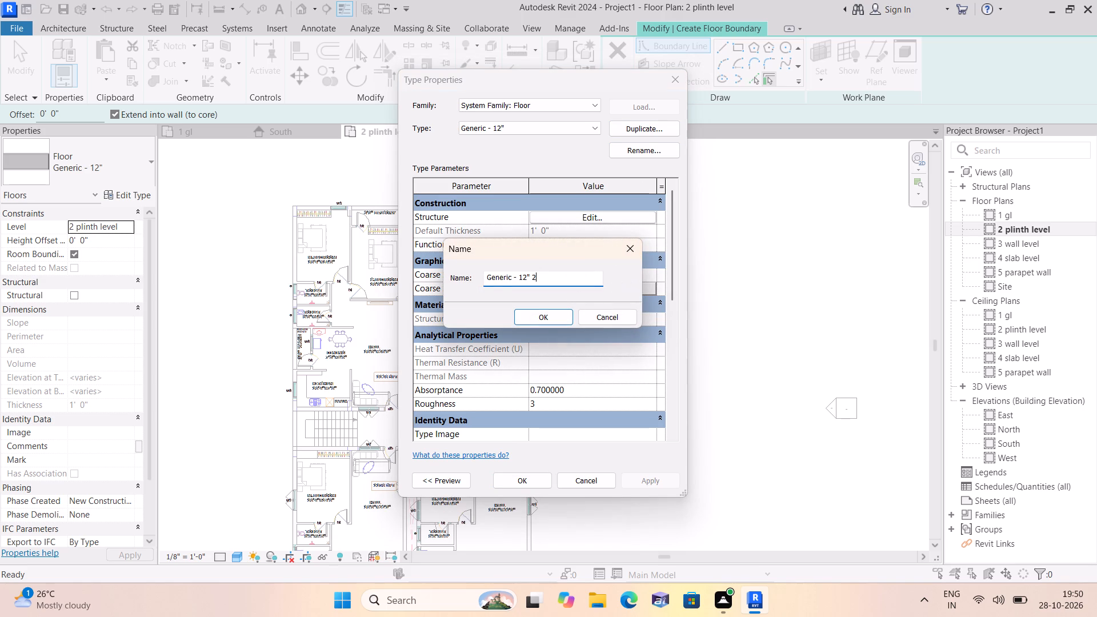
key("BackSpace")
key("BackSpace")
key("BackSpace")
key("BackSpace")
key("BackSpace")
key("BackSpace")
key("BackSpace")
key("BackSpace")
key("BackSpace")
key("BackSpace")
key("BackSpace")
key("BackSpace")
key("BackSpace")
key("BackSpace")
key("BackSpace")
key("BackSpace")
key("BackSpace")
key("BackSpace")
key("BackSpace")
key("BackSpace")
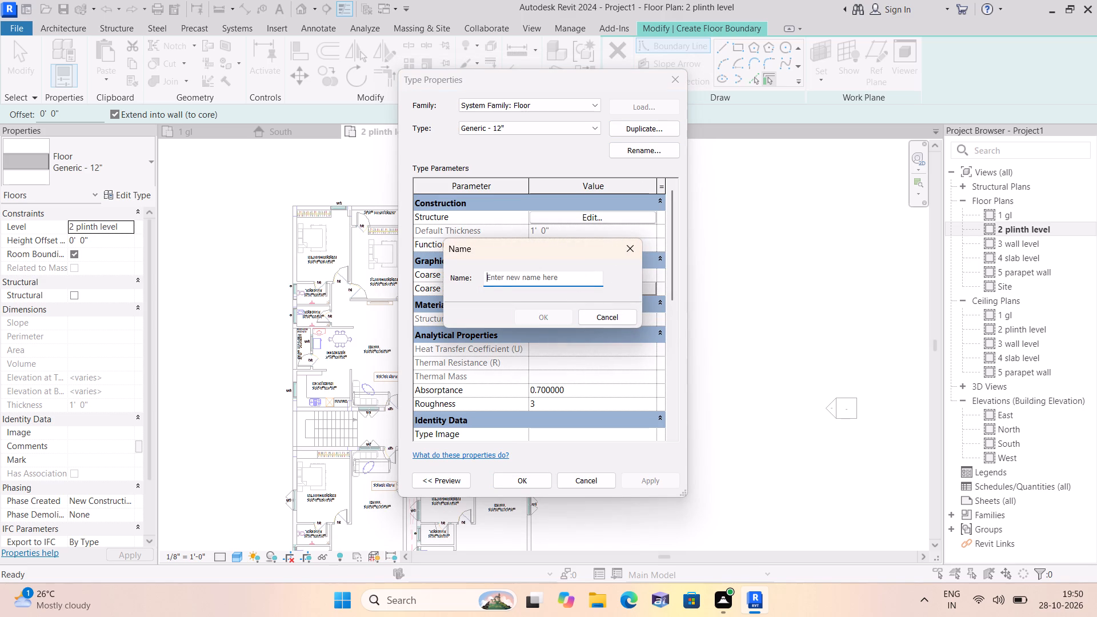
type("6\"")
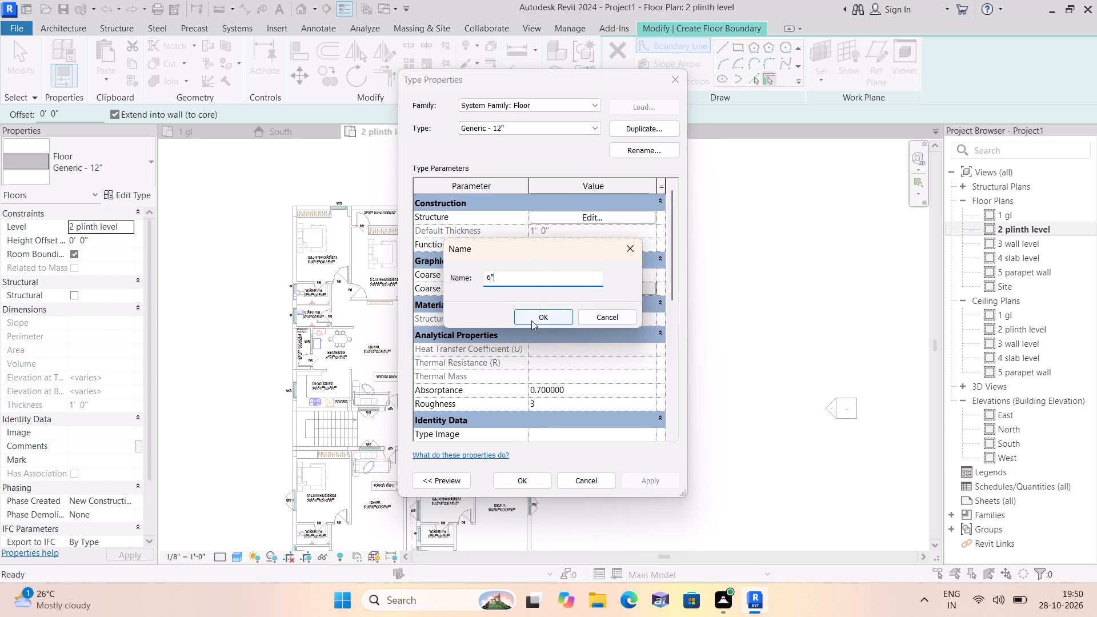
left_click(531, 320)
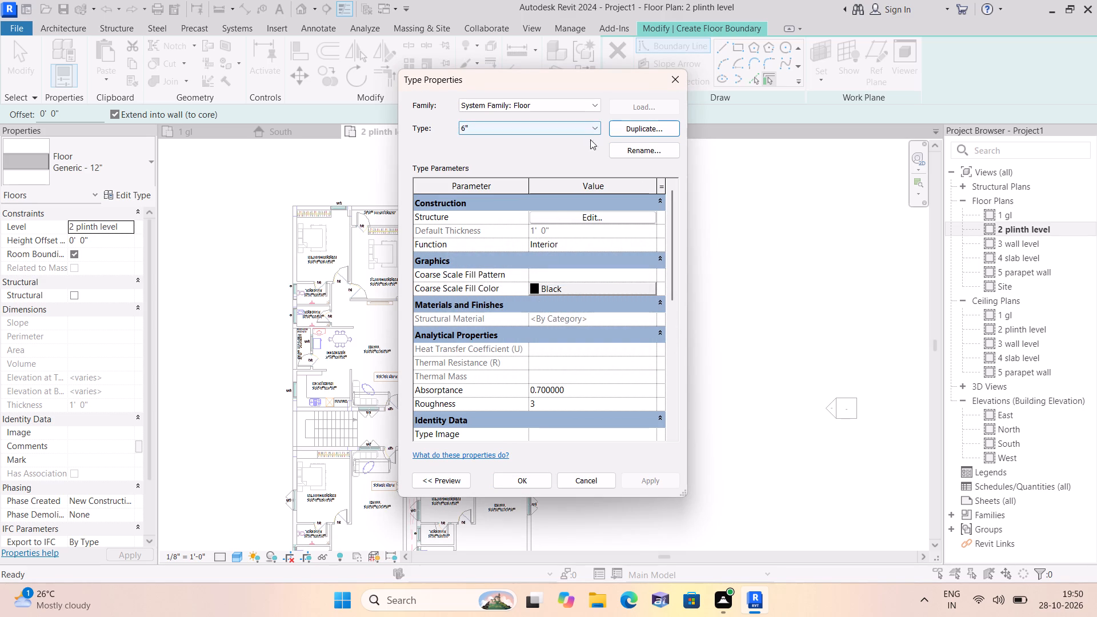
Set the structure layer thickness of the new 6" floor type to 6" and apply the type to the floor.
left_click(594, 215)
left_click(545, 227)
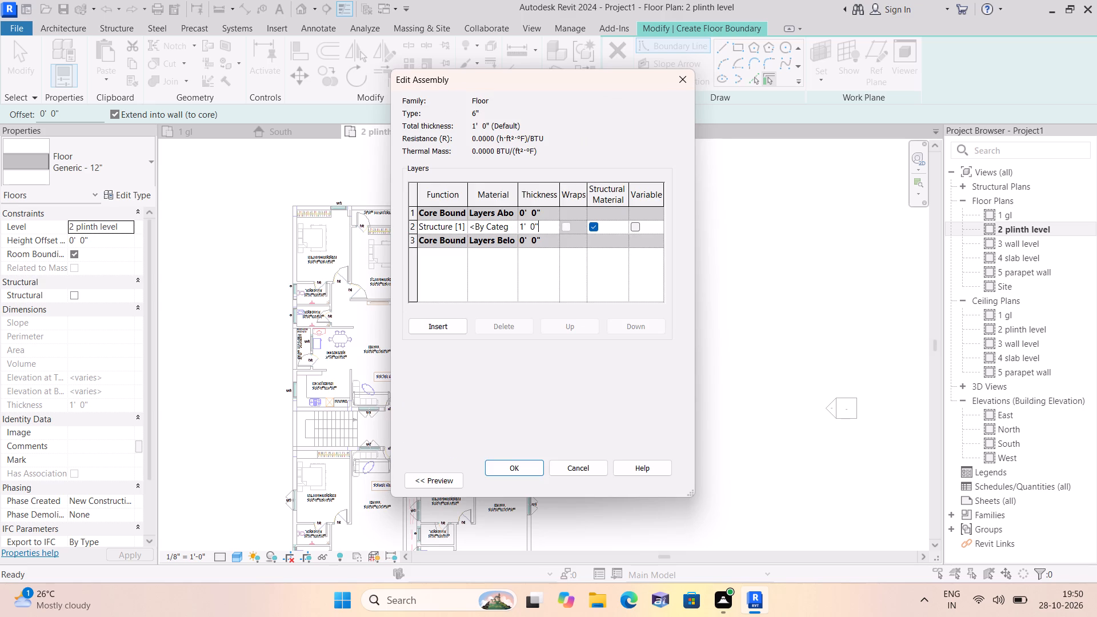
key("BackSpace")
key("BackSpace")
key("BackSpace")
key("BackSpace")
key("BackSpace")
key("BackSpace")
key("BackSpace")
key("BackSpace")
key("BackSpace")
key("BackSpace")
key("BackSpace")
key("BackSpace")
key("BackSpace")
key("BackSpace")
type("6\"")
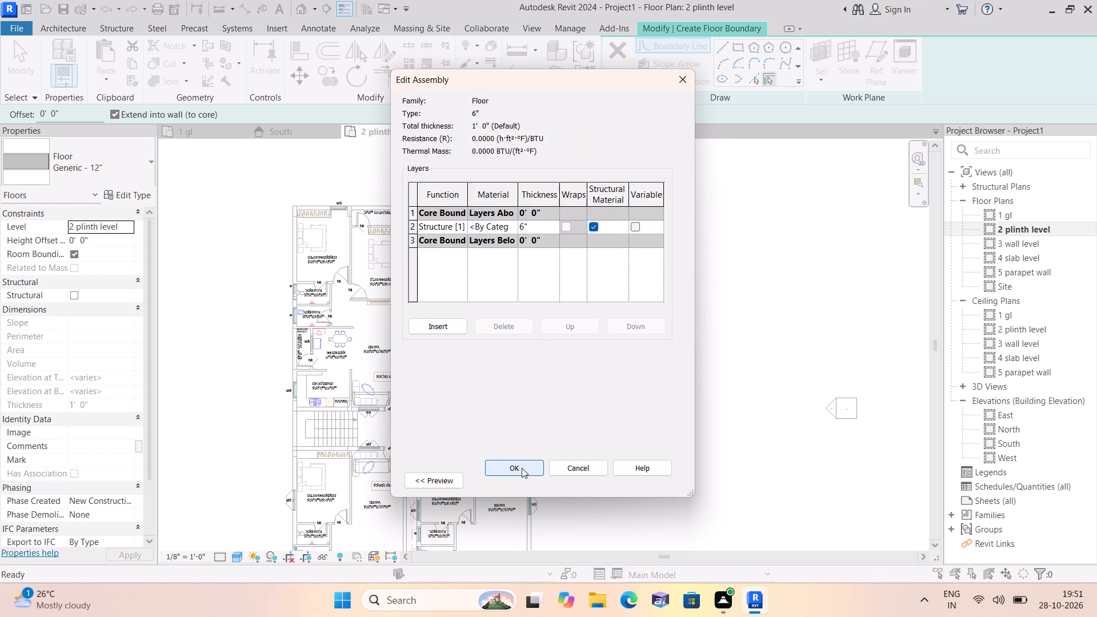
left_click(522, 468)
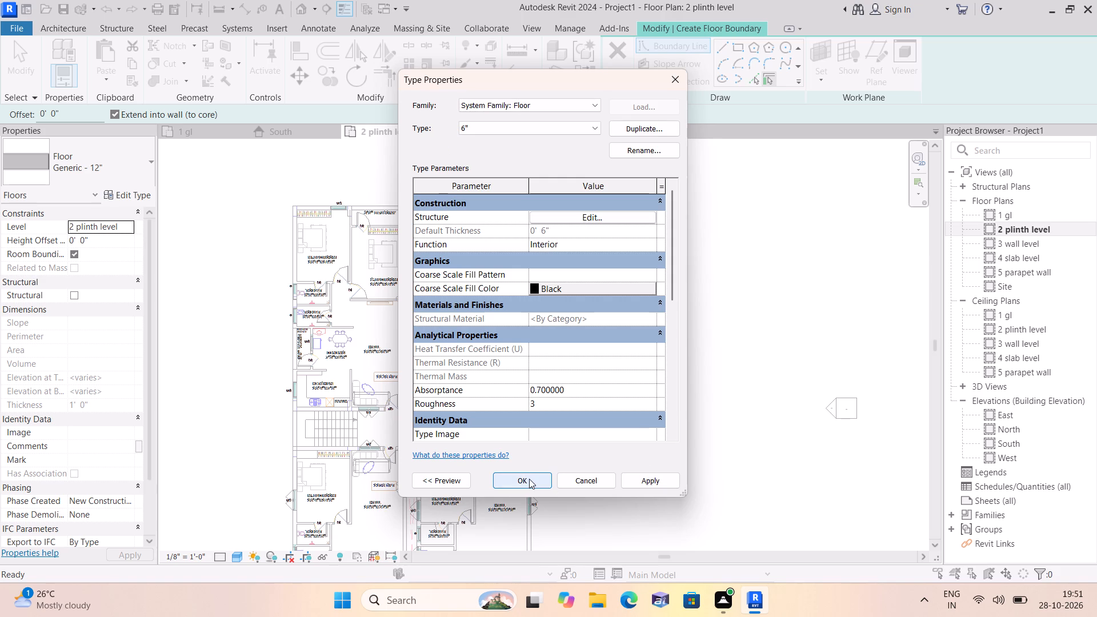
left_click(628, 486)
left_click(523, 480)
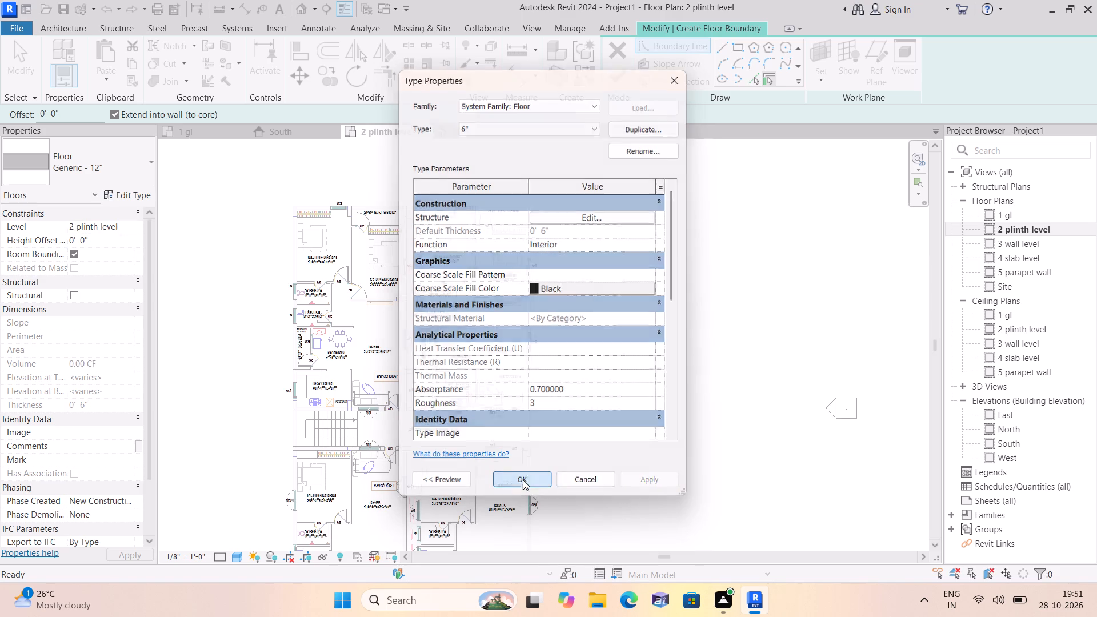
Sketch a rectangular floor boundary about 88' long between the building's opposite outer wall corners and finish the floor.
scroll(611, 249, "down", 1)
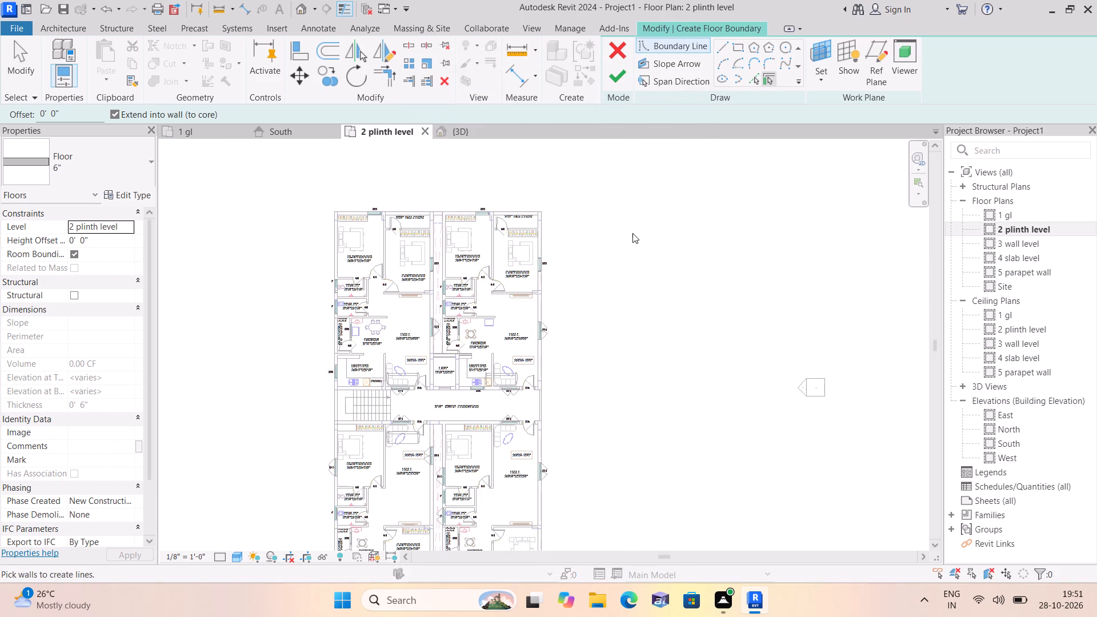
scroll(629, 230, "down", 1)
middle_click_drag(627, 230, 546, 195)
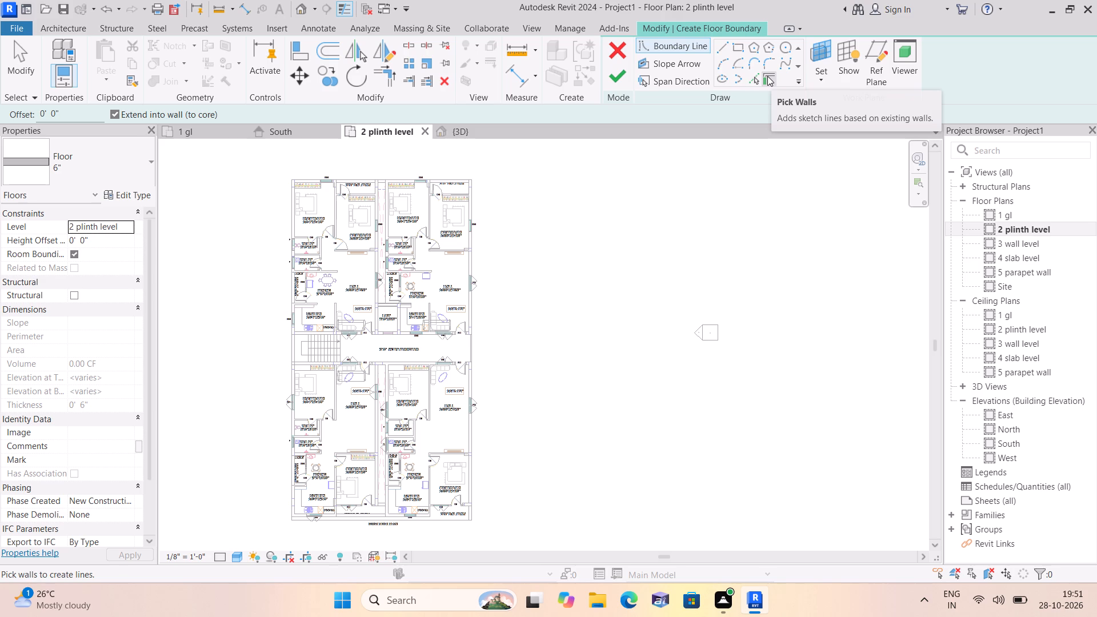
left_click(739, 47)
scroll(287, 179, "up", 3)
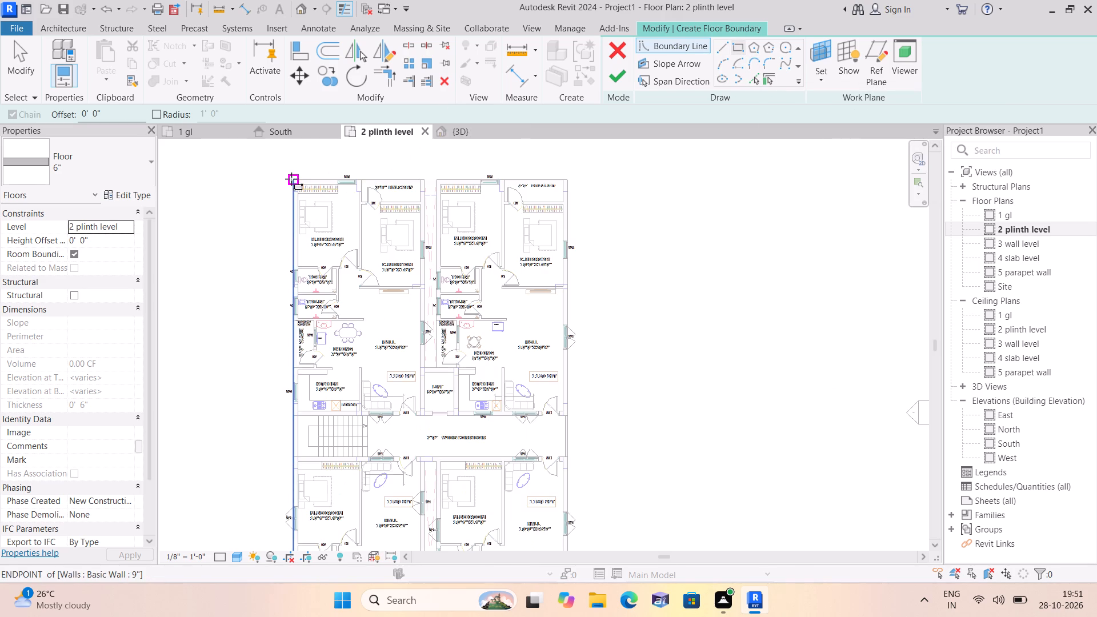
left_click(292, 178)
scroll(626, 335, "down", 1)
middle_click_drag(626, 335, 591, 185)
scroll(591, 185, "down", 1)
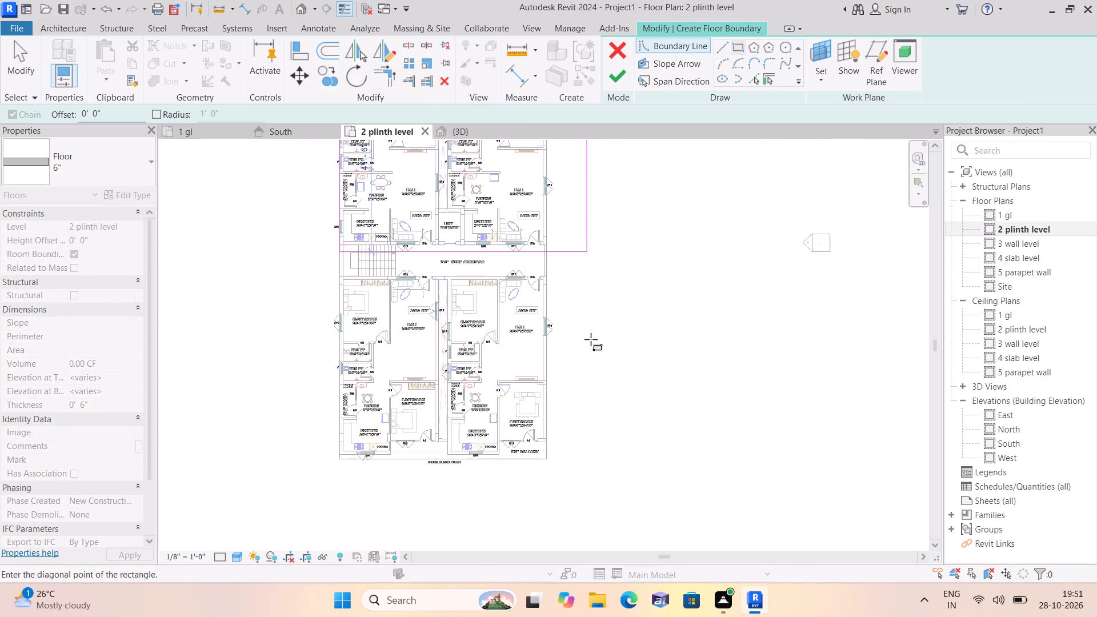
scroll(533, 455, "up", 1)
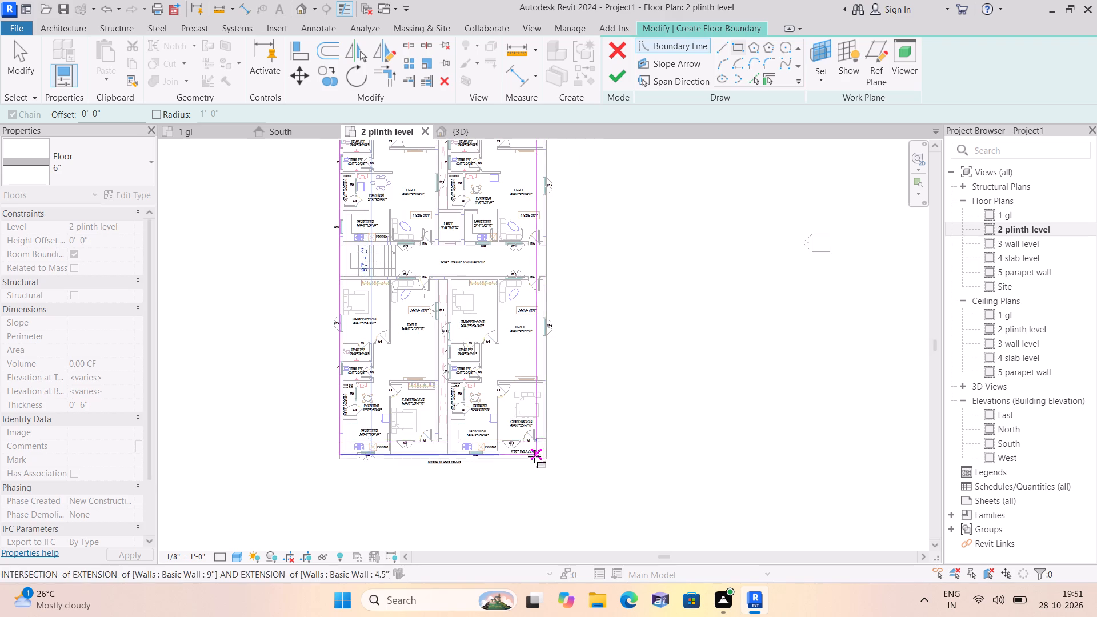
scroll(534, 456, "up", 2)
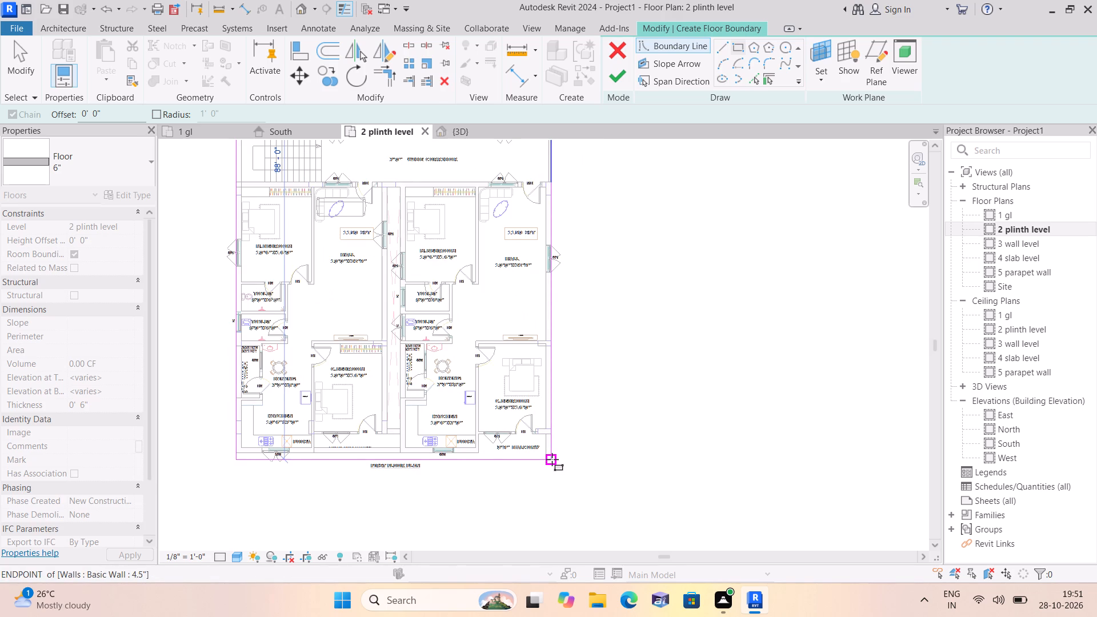
left_click(552, 459)
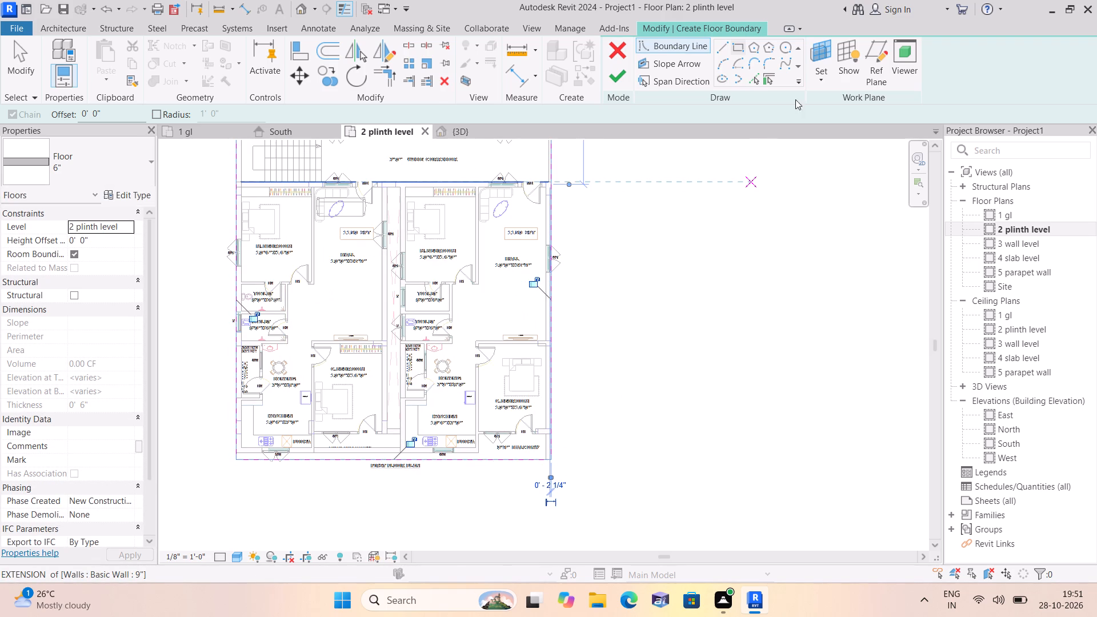
left_click(619, 75)
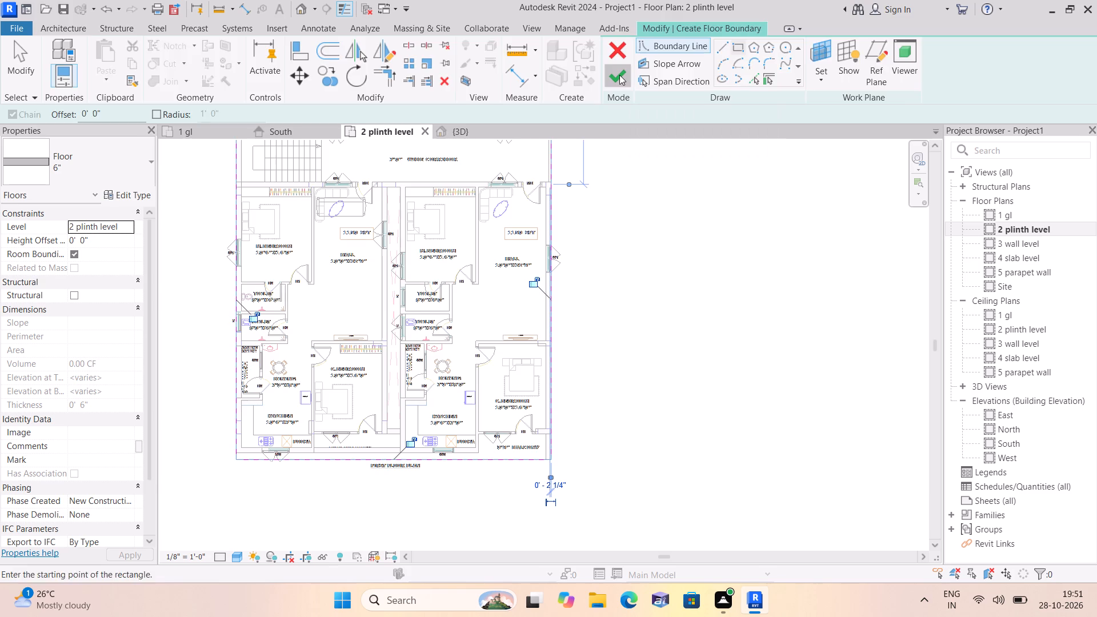
scroll(571, 198, "down", 1)
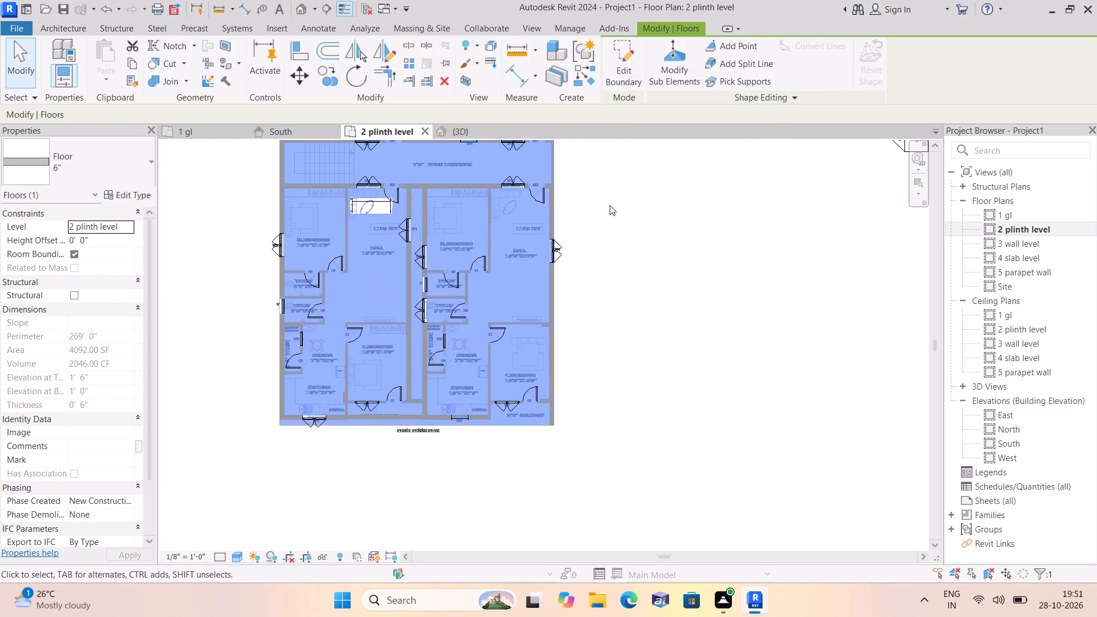
key("Escape")
key("Escape")
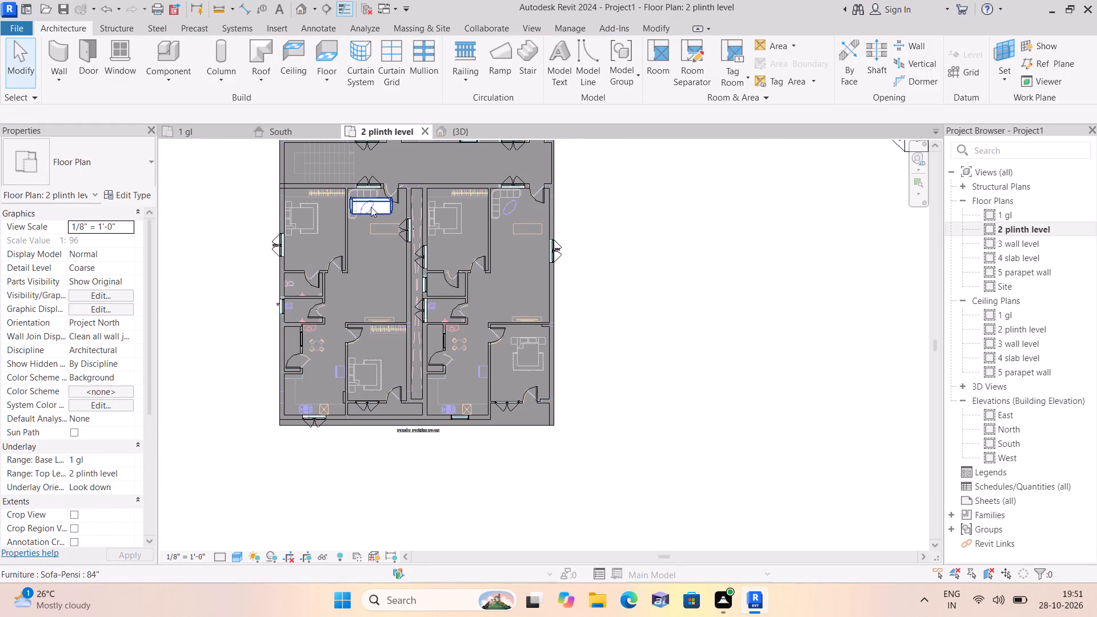
Delete the Sofa-Pensi 84" from the lower-left flat's HALL in the plinth level plan.
left_click(375, 210)
key("Delete")
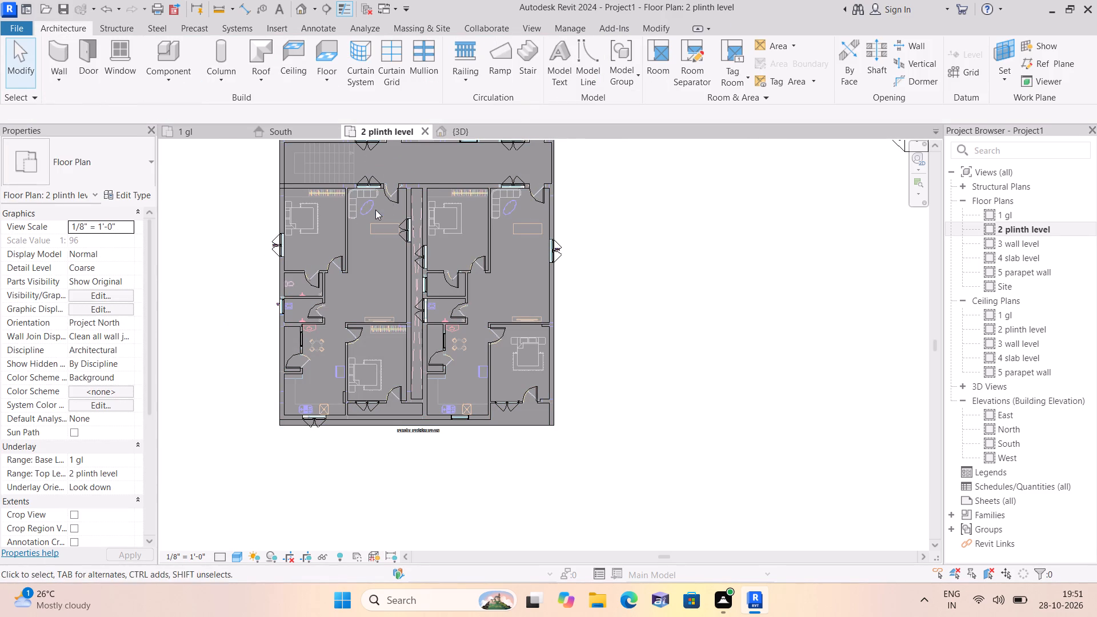
Examine the new floor slab, walls and remaining sofas from above, below and the back in the 3D view.
left_click(469, 133)
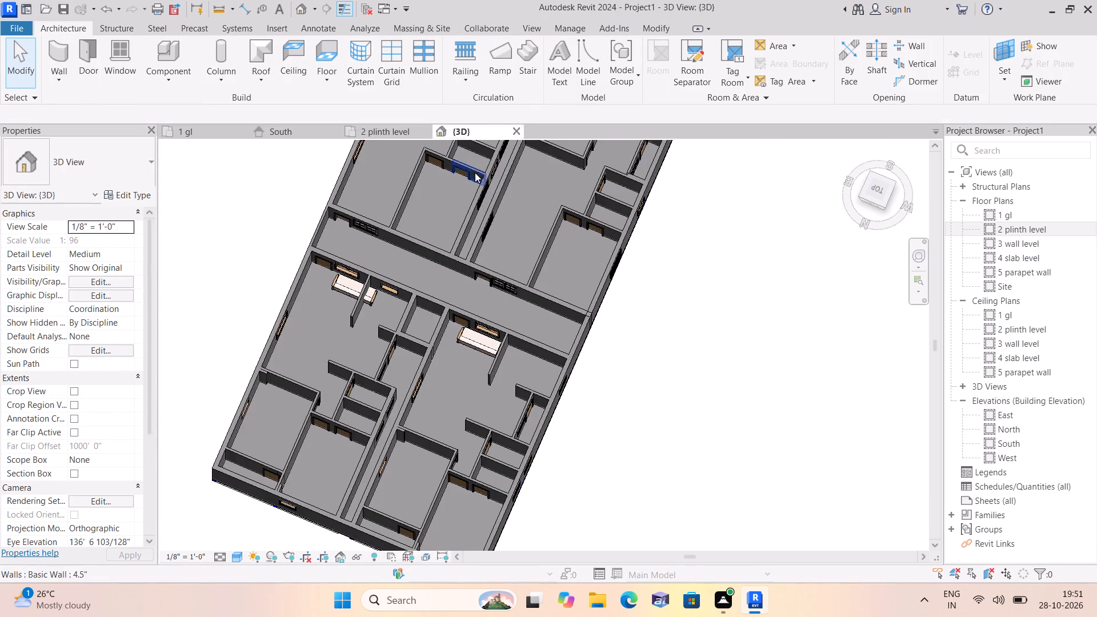
scroll(487, 205, "down", 1)
scroll(543, 303, "up", 6)
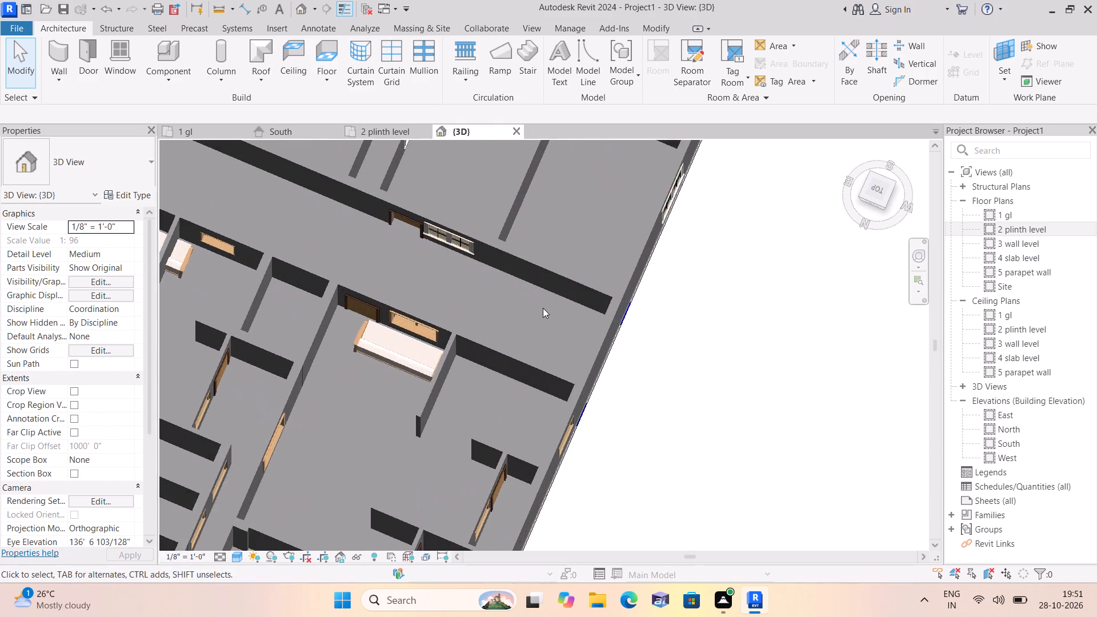
scroll(610, 365, "down", 1)
scroll(601, 390, "down", 1, "shift")
middle_click_drag(600, 390, 595, 349, "shift")
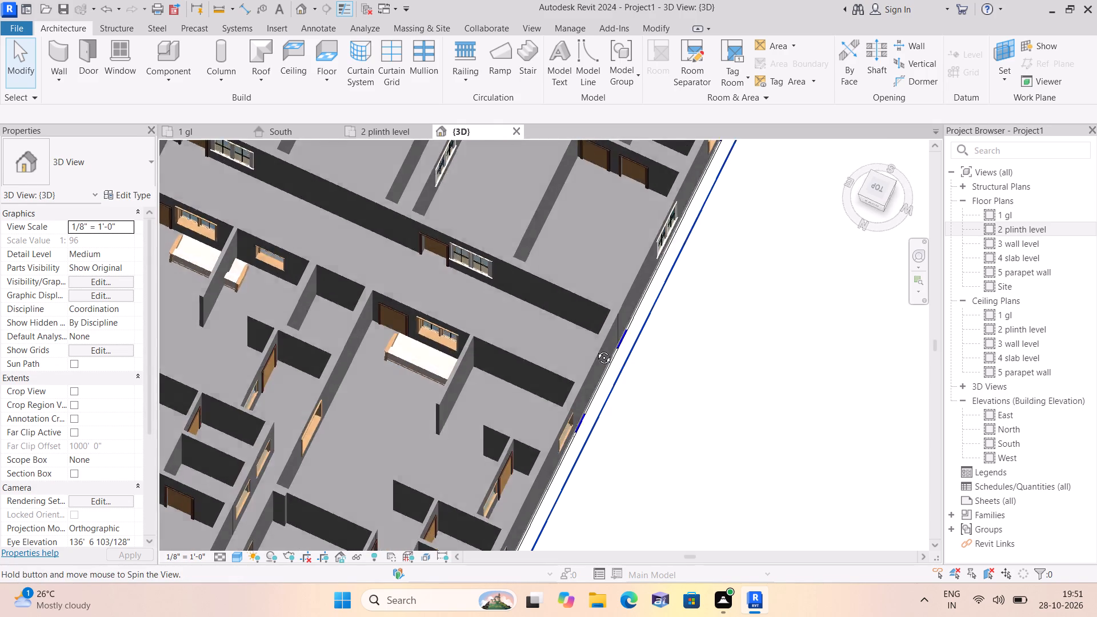
middle_click_drag(595, 349, 714, 210, "shift")
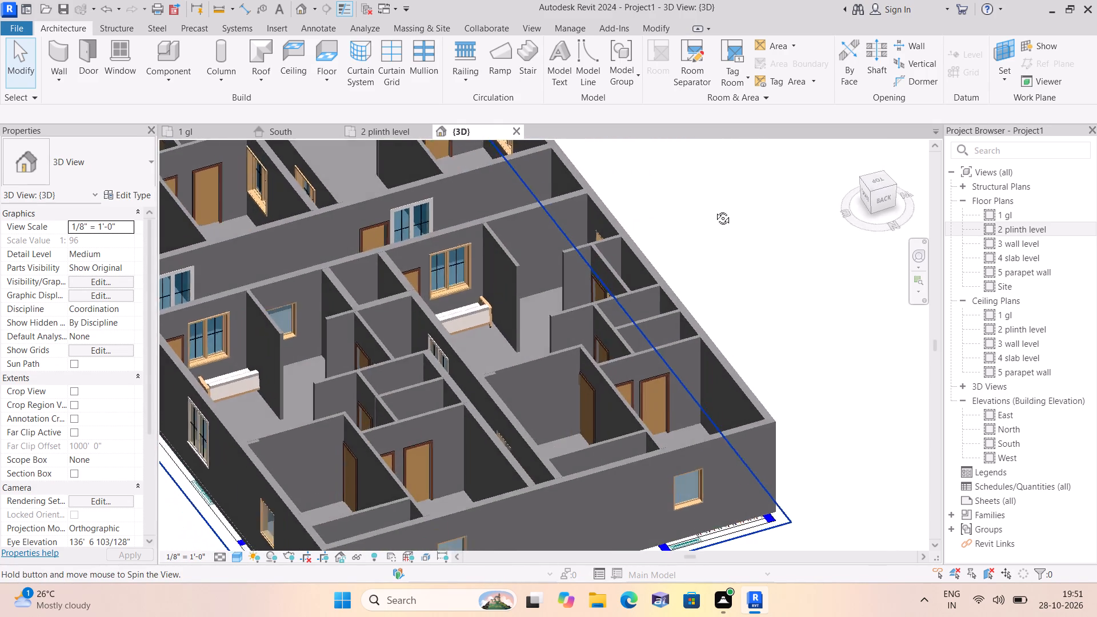
middle_click_drag(714, 210, 714, 312, "shift")
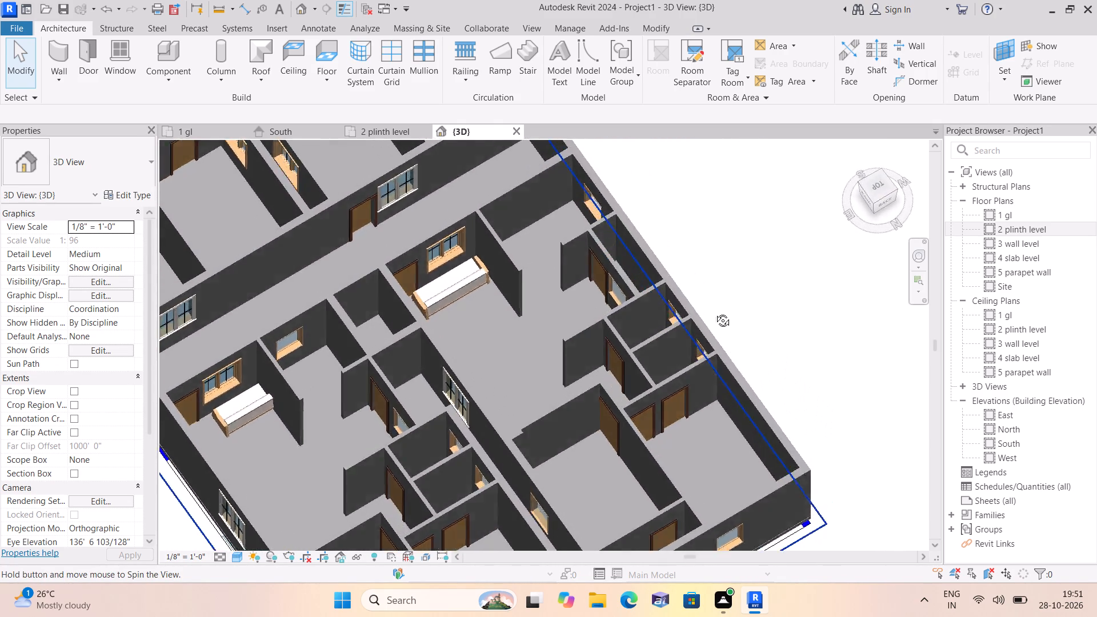
middle_click_drag(714, 312, 659, 211, "shift")
middle_click_drag(595, 403, 603, 169, "shift")
scroll(553, 230, "down", 1, "shift")
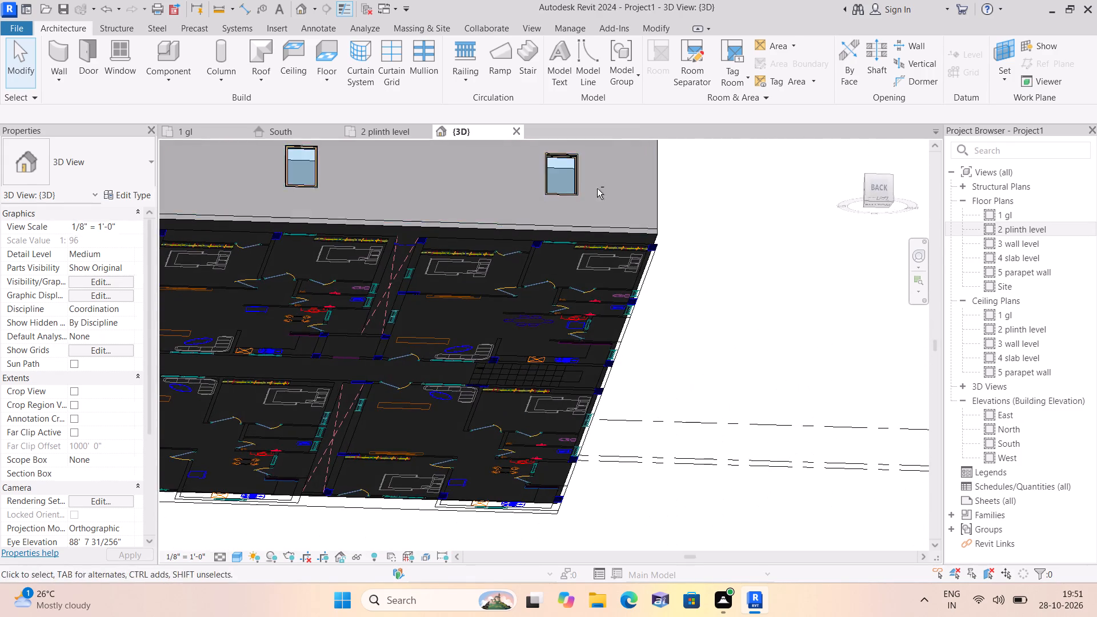
middle_click_drag(467, 333, 523, 508, "shift")
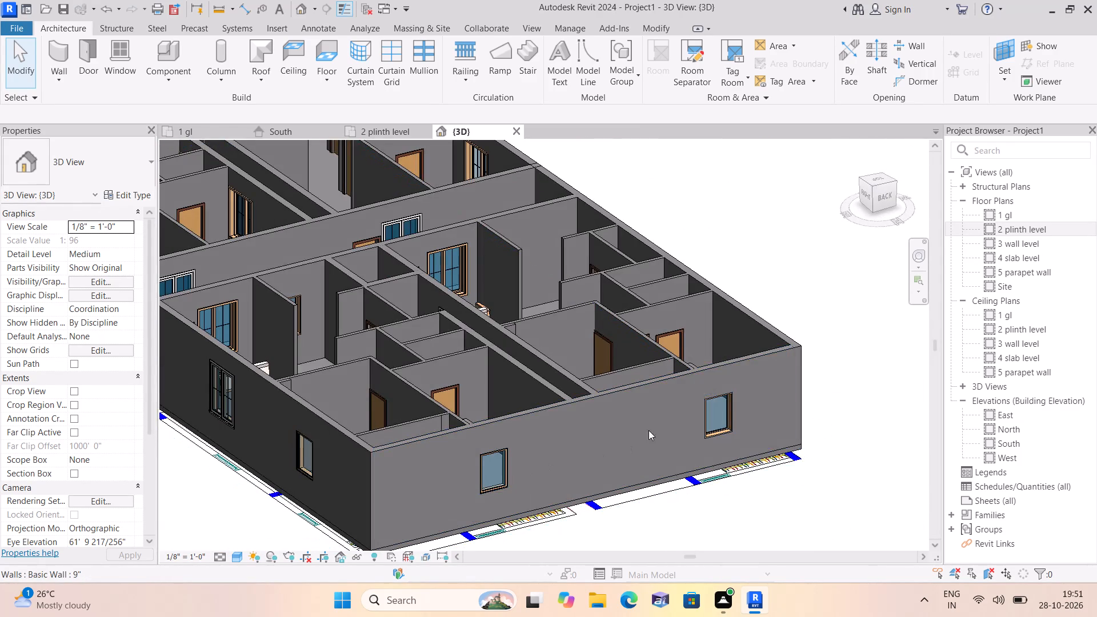
middle_click_drag(643, 423, 581, 508, "shift")
scroll(470, 358, "down", 2)
middle_click_drag(462, 354, 501, 387)
scroll(390, 383, "up", 1)
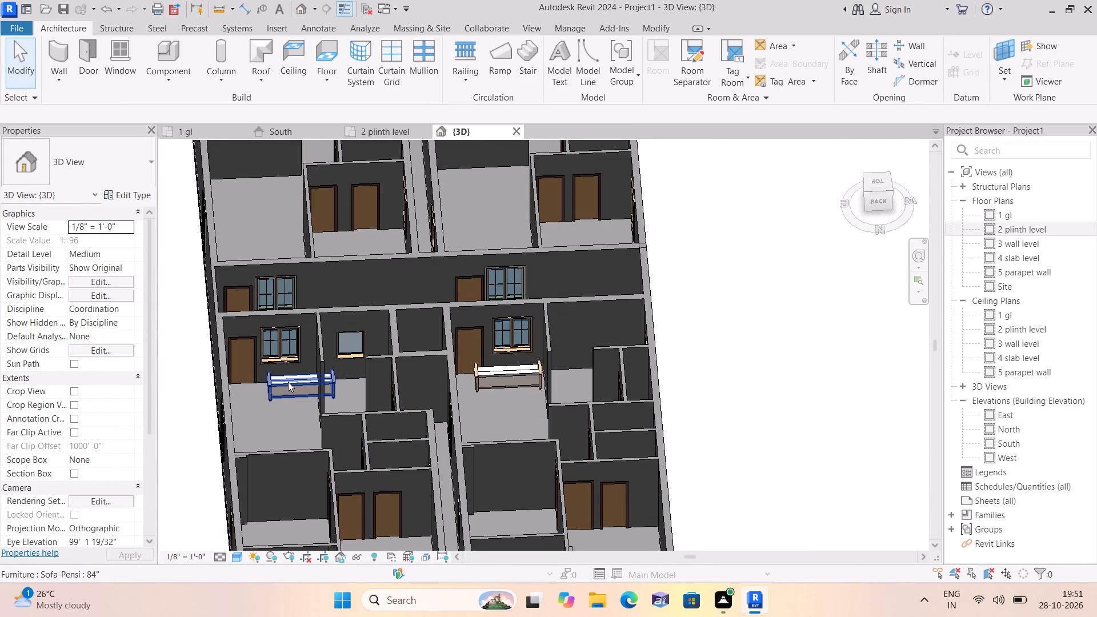
Delete the Sofa-Pensi 84" from the HALL of the upper-right plan flat, on the side away from the staircase.
key("Escape")
left_click(289, 382)
key("Delete")
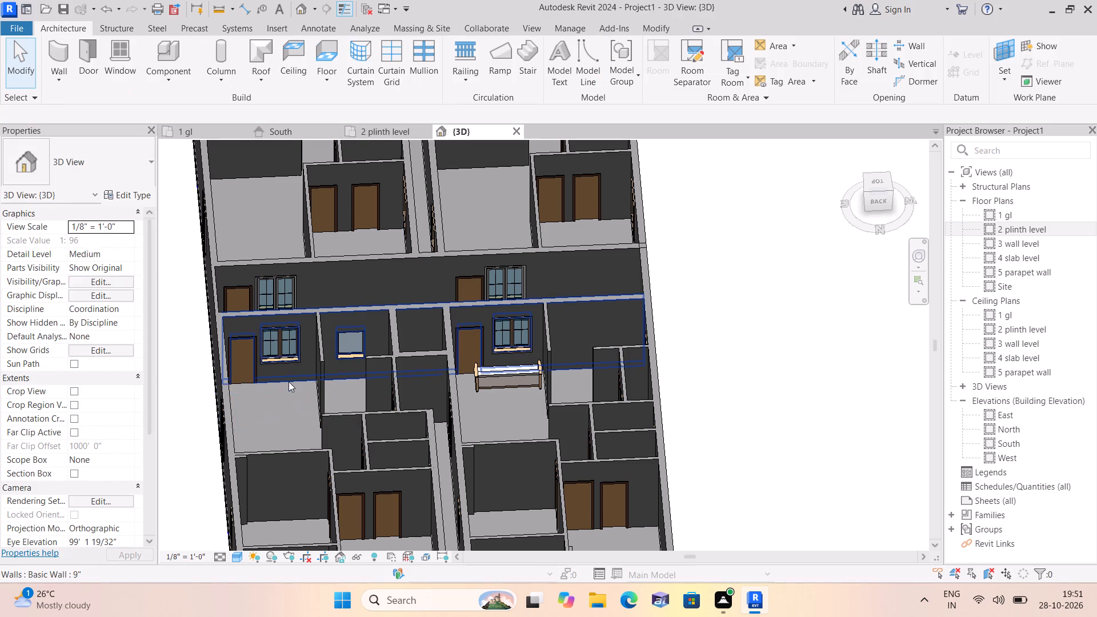
Delete the remaining Sofa-Pensi 84" beside the hall window next to the central corridor in the 3D view.
scroll(488, 374, "up", 5)
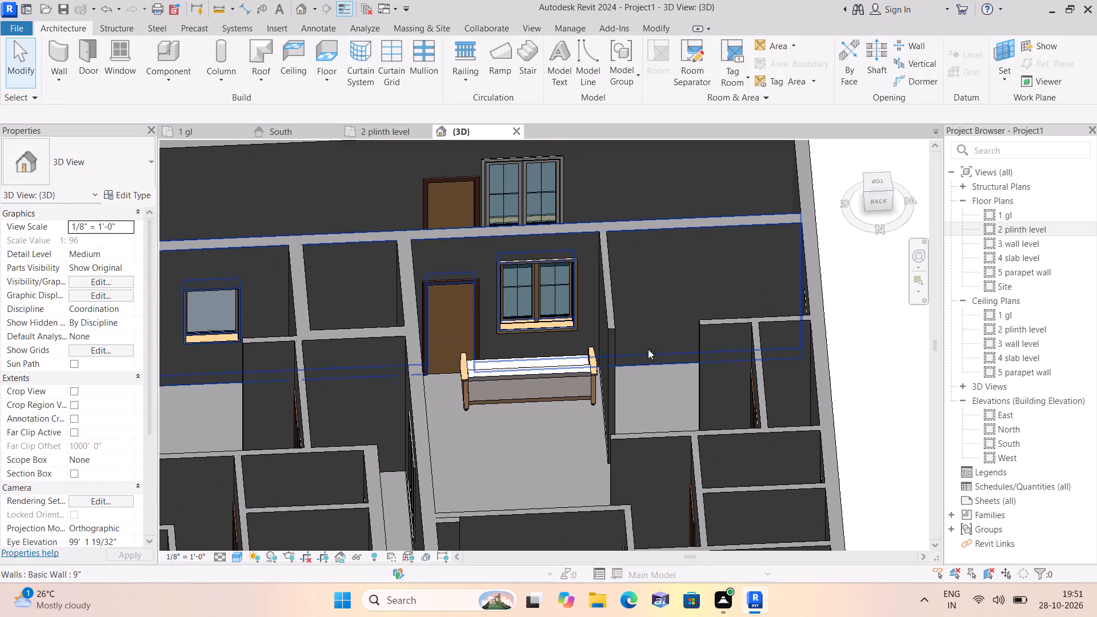
scroll(524, 384, "up", 1)
middle_click_drag(616, 357, 587, 399, "shift")
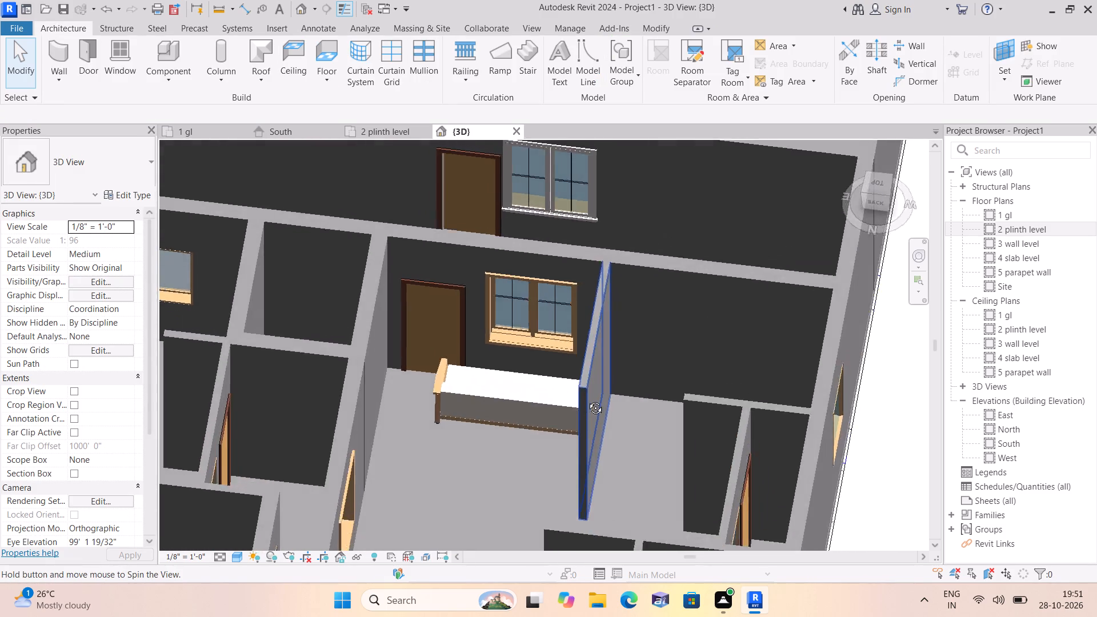
middle_click_drag(587, 399, 418, 470, "shift")
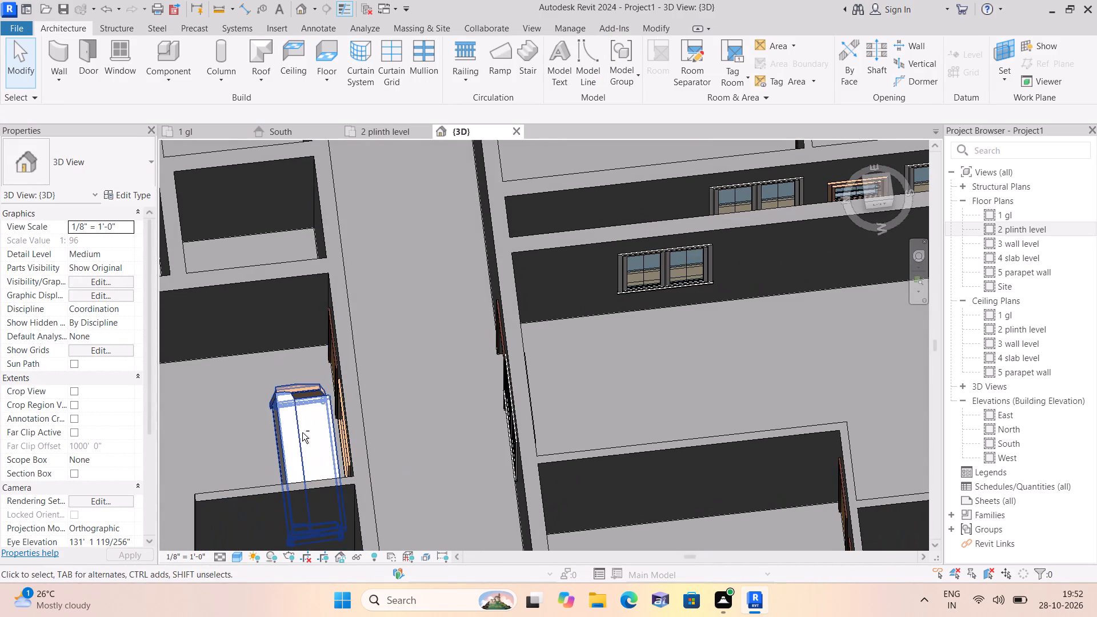
middle_click_drag(302, 438, 189, 387, "shift")
scroll(301, 438, "down", 1, "shift")
scroll(205, 315, "up", 1)
middle_click_drag(206, 318, 332, 399, "shift")
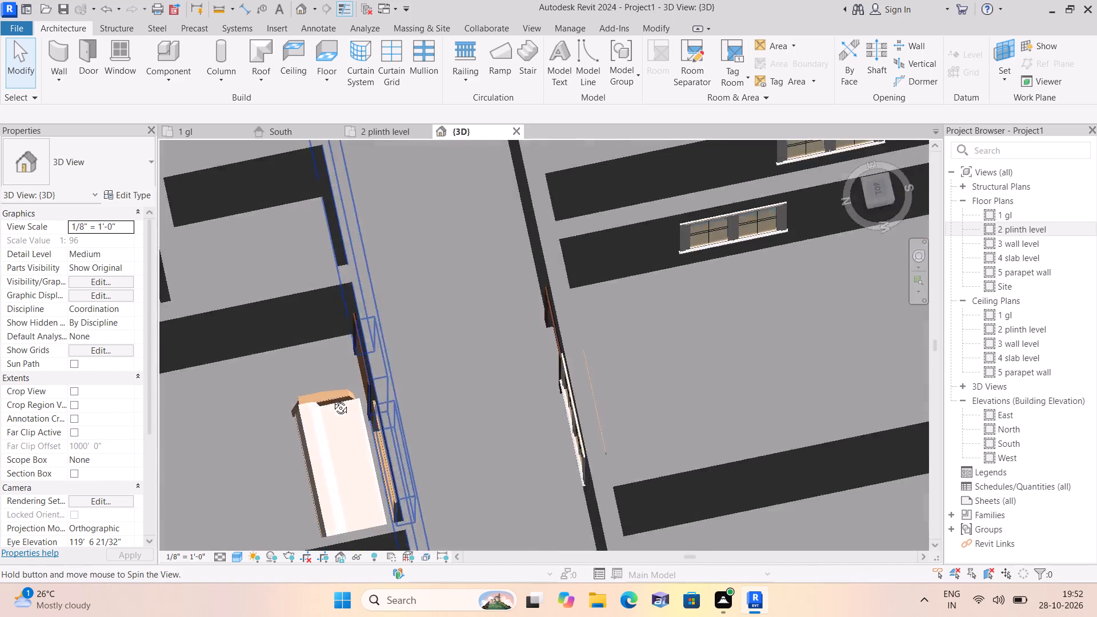
middle_click_drag(332, 399, 366, 398, "shift")
scroll(385, 454, "up", 1)
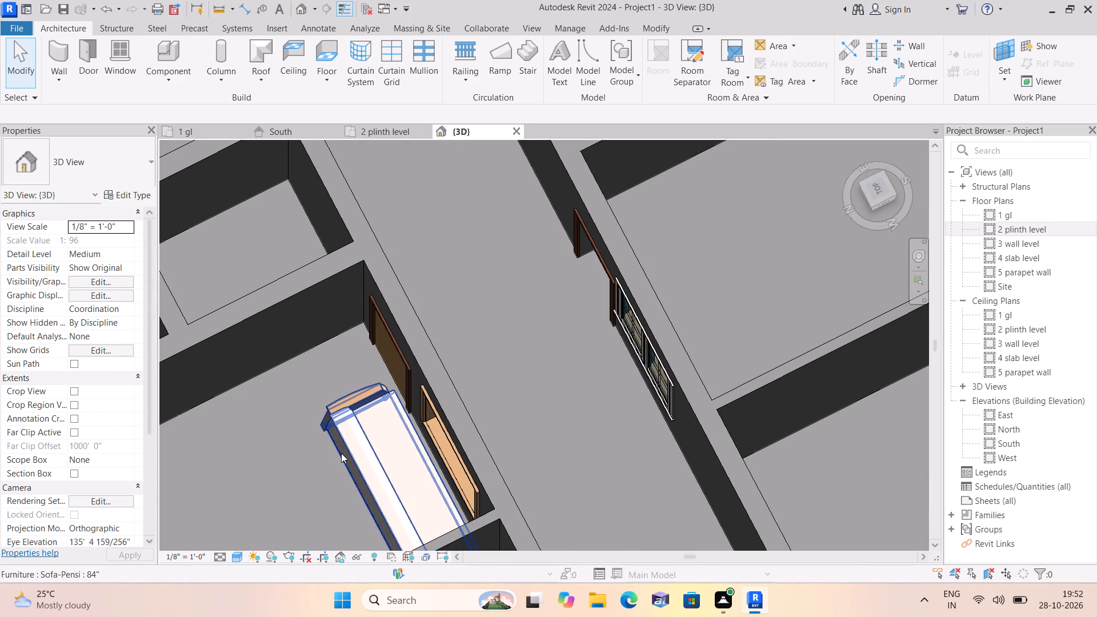
key("Escape")
left_click(342, 446)
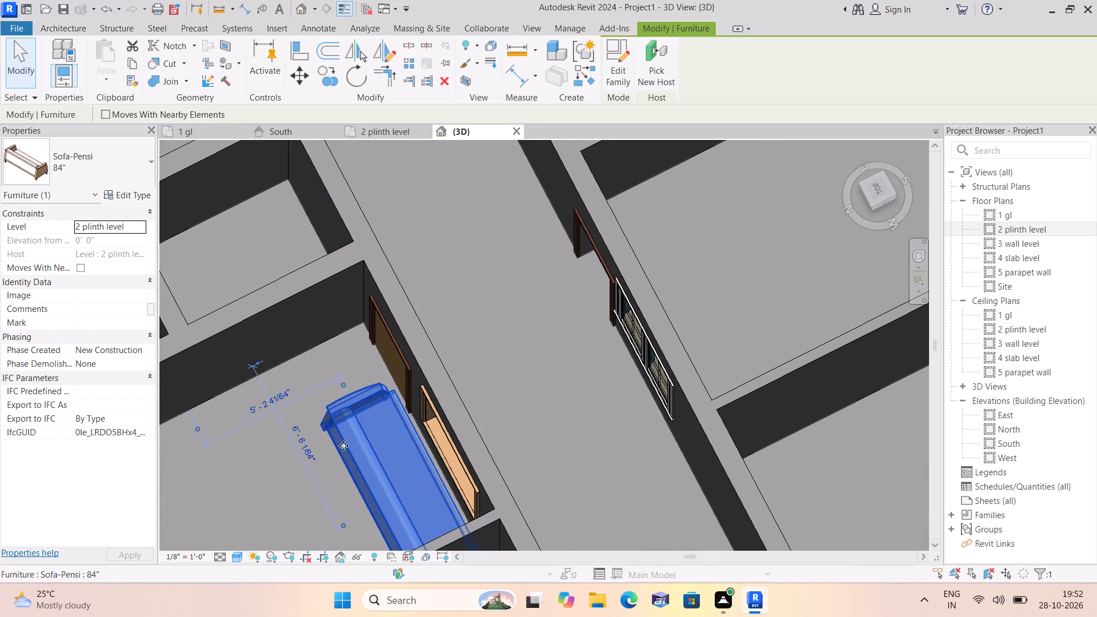
key("Delete")
Examine the halls, rooms, walls and corridor of all four flats from above and several oblique angles in the 3D view.
scroll(364, 383, "down", 4)
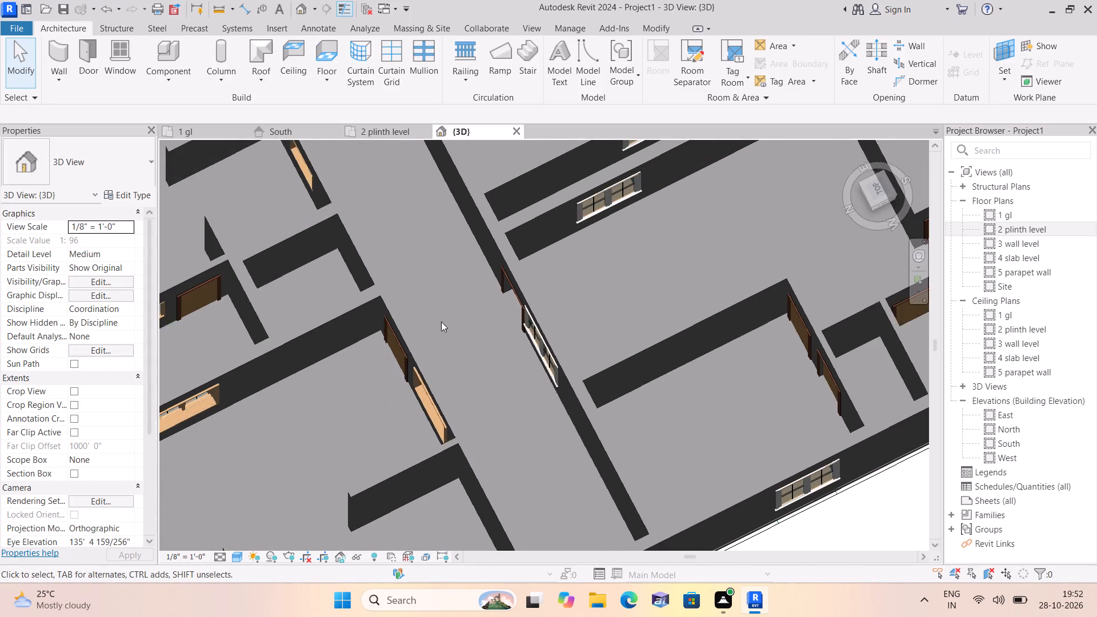
scroll(443, 324, "down", 3)
middle_click_drag(438, 303, 414, 387)
scroll(413, 392, "down", 2)
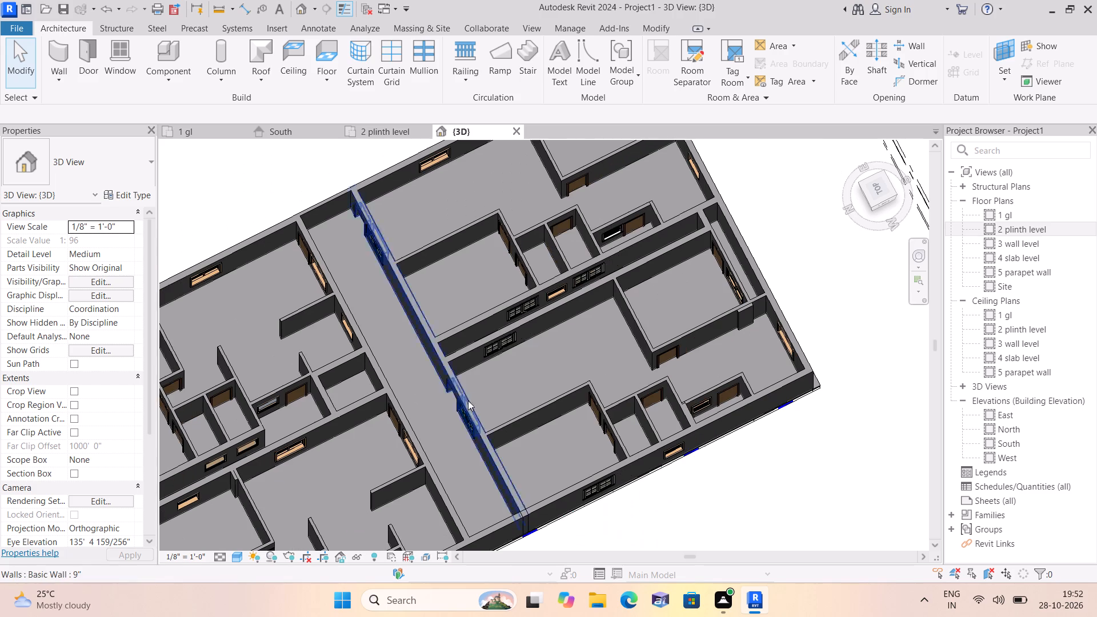
scroll(523, 246, "up", 3)
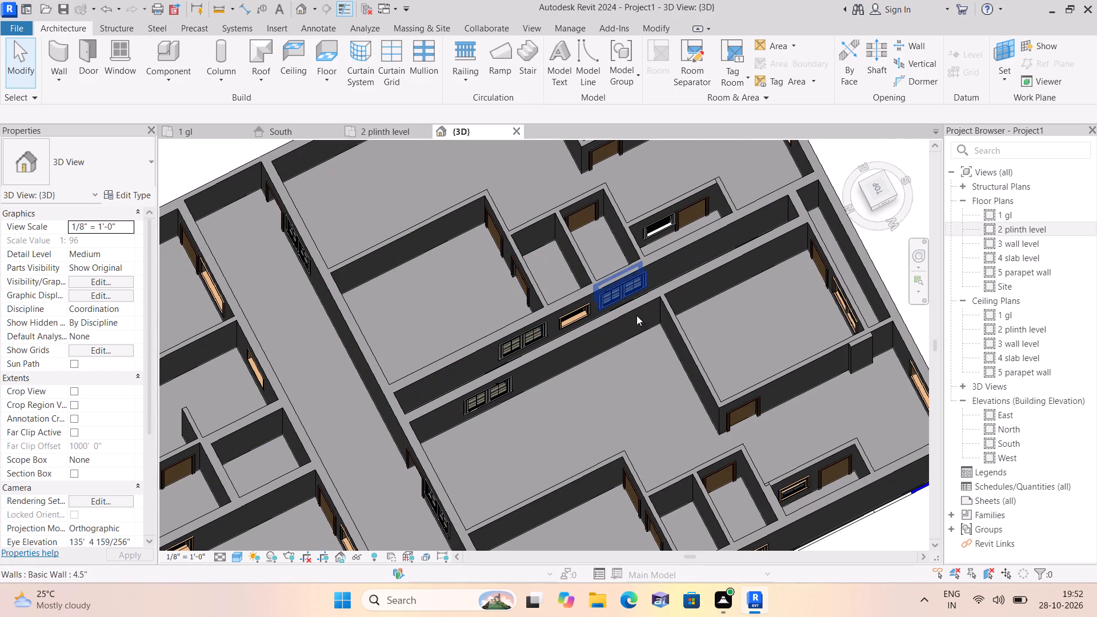
scroll(600, 357, "up", 2)
middle_click_drag(602, 362, 588, 311)
scroll(594, 335, "down", 1)
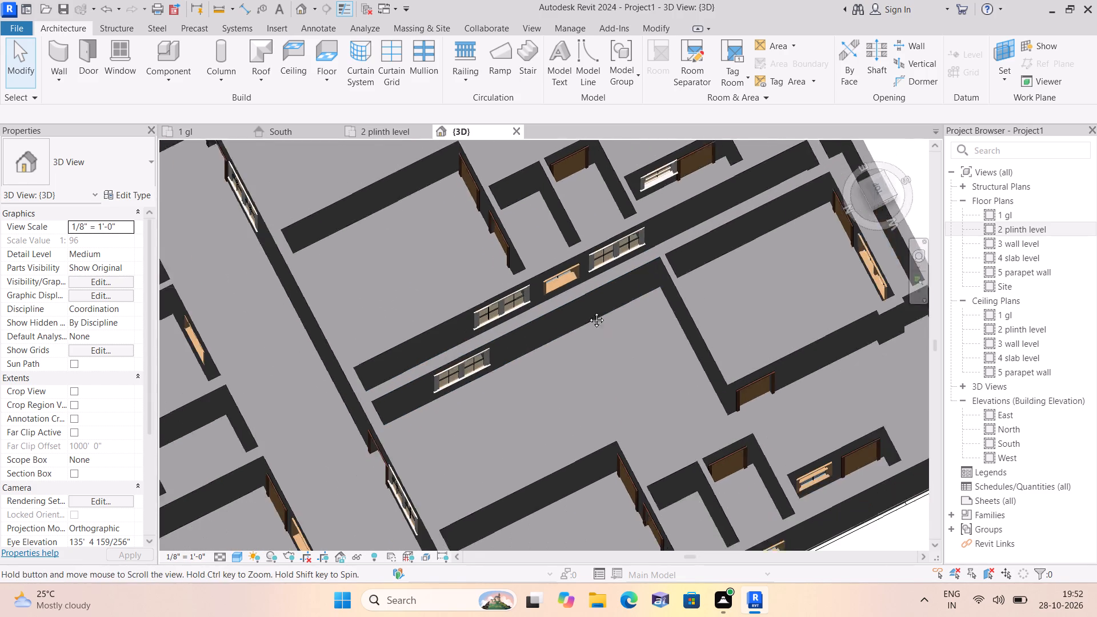
middle_click_drag(588, 311, 583, 290)
scroll(588, 311, "down", 5)
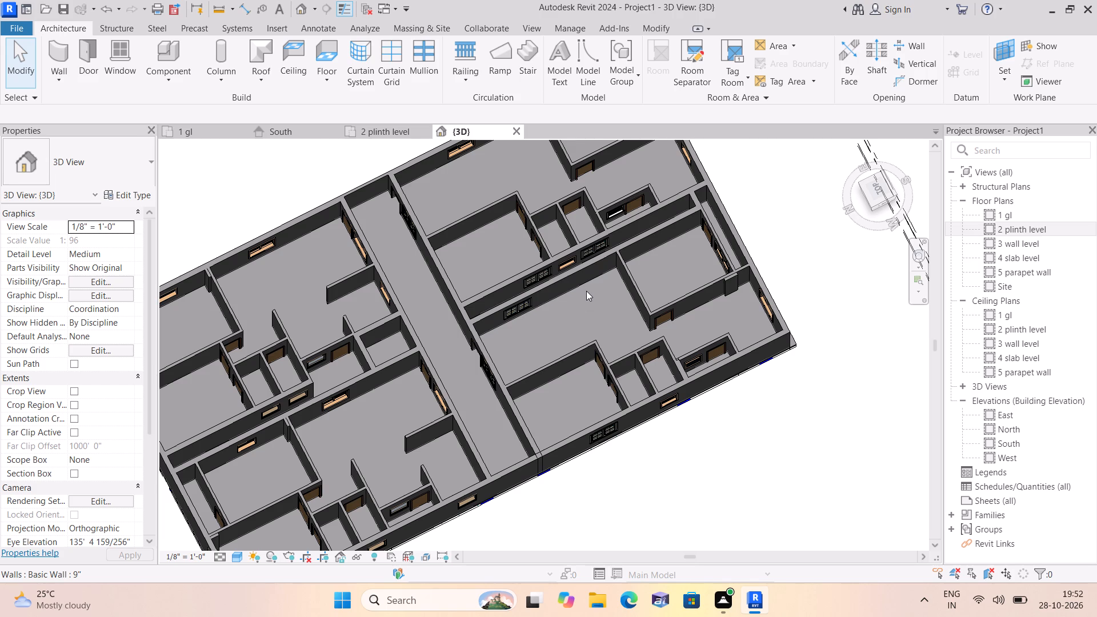
scroll(586, 291, "down", 2)
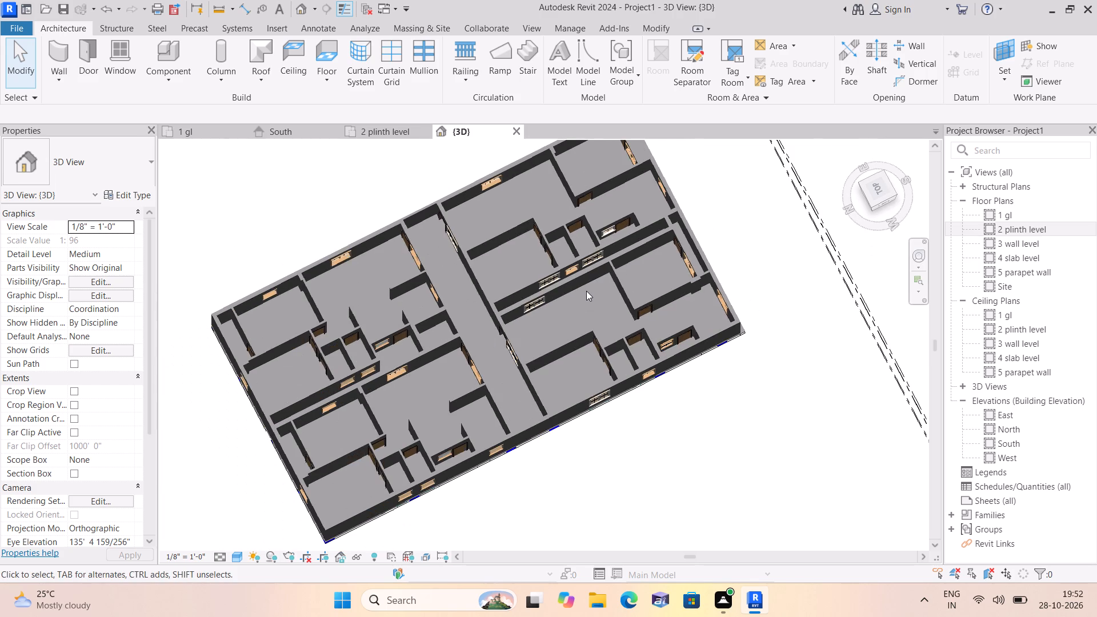
middle_click_drag(579, 390, 577, 373, "shift")
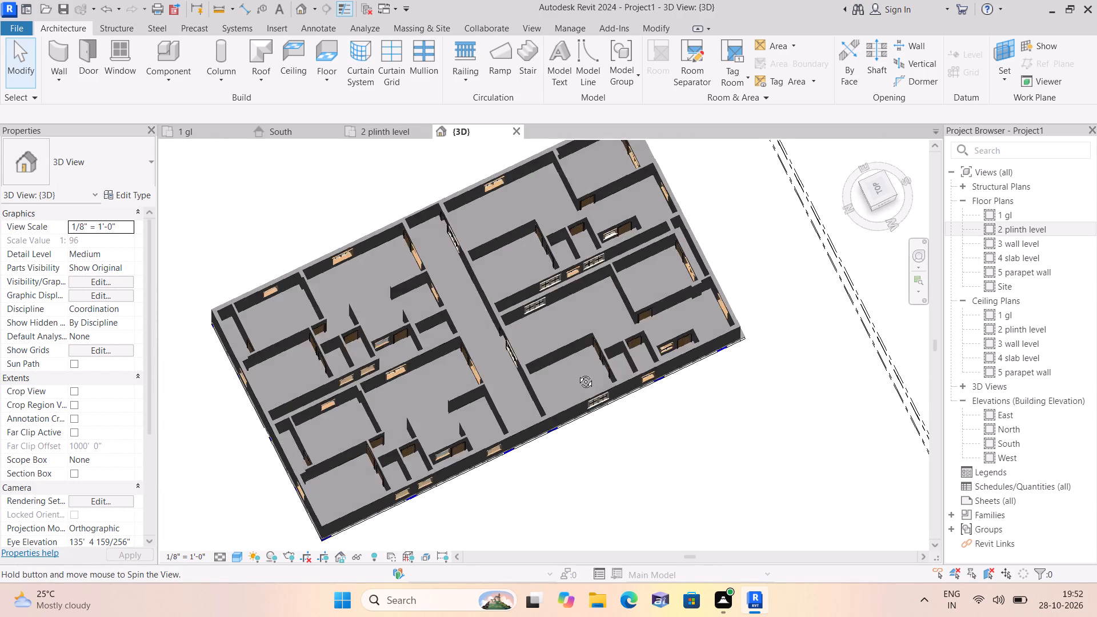
middle_click_drag(577, 373, 620, 262, "shift")
scroll(554, 273, "down", 1, "shift")
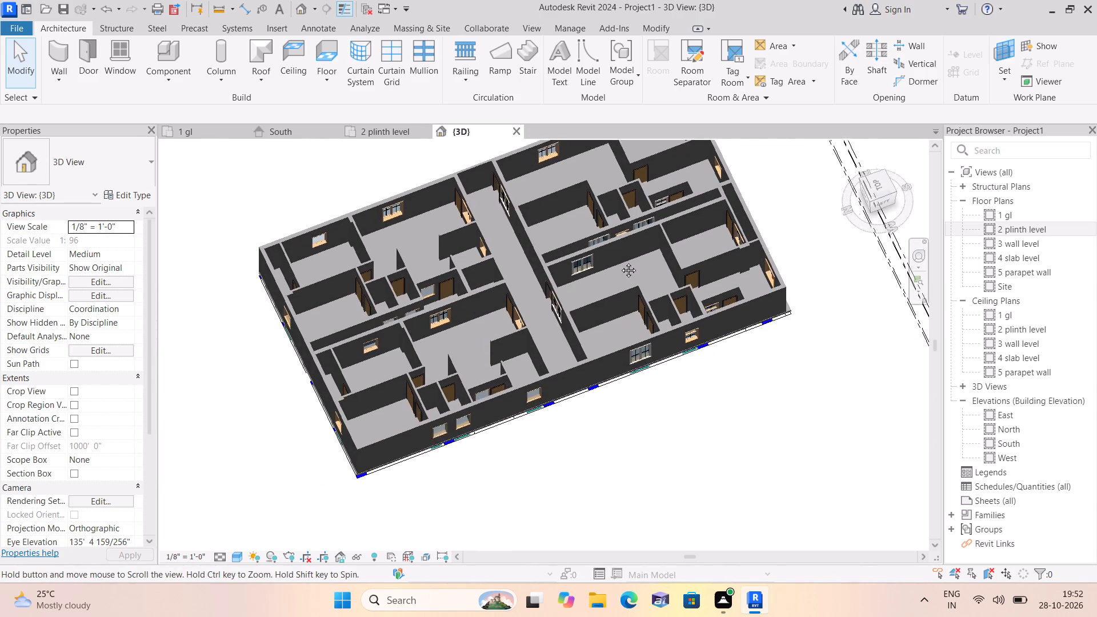
middle_click_drag(620, 262, 623, 254, "shift")
middle_click_drag(468, 303, 575, 389, "shift")
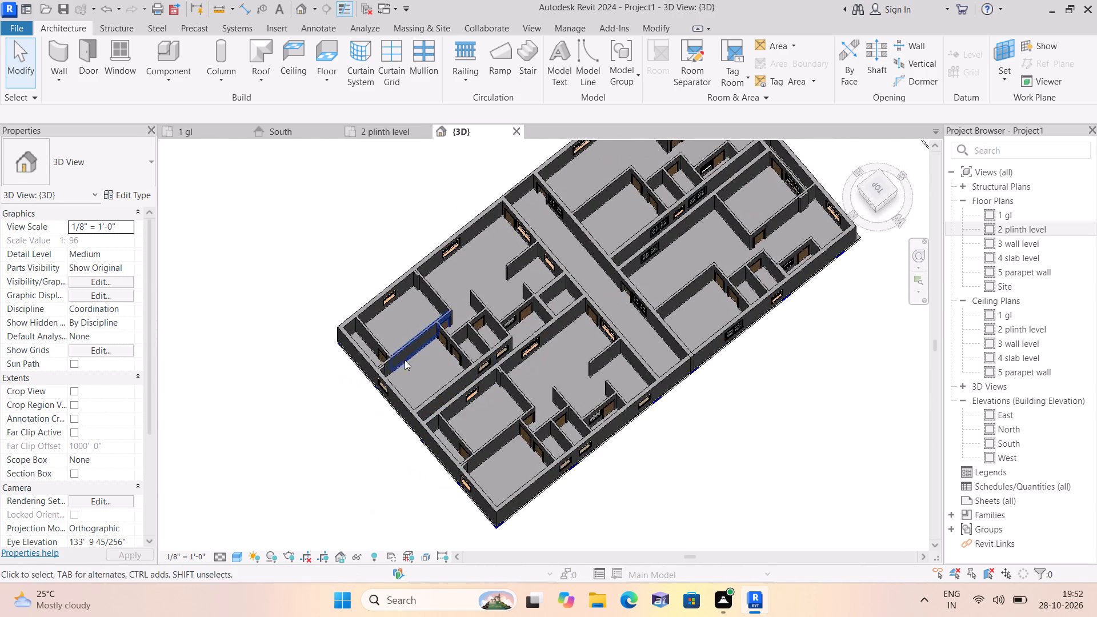
scroll(401, 358, "up", 4)
scroll(497, 303, "up", 1)
middle_click_drag(428, 316, 399, 323, "shift")
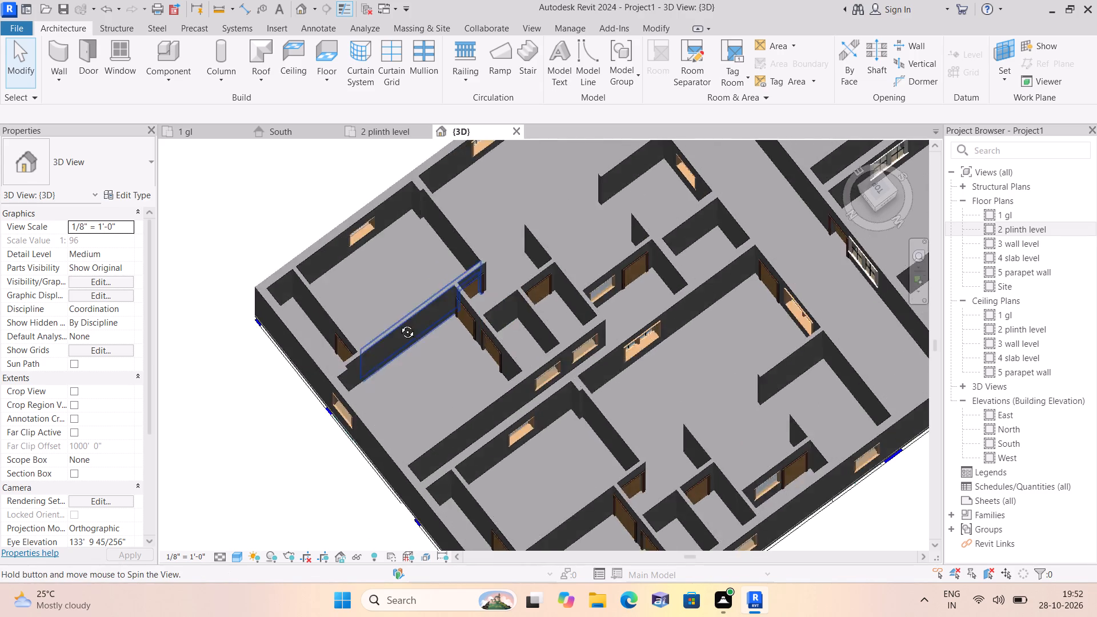
middle_click_drag(399, 323, 446, 430, "shift")
middle_click_drag(656, 243, 517, 298, "shift")
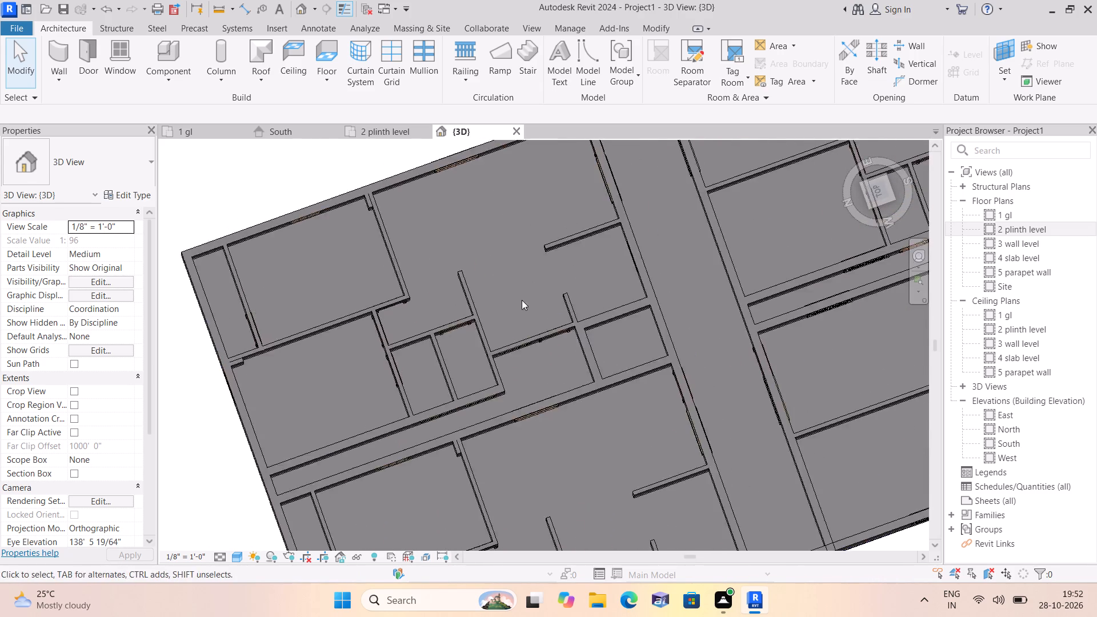
scroll(522, 300, "down", 1)
middle_click_drag(671, 382, 674, 270)
middle_click_drag(711, 395, 722, 261, "shift")
scroll(718, 327, "down", 1, "shift")
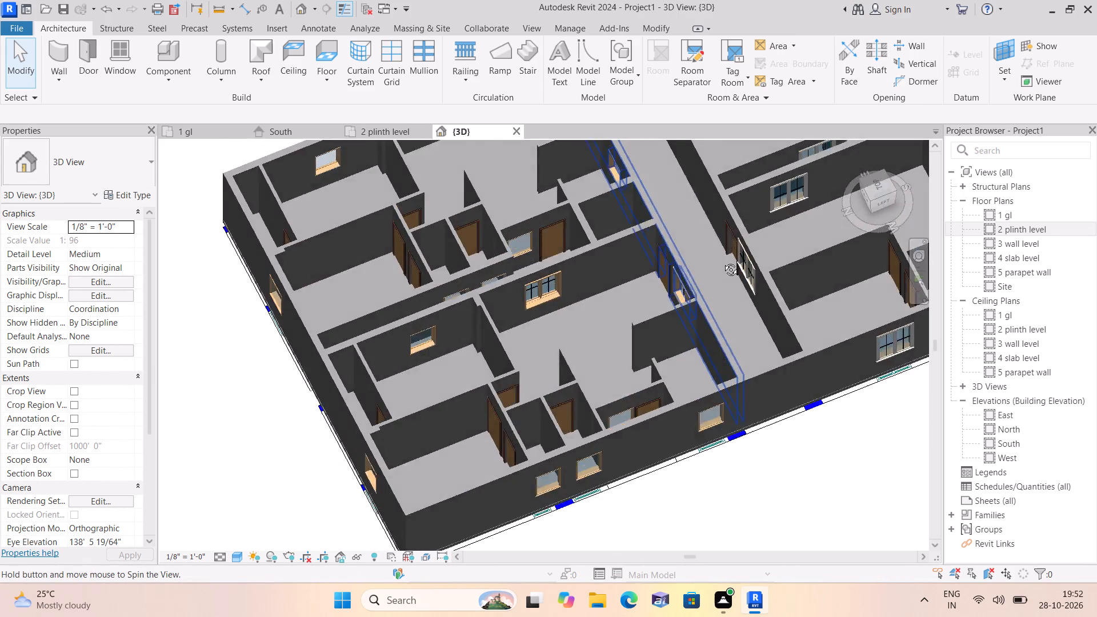
middle_click_drag(722, 261, 736, 212, "shift")
middle_click_drag(753, 255, 590, 326)
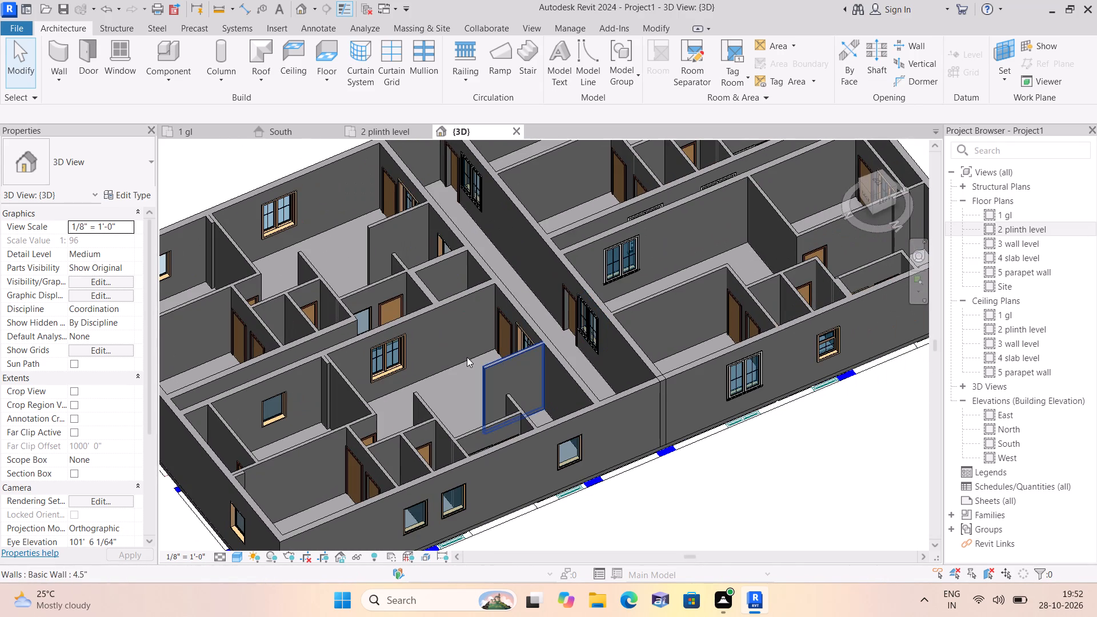
middle_click_drag(403, 356, 573, 402)
scroll(610, 372, "down", 1)
middle_click_drag(609, 376, 603, 389)
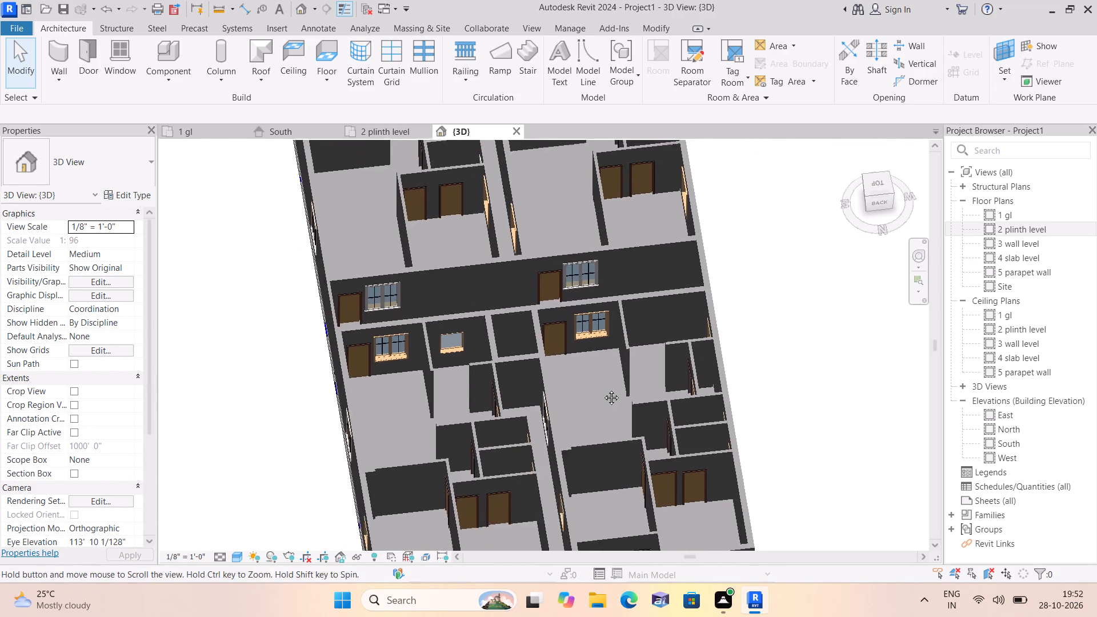
middle_click_drag(603, 389, 588, 410)
scroll(588, 409, "down", 3)
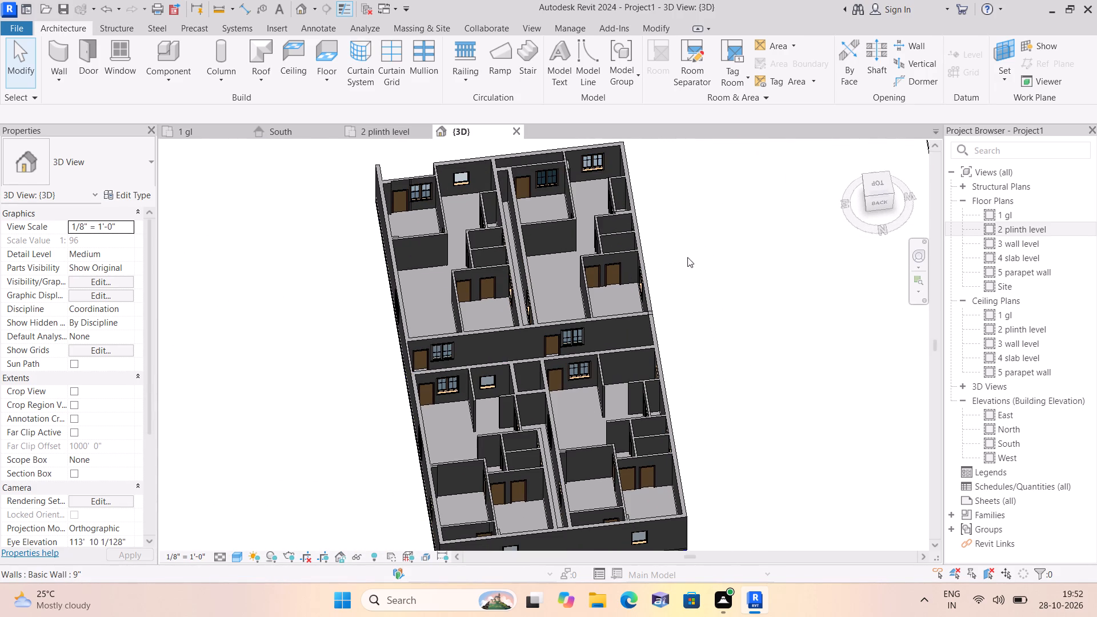
middle_click_drag(728, 358, 661, 377, "shift")
scroll(665, 376, "down", 1)
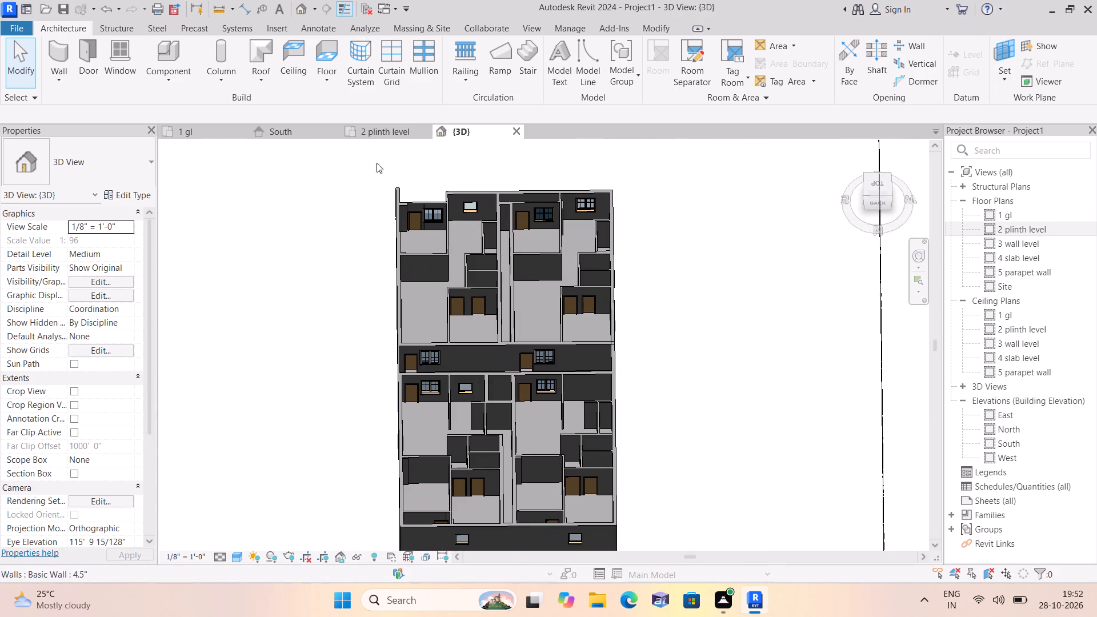
Start a Roof by Footprint in the 2 plinth level plan with Defines slope off and the overhang set to 1'.
left_click(374, 128)
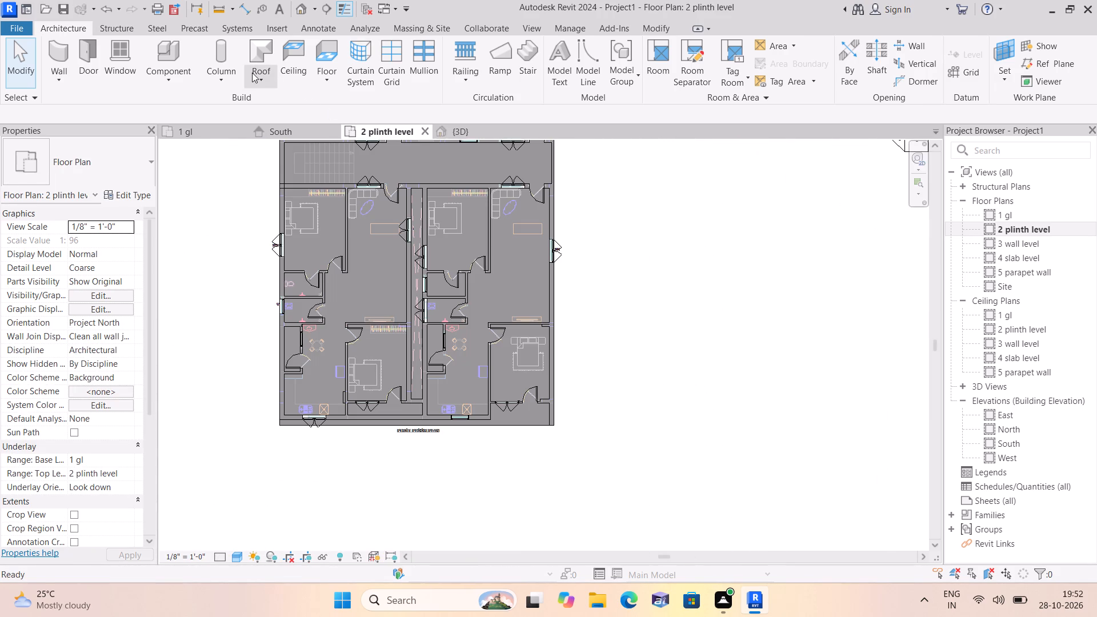
left_click(256, 77)
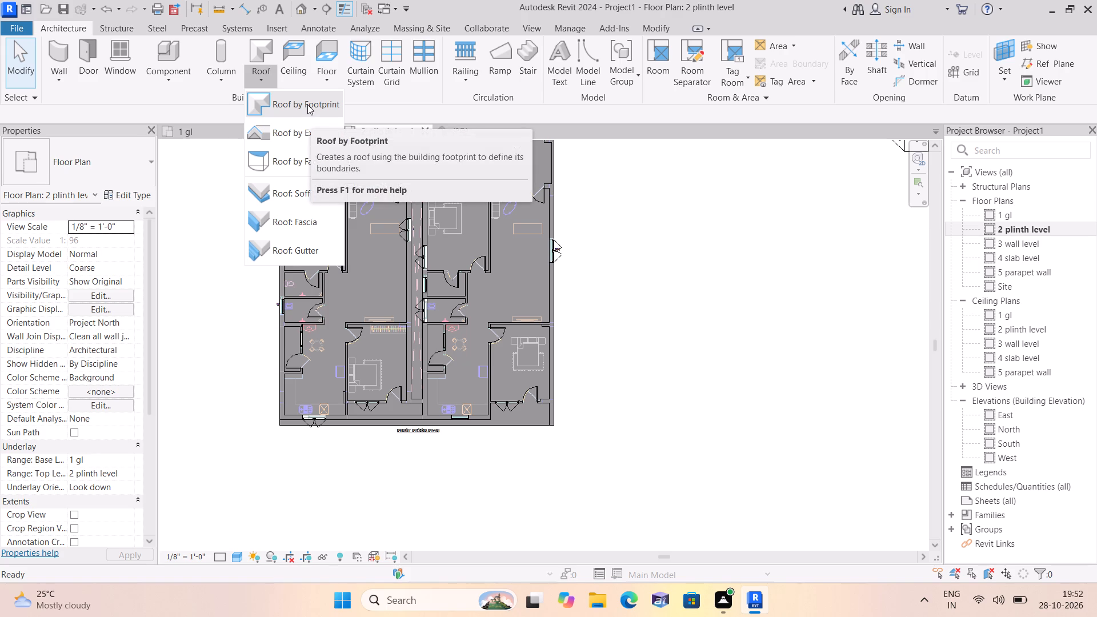
left_click(307, 105)
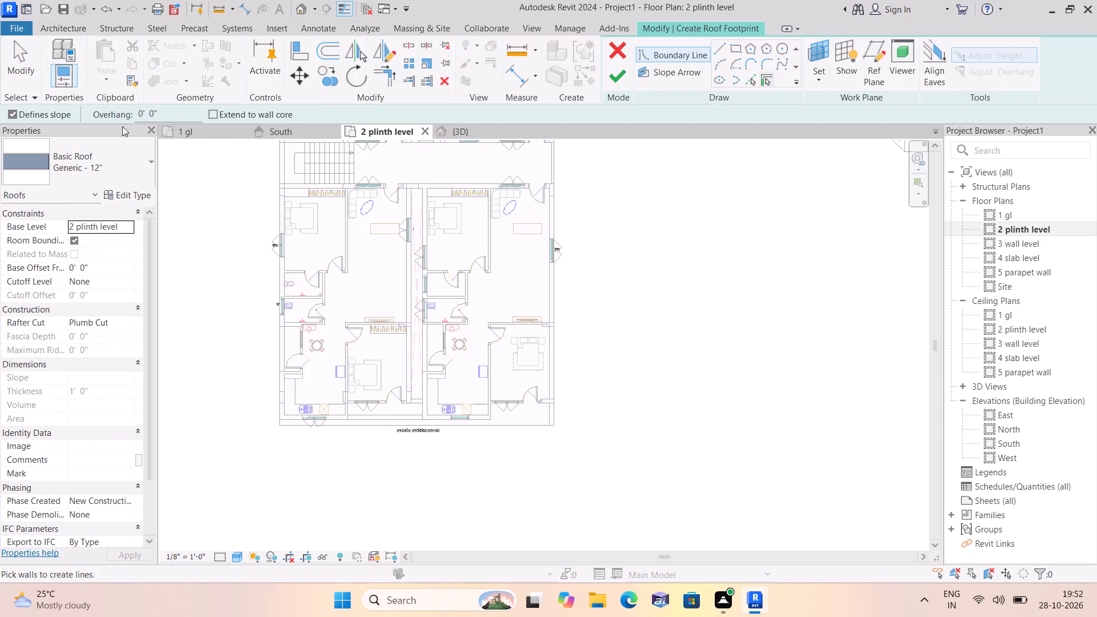
left_click(12, 111)
middle_click_drag(221, 169, 243, 346)
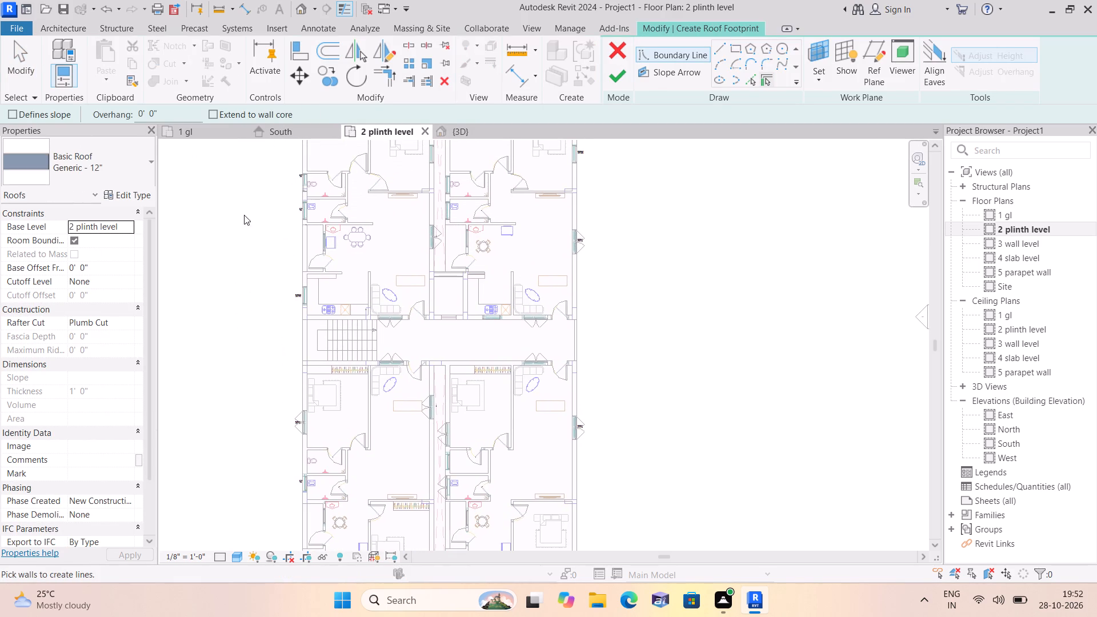
middle_click_drag(247, 204, 254, 295)
left_click(157, 114)
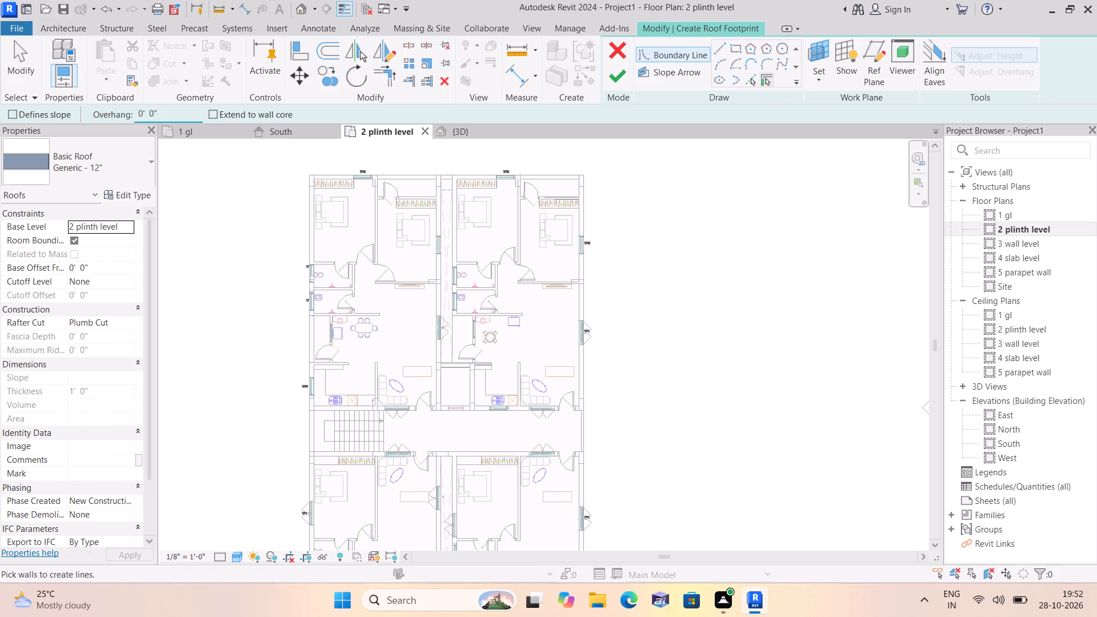
key("BackSpace")
key("BackSpace")
key("BackSpace")
key("BackSpace")
key("BackSpace")
key("BackSpace")
key("BackSpace")
key("BackSpace")
key("BackSpace")
key("BackSpace")
key("BackSpace")
key("BackSpace")
key("BackSpace")
key("BackSpace")
type("1'")
Sketch a rectangular roof boundary about 88' long between the building's opposite outer corners and finish the Generic - 12" roof.
left_click(739, 48)
scroll(333, 187, "up", 1)
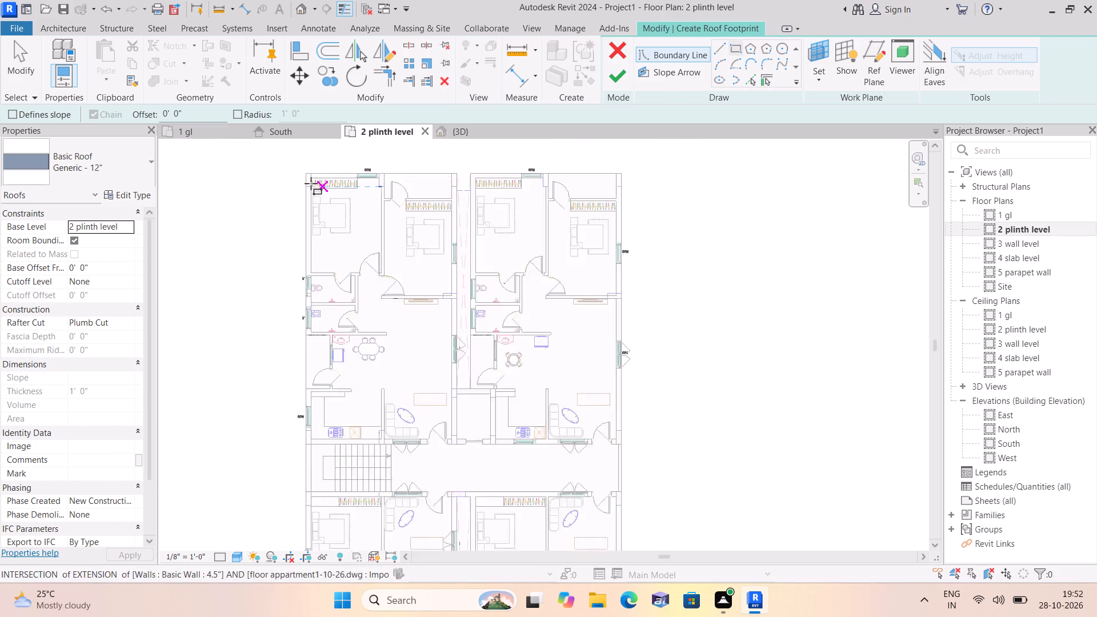
scroll(311, 183, "up", 2)
left_click(303, 167)
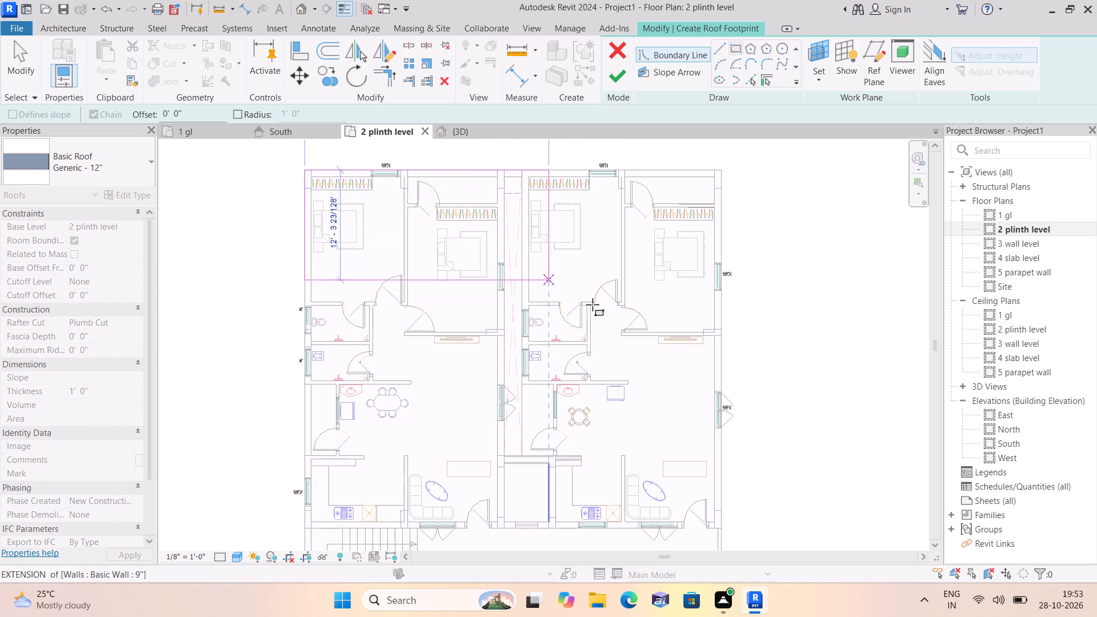
middle_click_drag(639, 330, 611, 224)
scroll(632, 320, "down", 3)
middle_click_drag(691, 354, 654, 181)
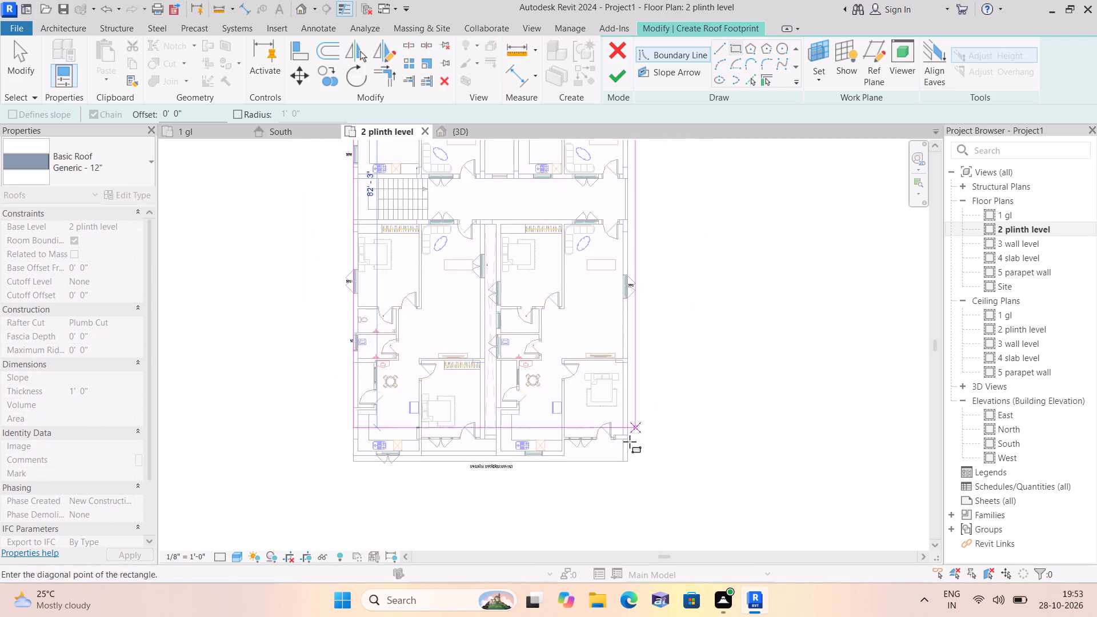
scroll(628, 471, "up", 1)
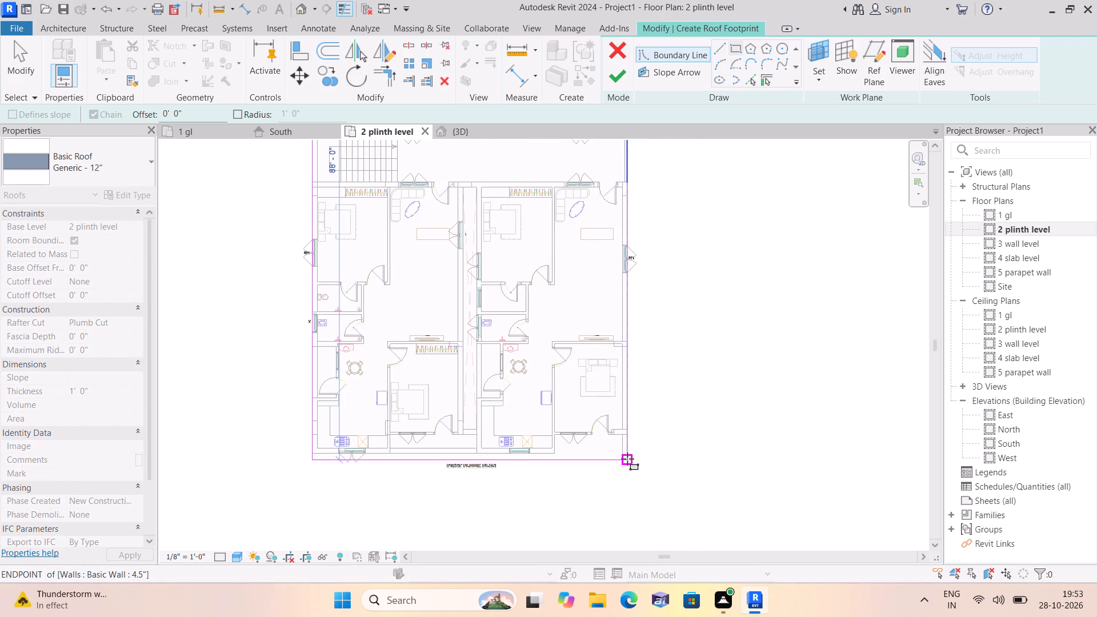
left_click(627, 459)
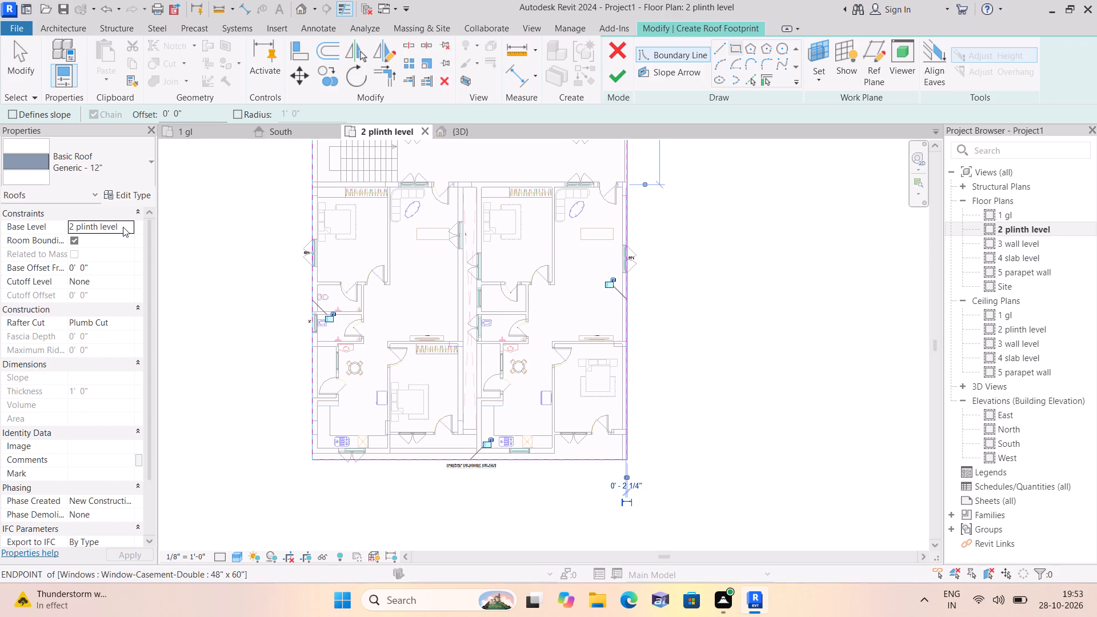
left_click(618, 82)
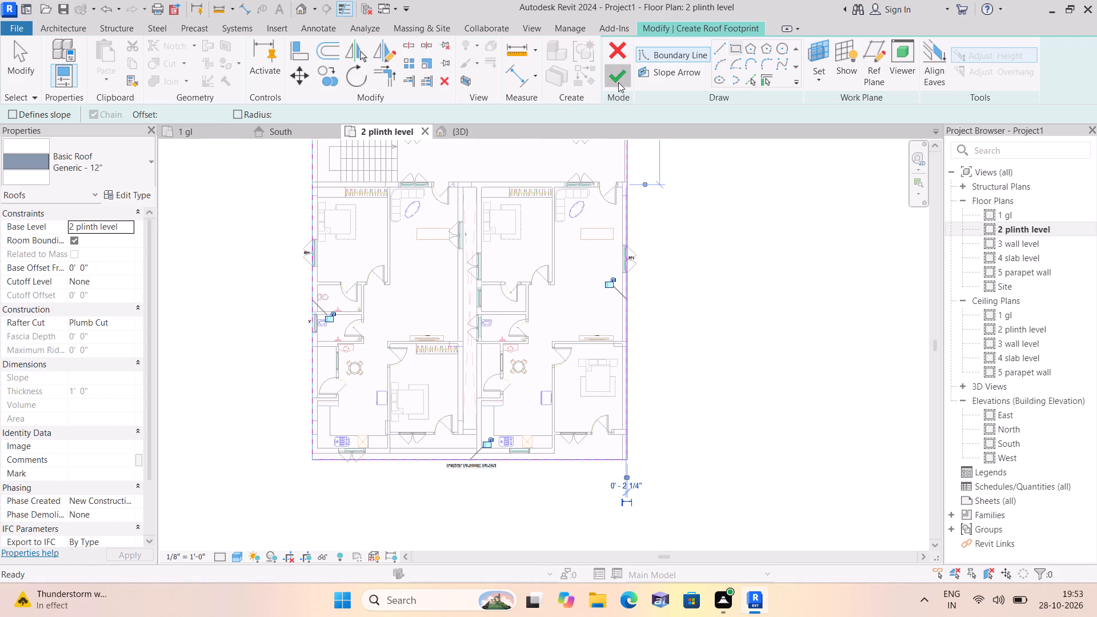
Set the base level of the Generic - 12" roof to 3 wall level in the 3D view.
key("Escape")
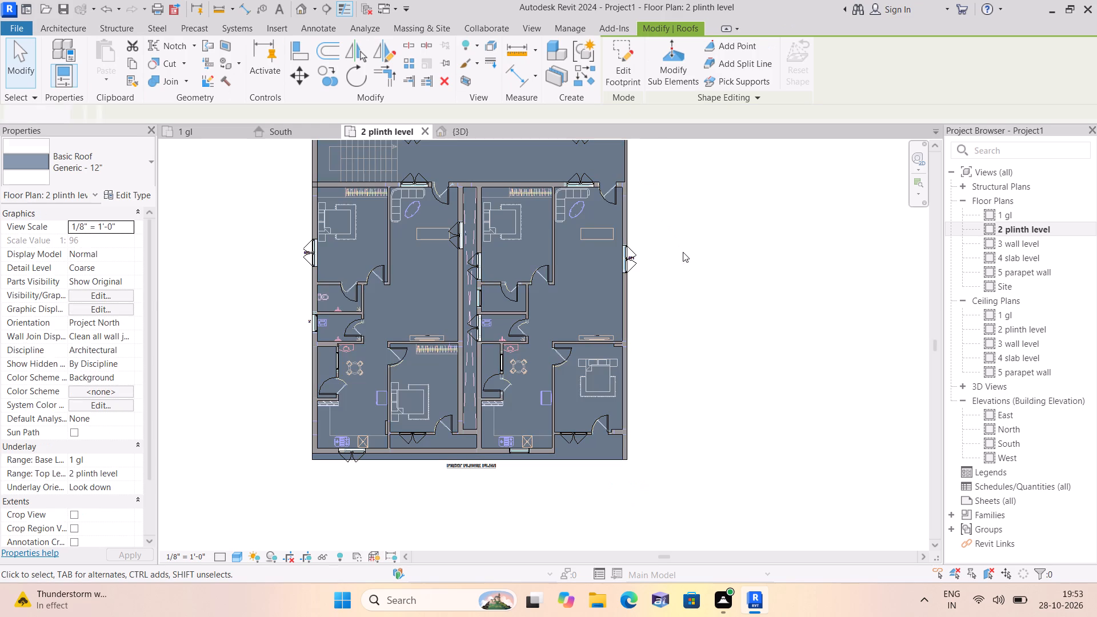
left_click(473, 133)
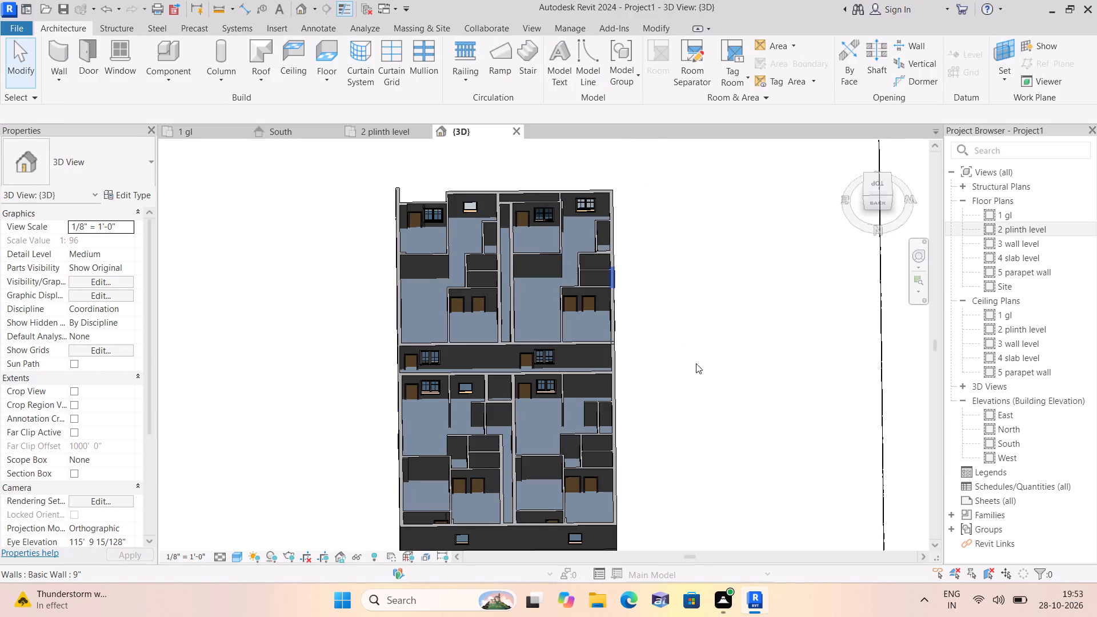
middle_click_drag(678, 409, 674, 408)
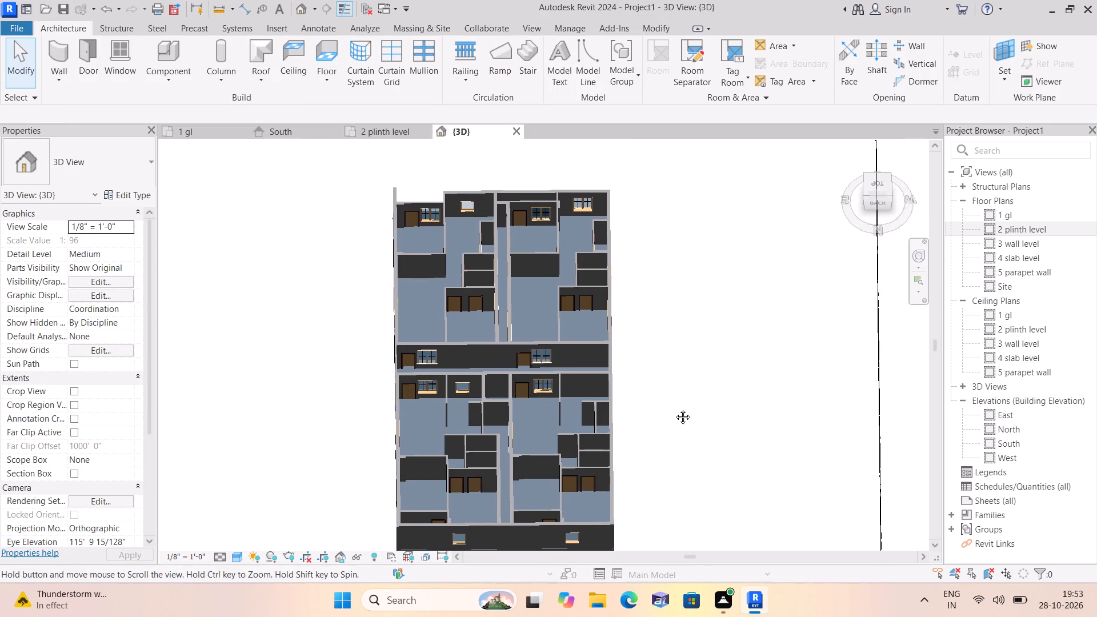
middle_click_drag(674, 408, 607, 237)
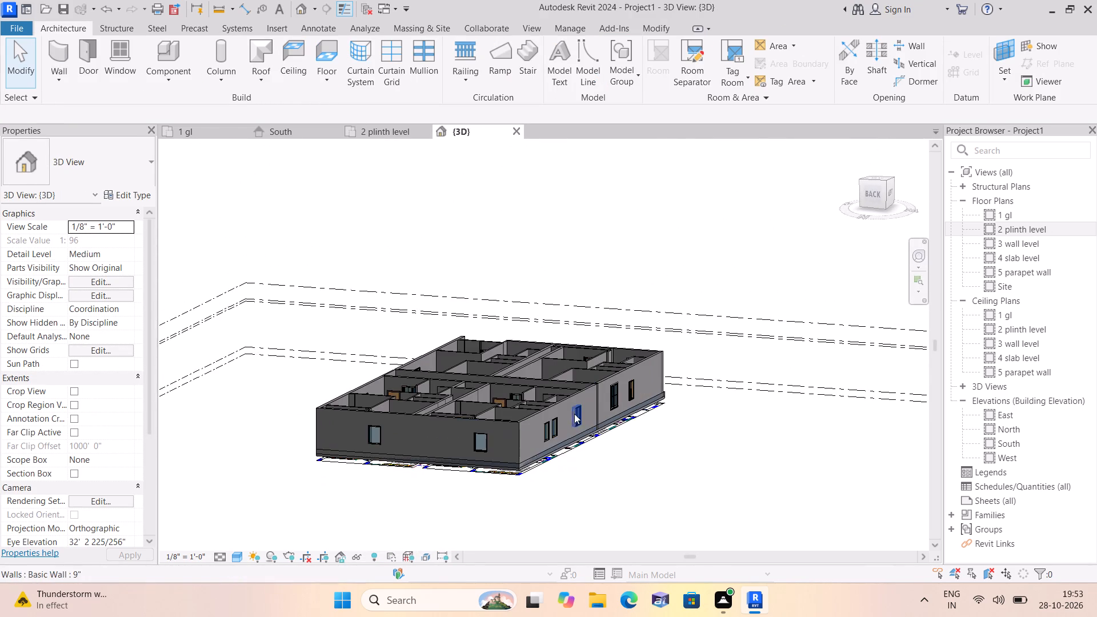
scroll(542, 459, "up", 4)
middle_click_drag(488, 483, 573, 476, "shift")
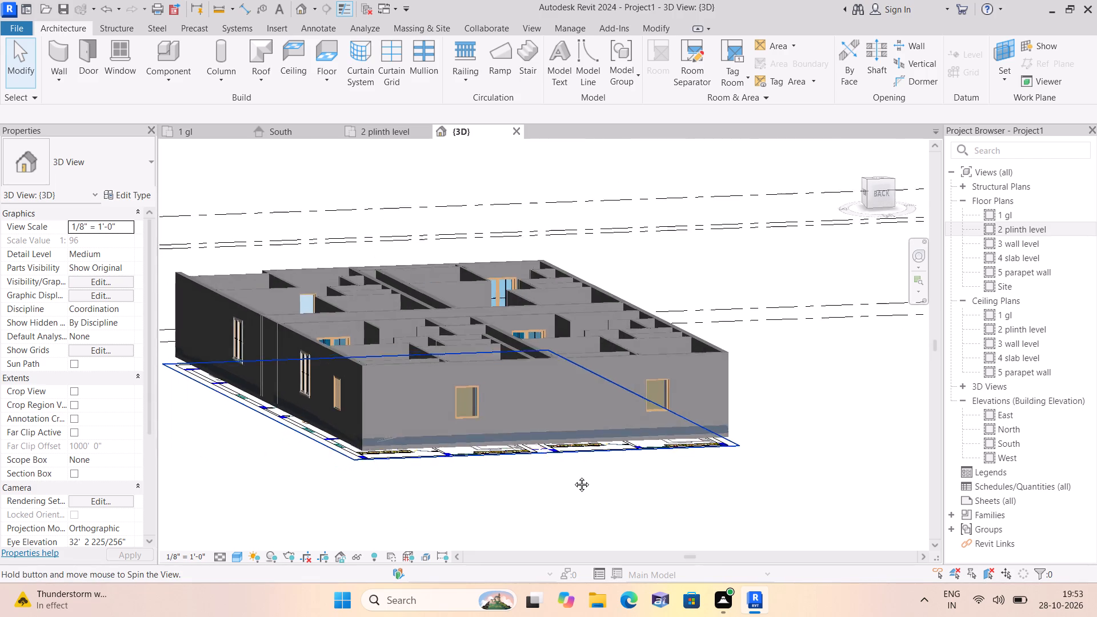
middle_click_drag(573, 476, 579, 489, "shift")
middle_click_drag(575, 494, 519, 487)
scroll(602, 450, "up", 2)
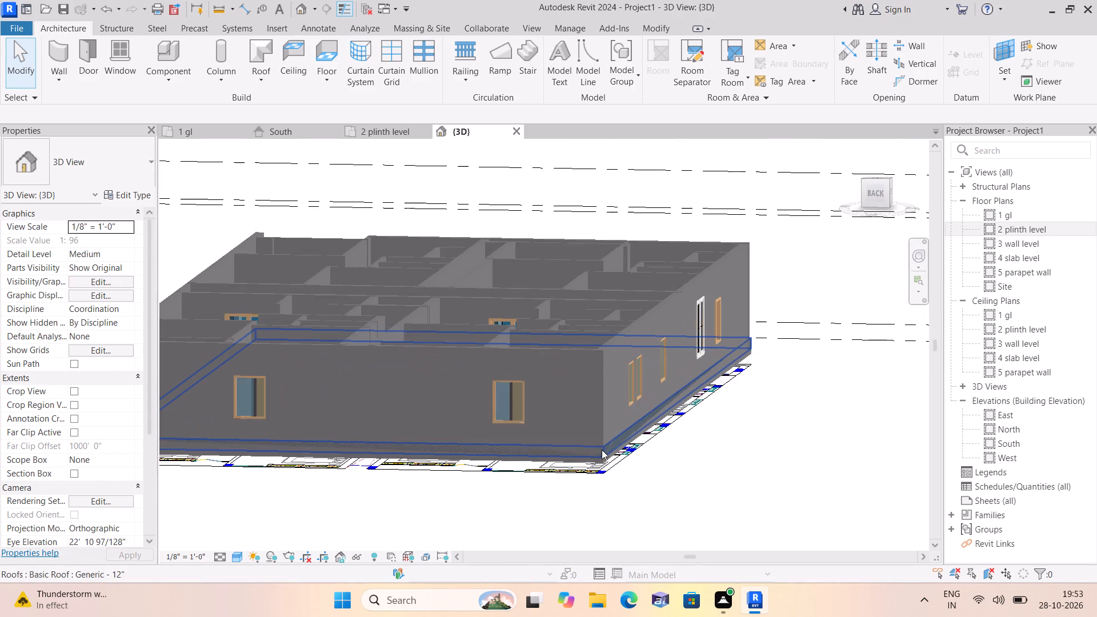
left_click(602, 449)
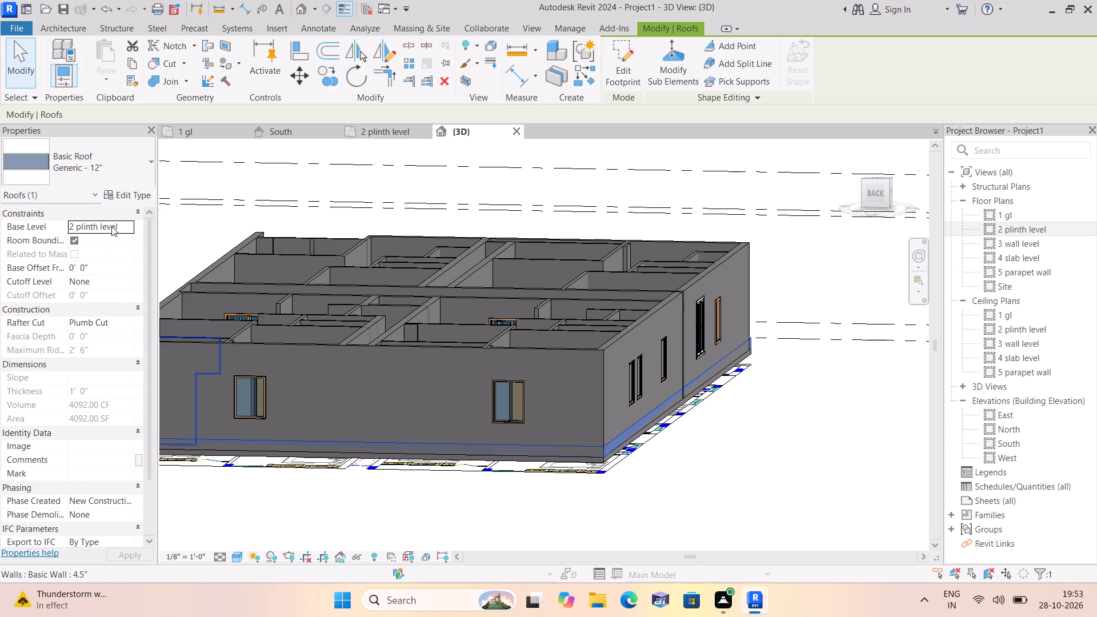
left_click(120, 225)
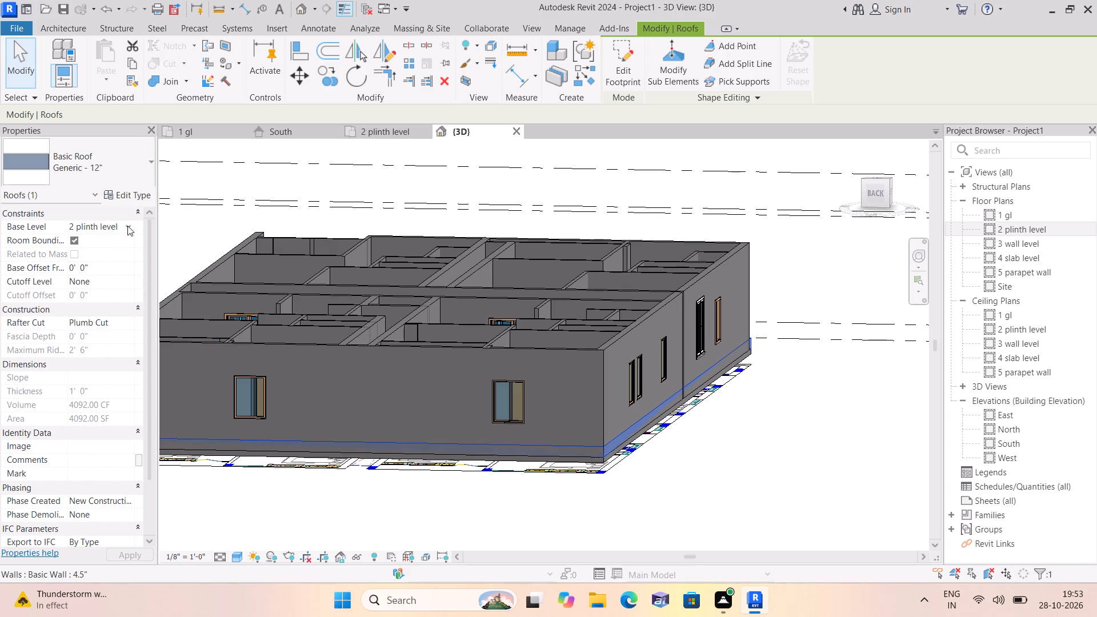
left_click(130, 226)
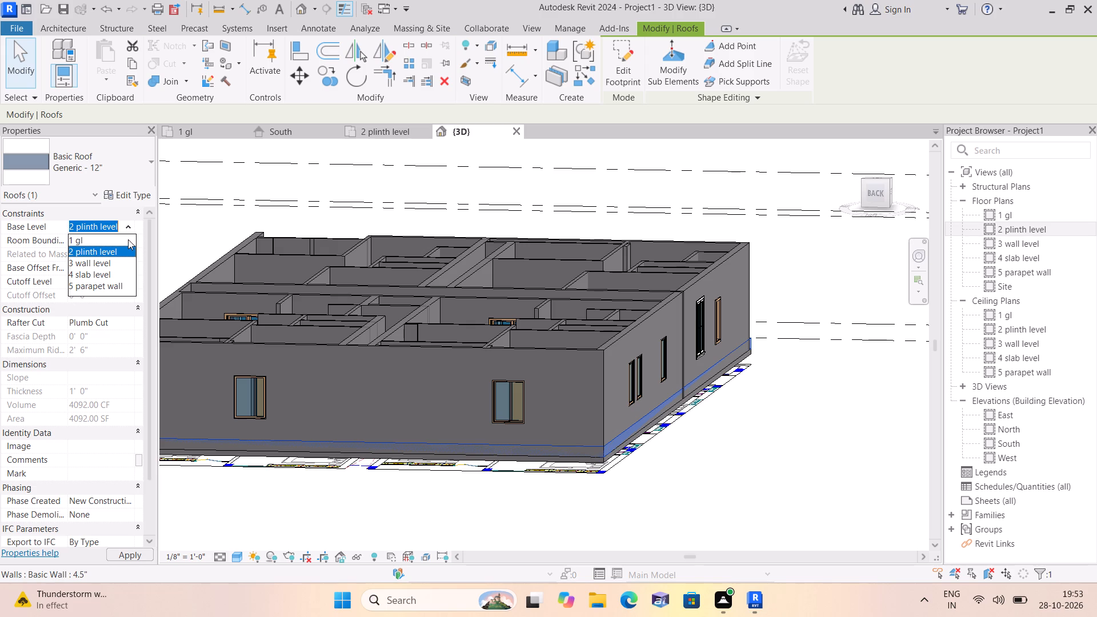
left_click(122, 262)
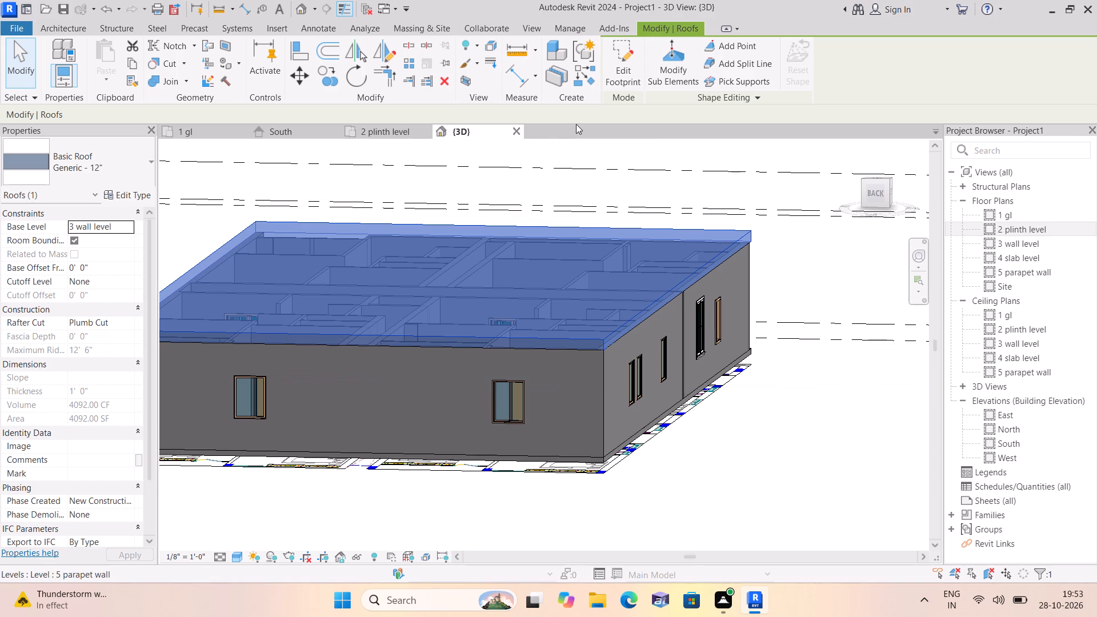
key("Escape")
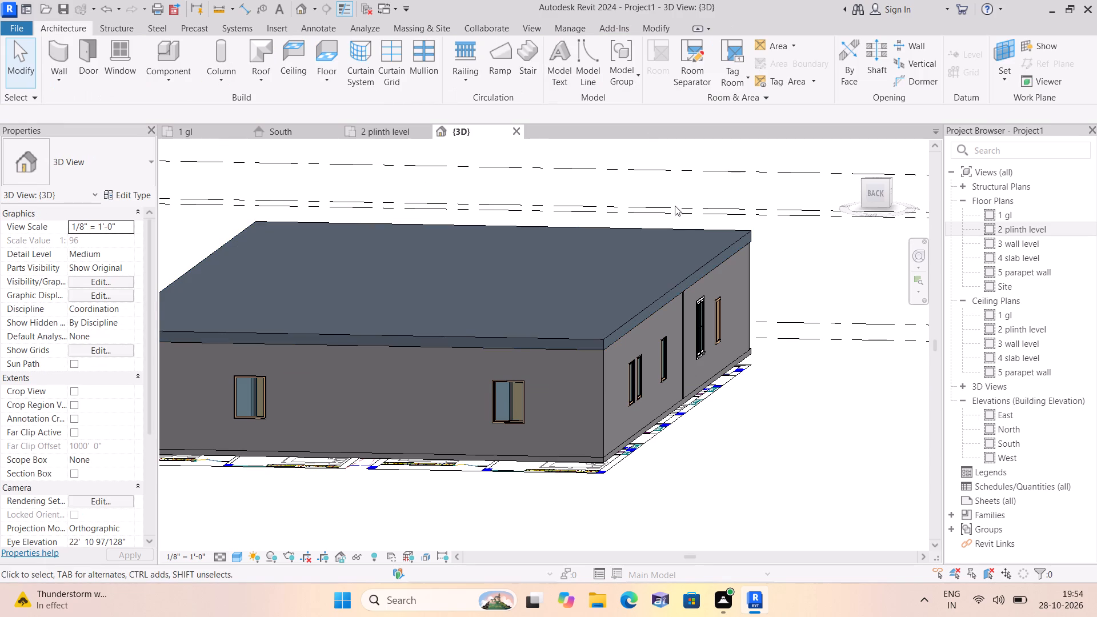
key("Escape")
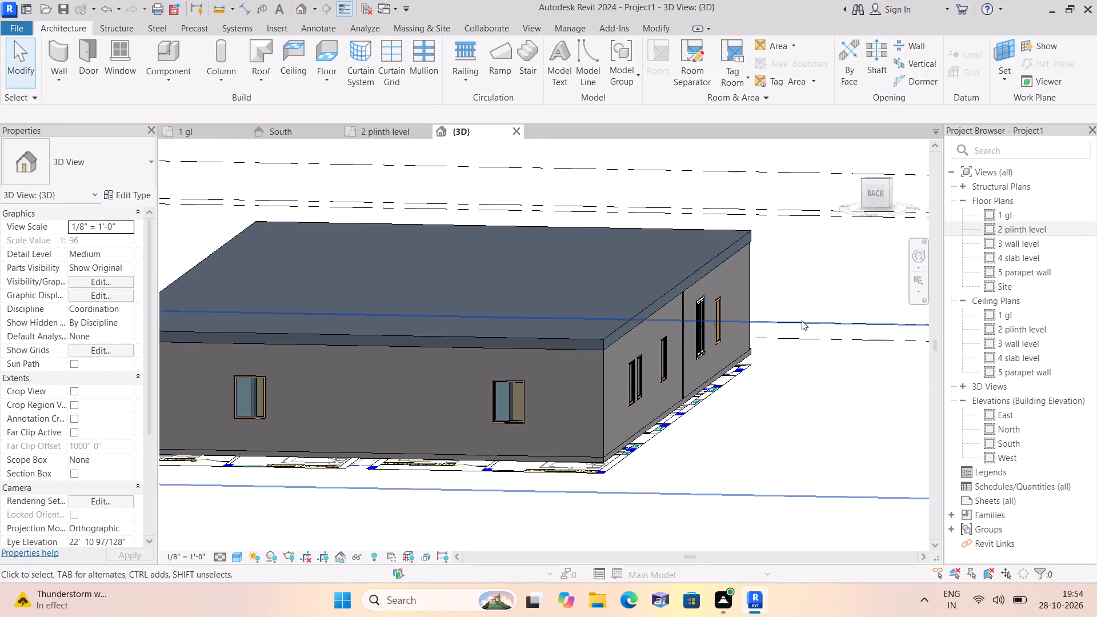
Examine the roof edges, outer walls and windows of the building from several sides, above and below in the 3D view.
scroll(790, 339, "down", 1, "shift")
middle_click_drag(790, 339, 588, 310, "shift")
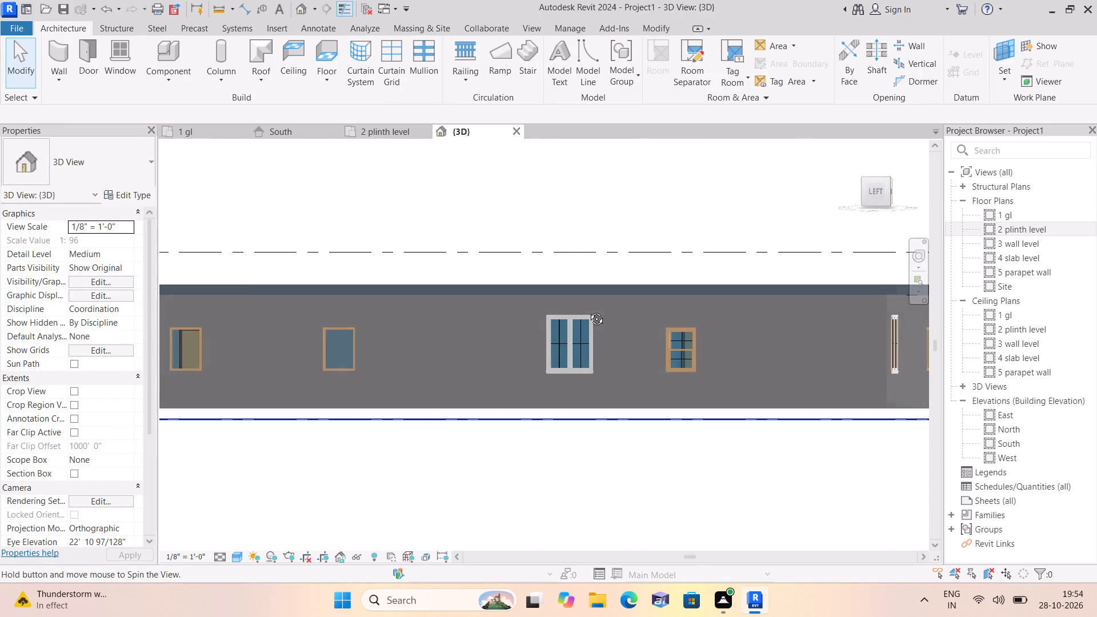
middle_click_drag(588, 310, 574, 323, "shift")
middle_click_drag(678, 440, 676, 311, "shift")
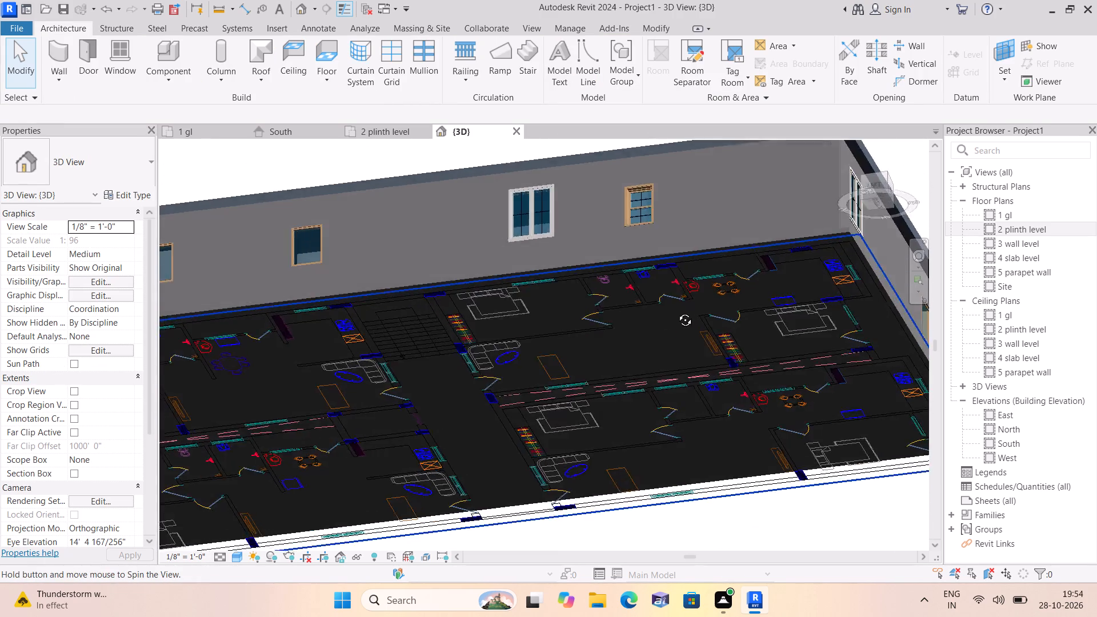
middle_click_drag(676, 311, 752, 477, "shift")
scroll(447, 411, "up", 3)
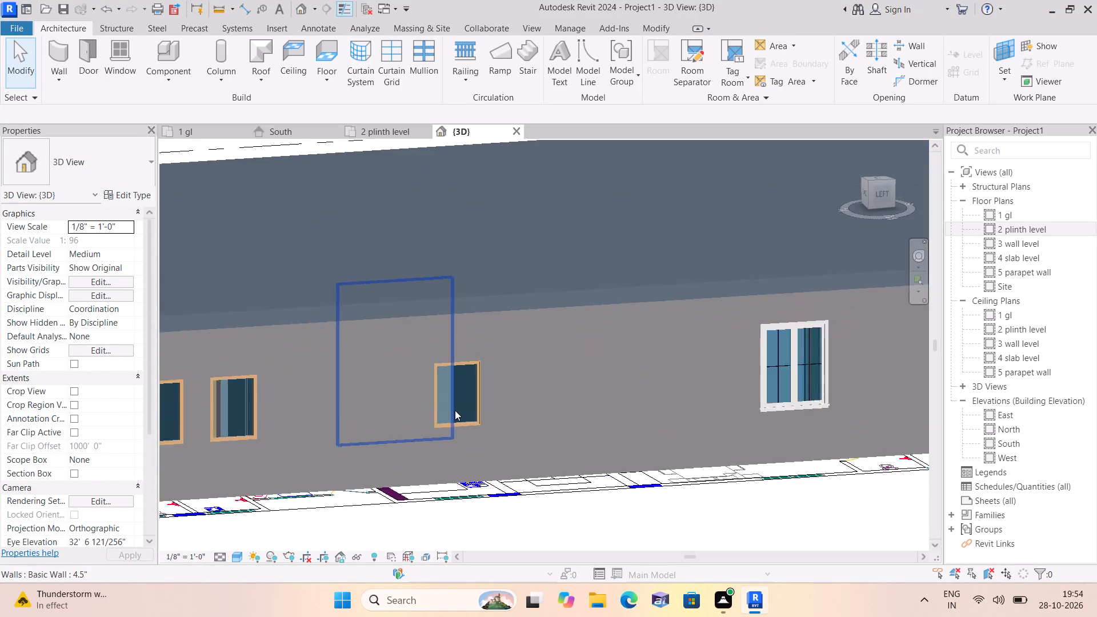
scroll(455, 410, "up", 6)
middle_click_drag(478, 438, 580, 411, "shift")
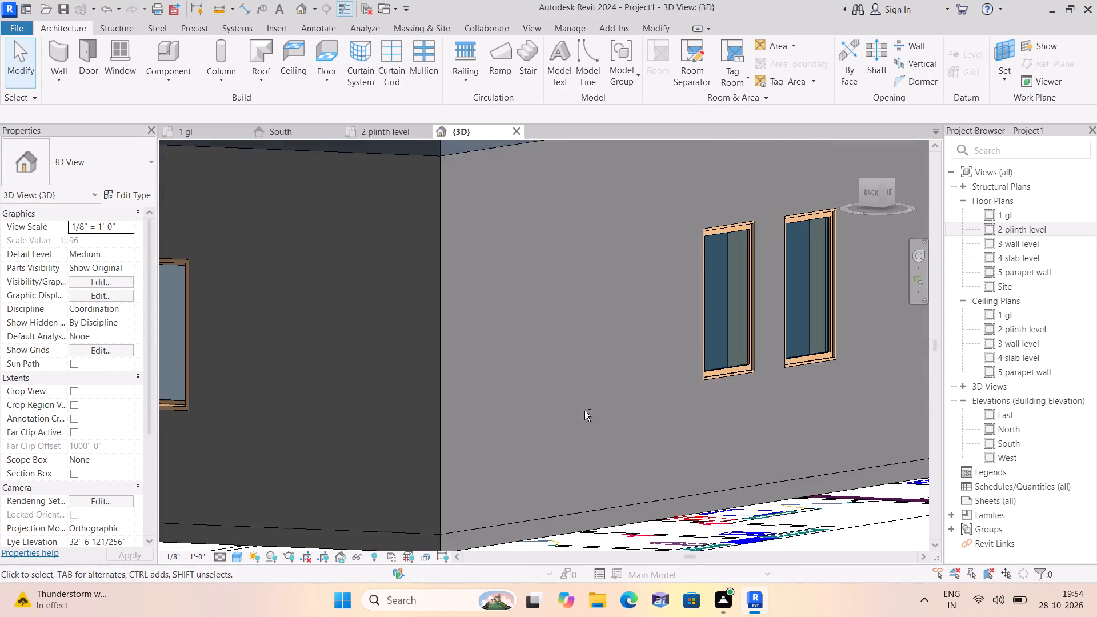
scroll(600, 411, "down", 2)
middle_click_drag(269, 386, 333, 428, "shift")
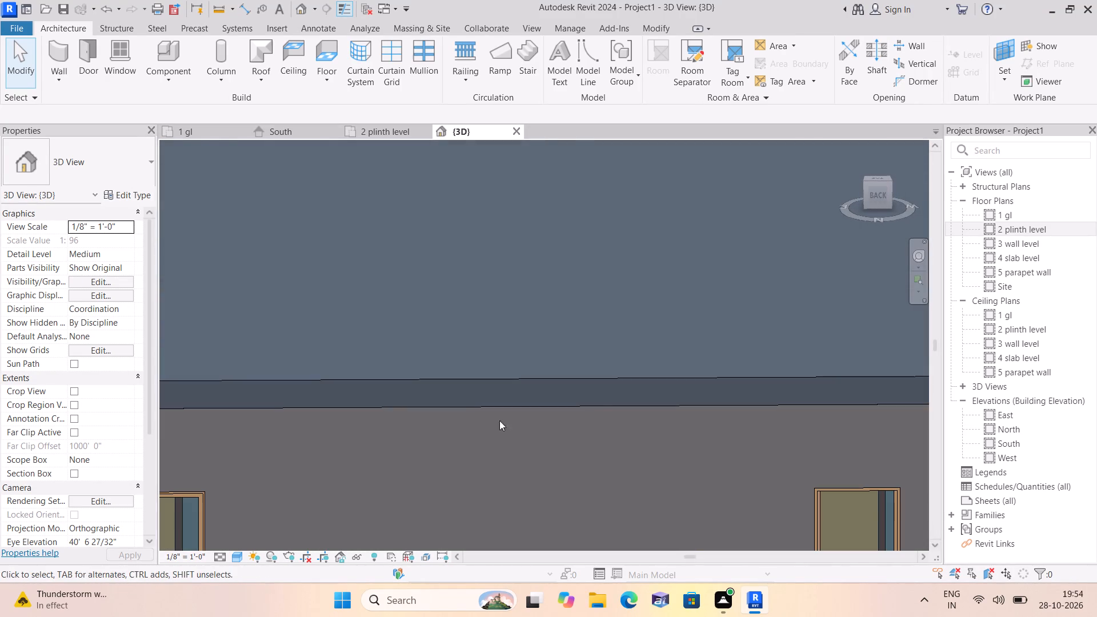
middle_click_drag(603, 411, 514, 250)
scroll(781, 423, "up", 2)
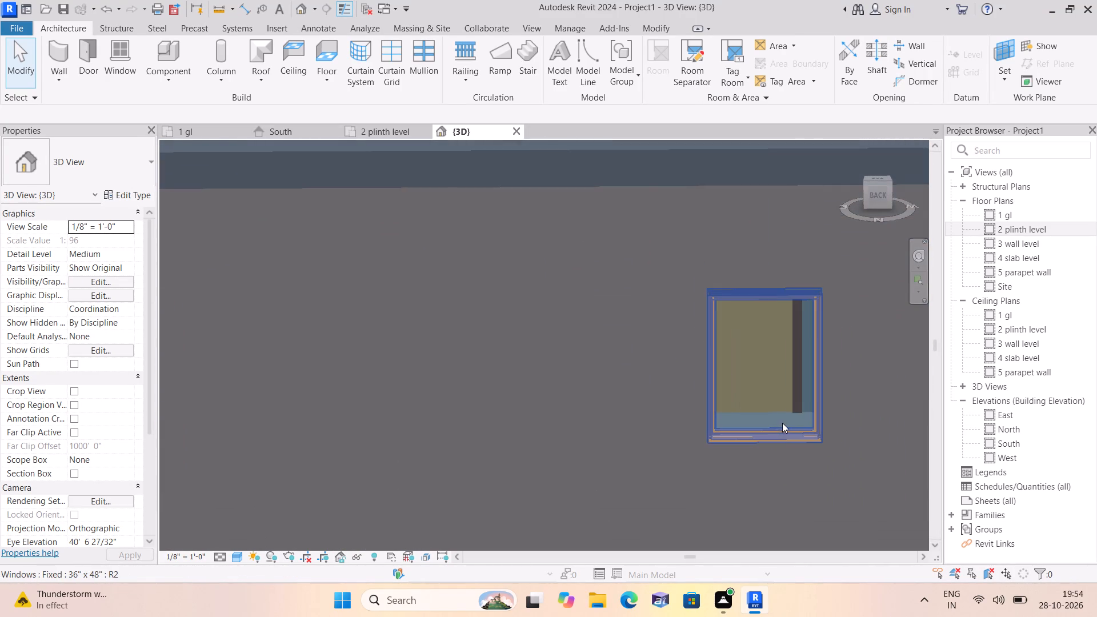
middle_click_drag(779, 427, 632, 463)
scroll(719, 451, "down", 1, "shift")
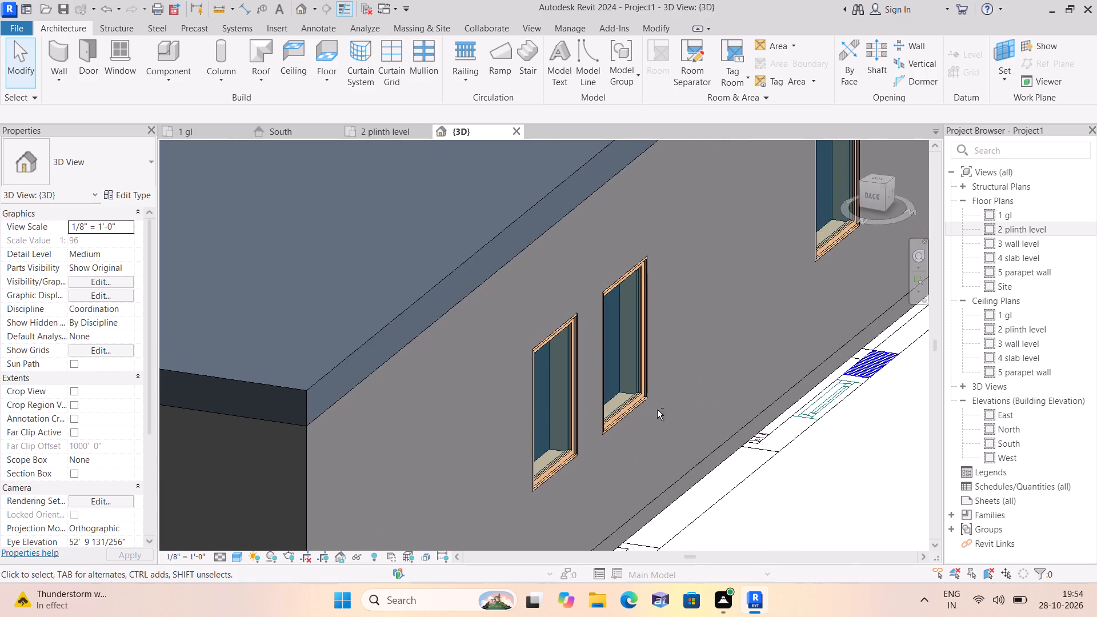
middle_click_drag(654, 410, 584, 451, "shift")
scroll(568, 440, "down", 4)
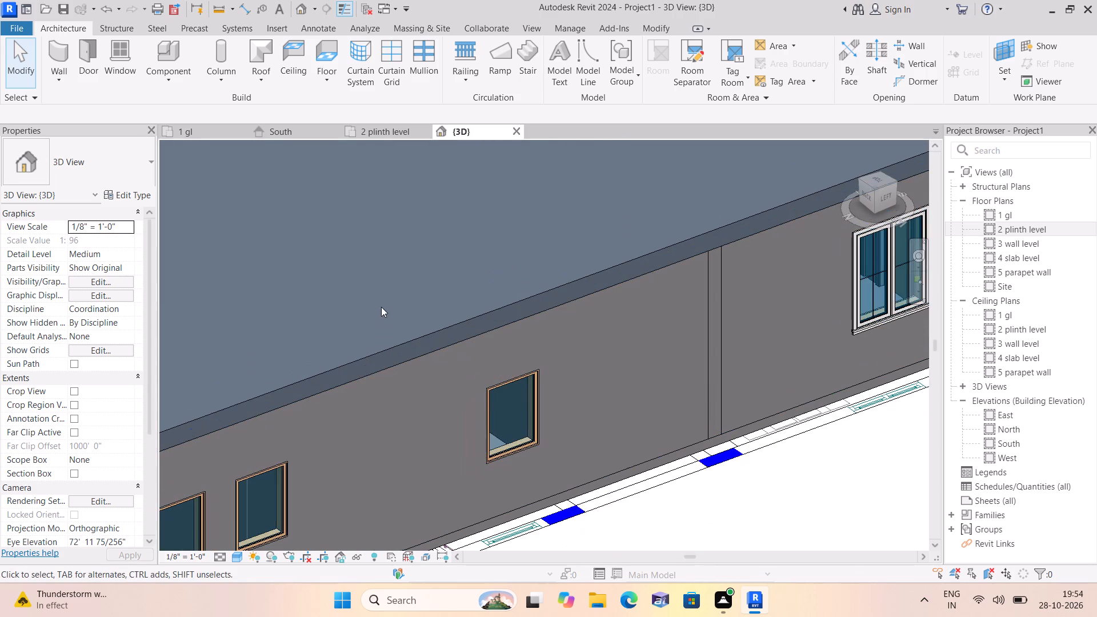
scroll(375, 326, "down", 1)
middle_click_drag(375, 335, 406, 291)
scroll(374, 335, "down", 1)
Duplicate the roof's Generic - 12" type under the name 6".
left_click(372, 313)
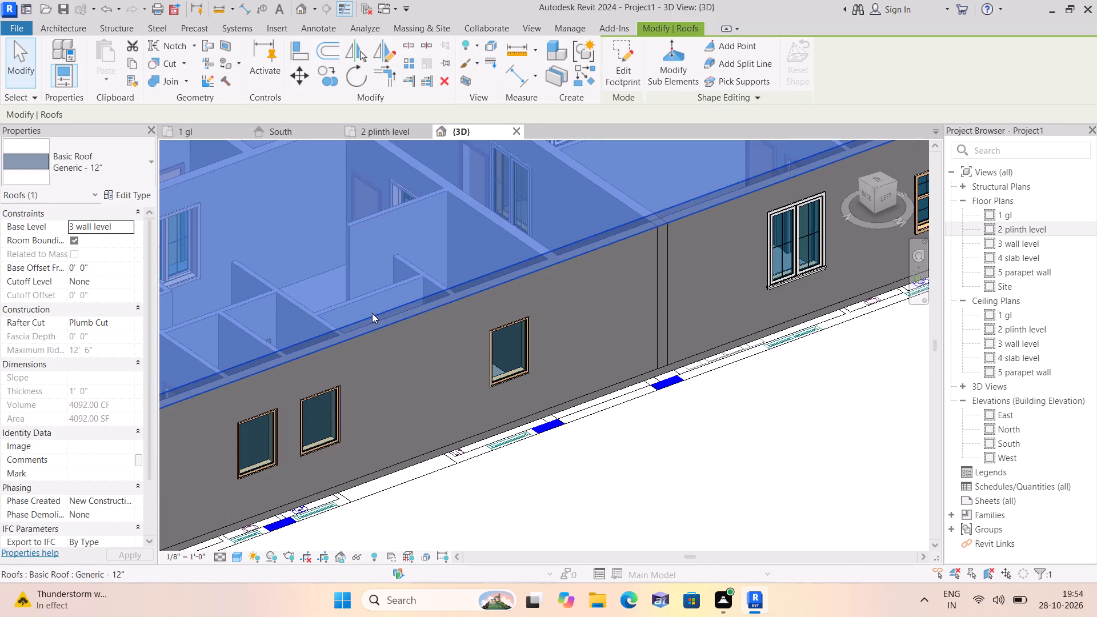
left_click(129, 190)
left_click(628, 130)
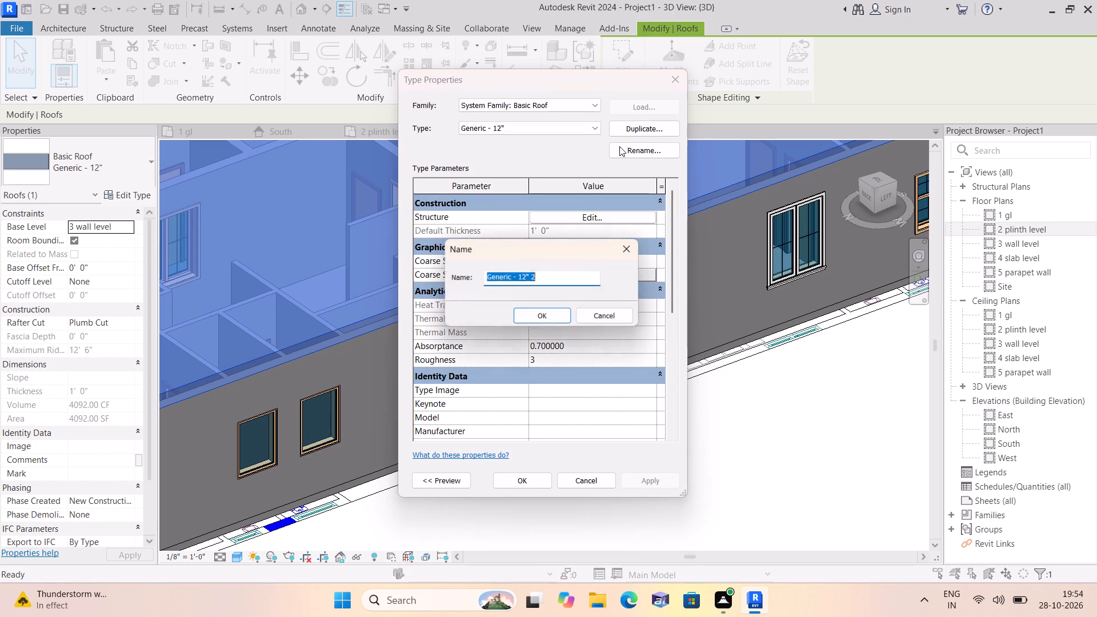
left_click(549, 278)
key("BackSpace")
key("BackSpace")
key("BackSpace")
key("BackSpace")
key("BackSpace")
key("BackSpace")
key("BackSpace")
key("BackSpace")
key("BackSpace")
key("BackSpace")
key("BackSpace")
key("BackSpace")
key("BackSpace")
key("BackSpace")
key("BackSpace")
key("BackSpace")
key("BackSpace")
key("BackSpace")
key("BackSpace")
key("BackSpace")
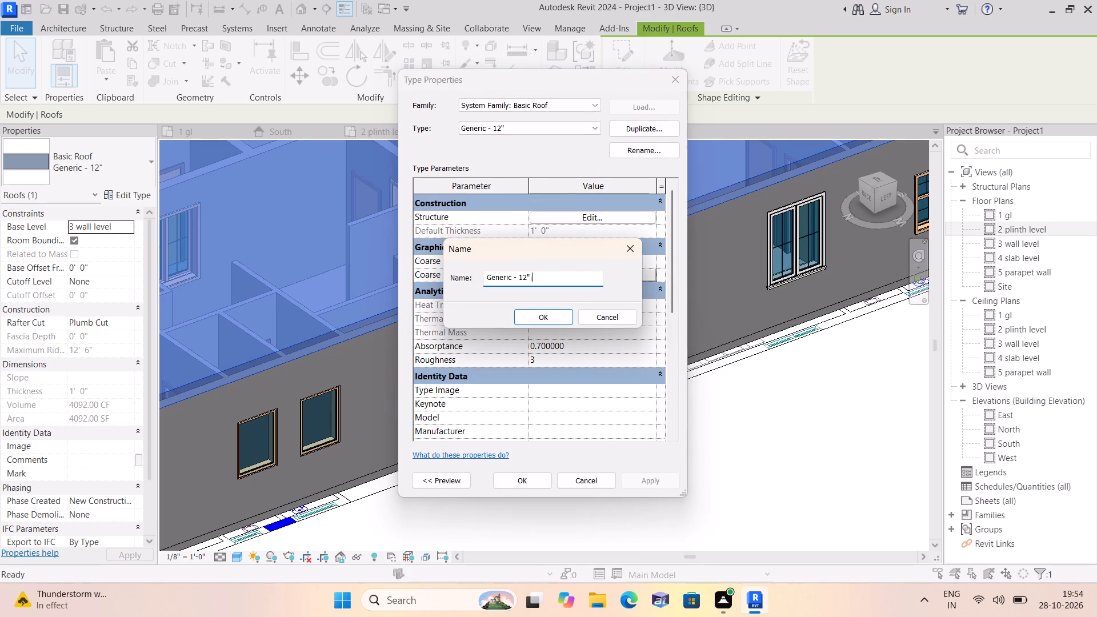
type("6\"")
left_click(555, 318)
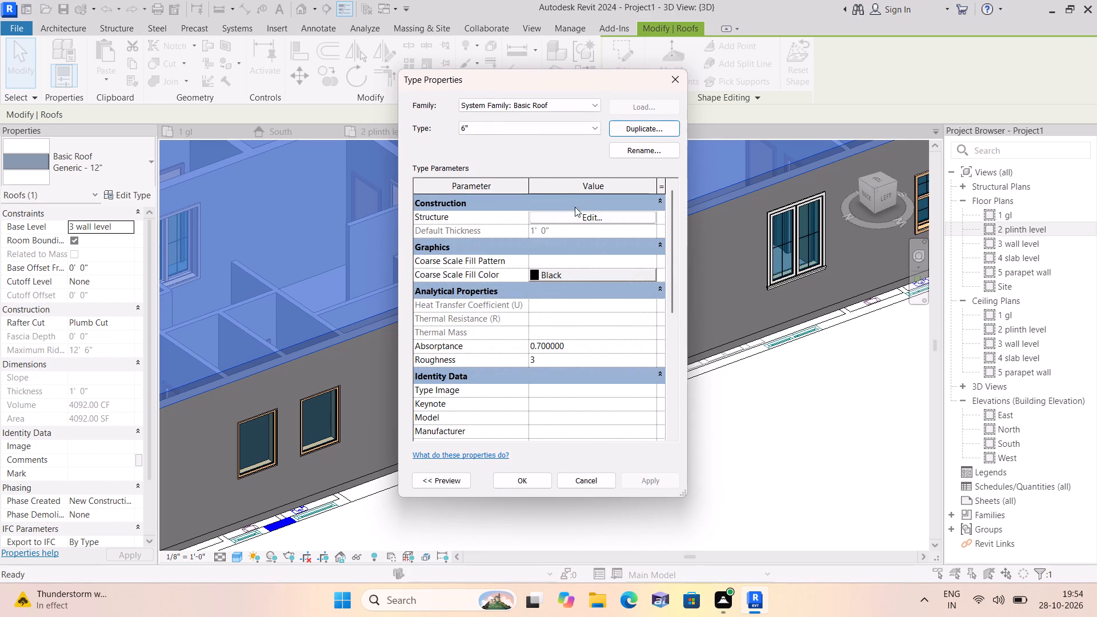
Set the structure layer thickness of the 6" roof type to 6" and apply the type to the roof.
left_click(587, 213)
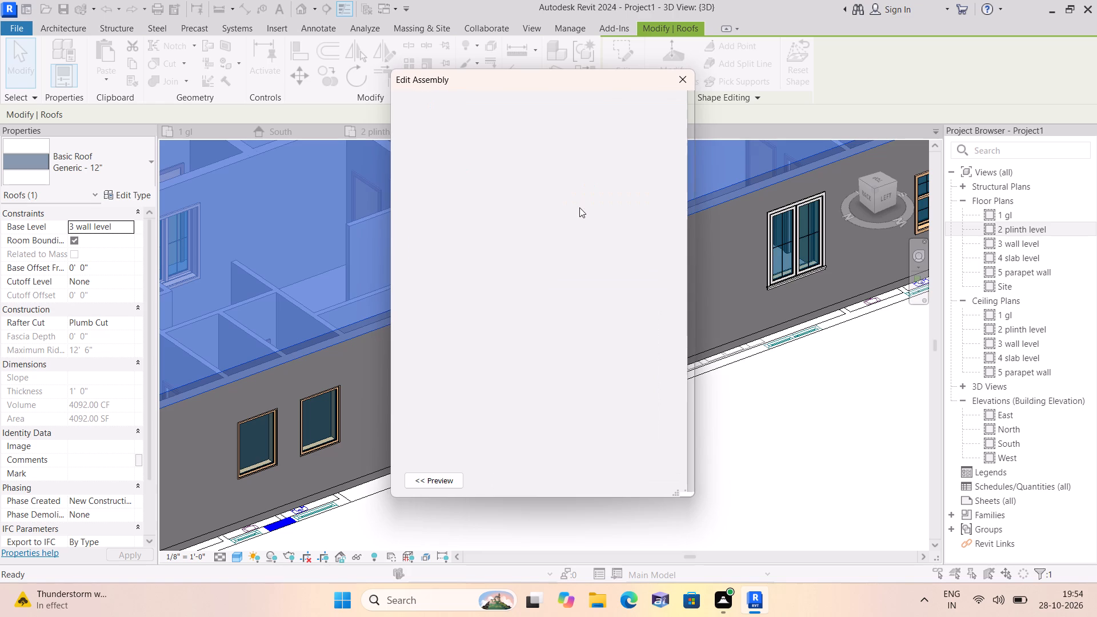
left_click(564, 215)
key("BackSpace")
key("BackSpace")
key("BackSpace")
key("BackSpace")
key("BackSpace")
key("BackSpace")
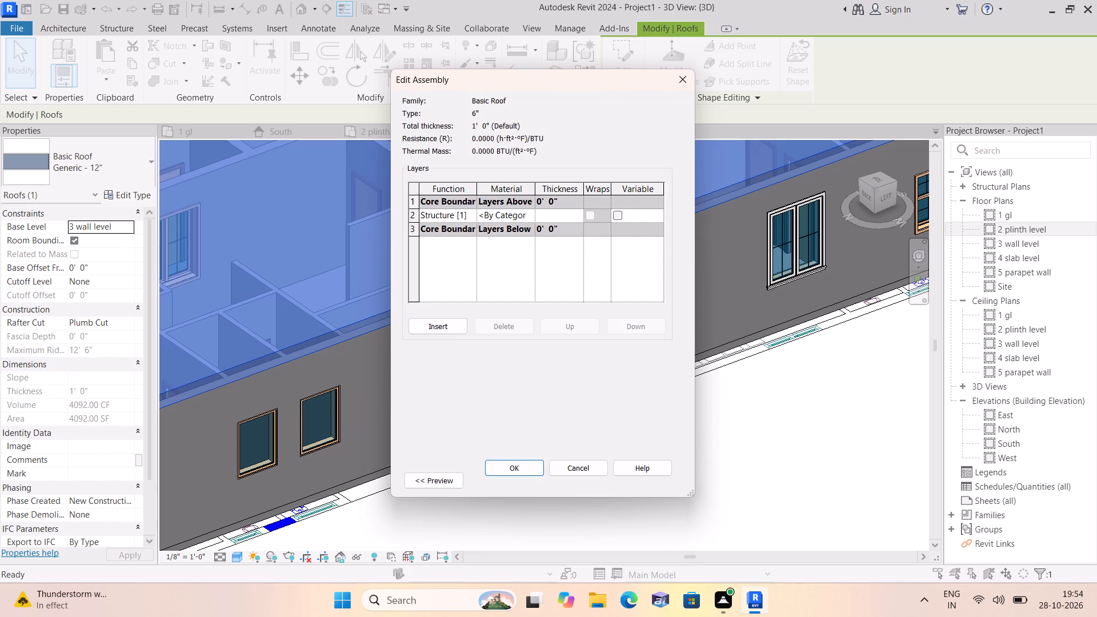
type("6\"")
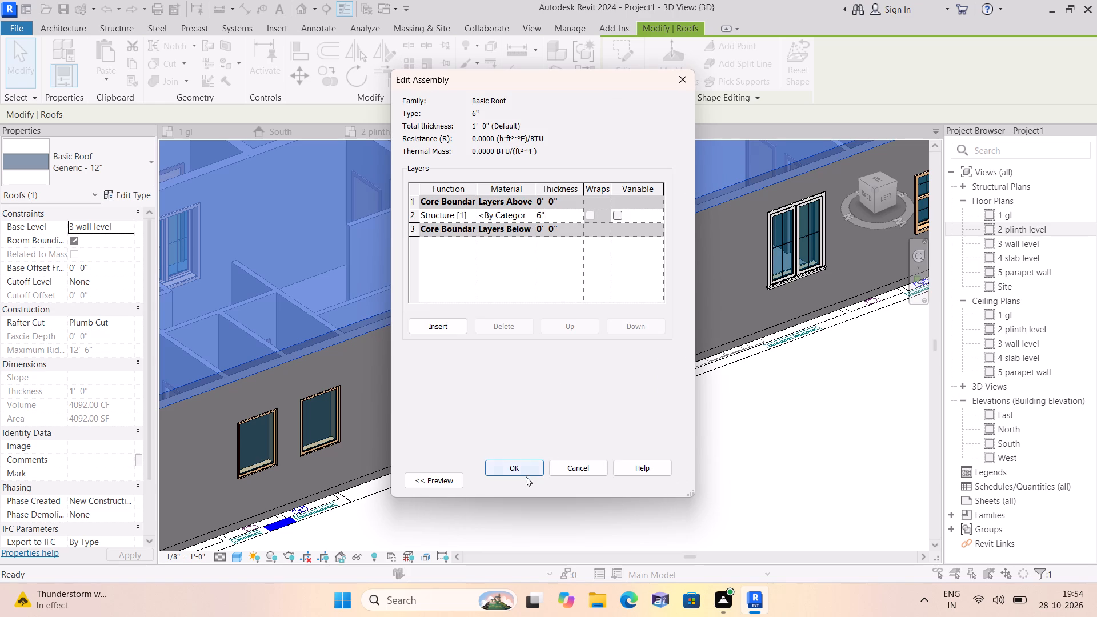
left_click(524, 468)
left_click(636, 474)
left_click(527, 483)
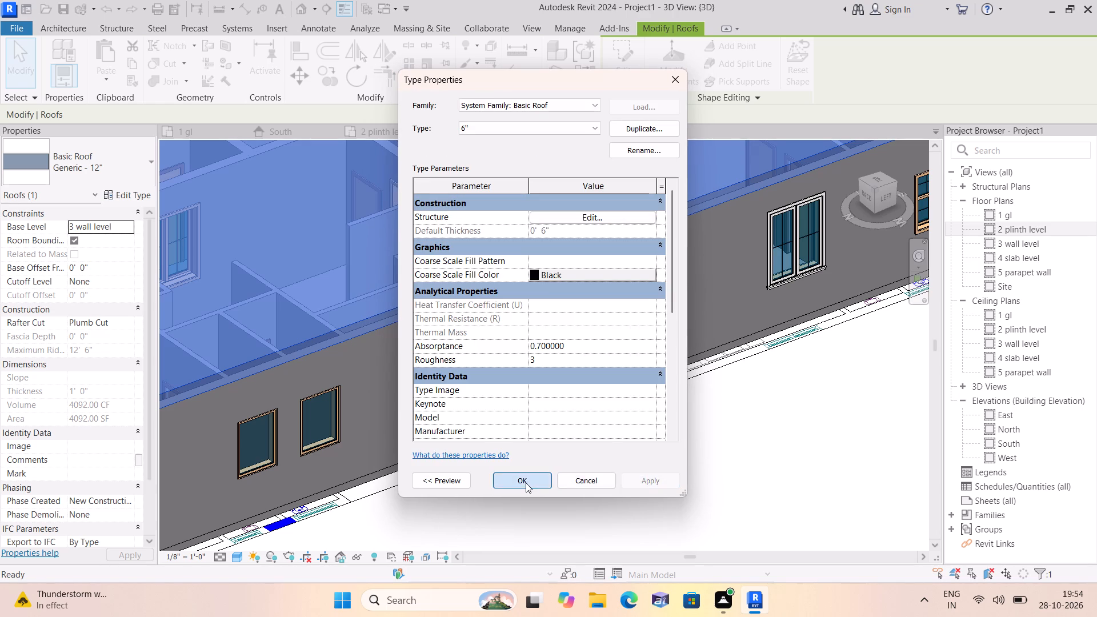
key("Escape")
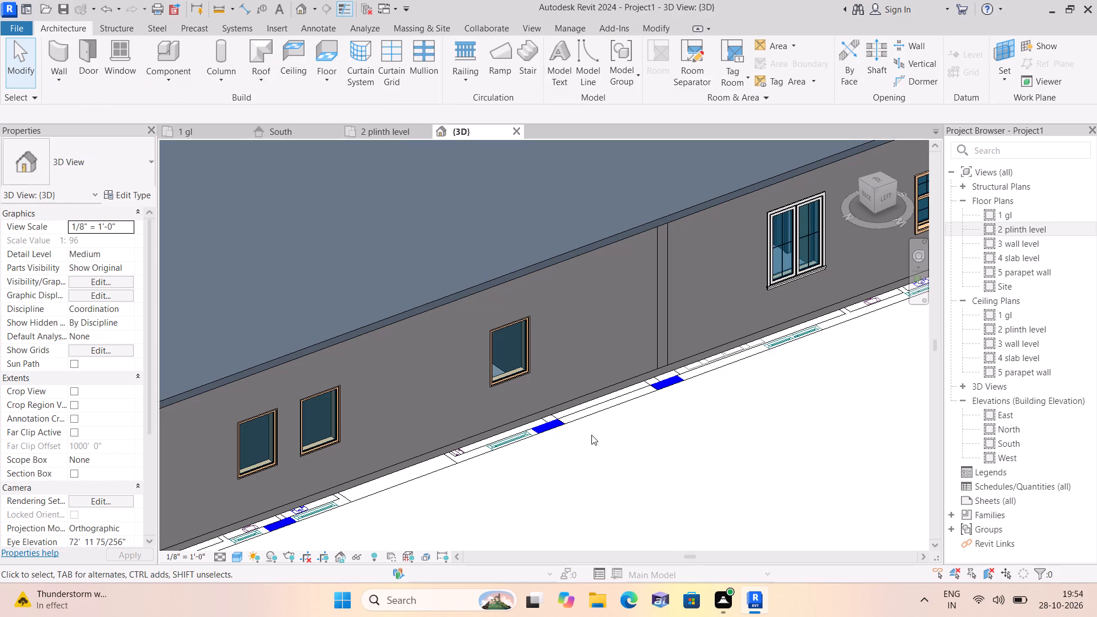
Examine the roof edge, the plinth floor's edge and the outer walls along the building's sides in the 3D view.
scroll(617, 419, "down", 1)
middle_click_drag(631, 435, 565, 357, "shift")
scroll(592, 389, "down", 1, "shift")
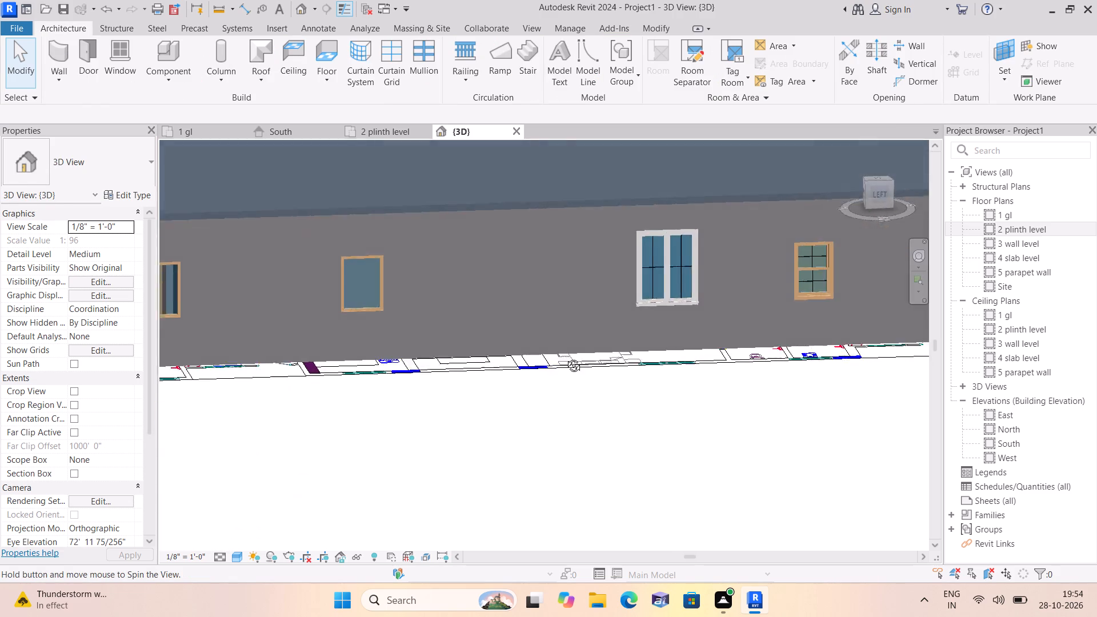
middle_click_drag(565, 357, 559, 315, "shift")
scroll(346, 294, "up", 2)
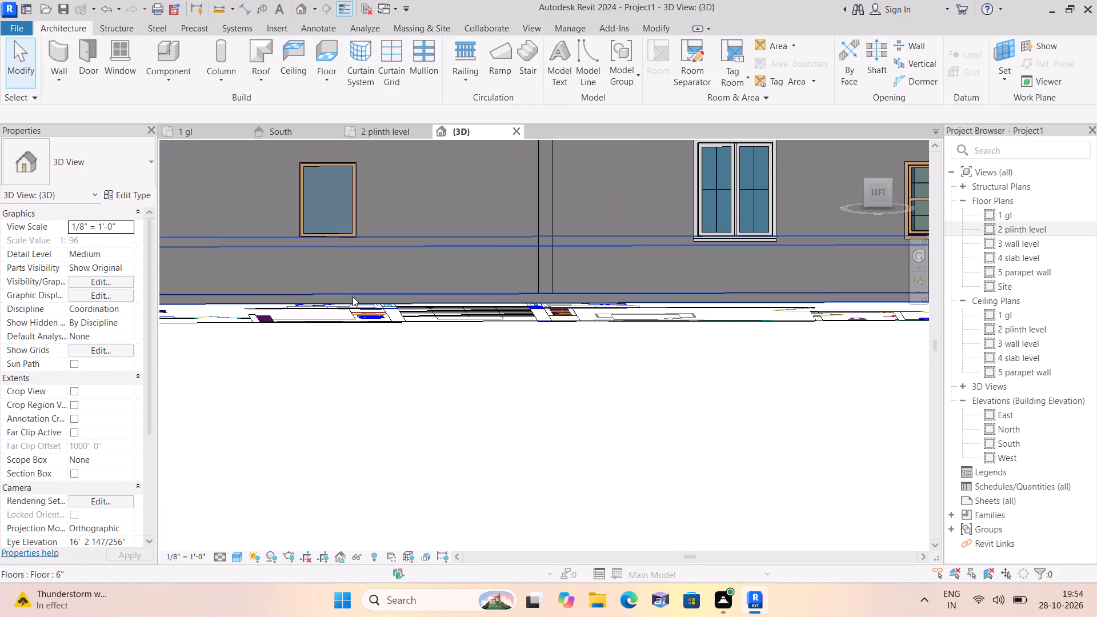
scroll(366, 301, "down", 2)
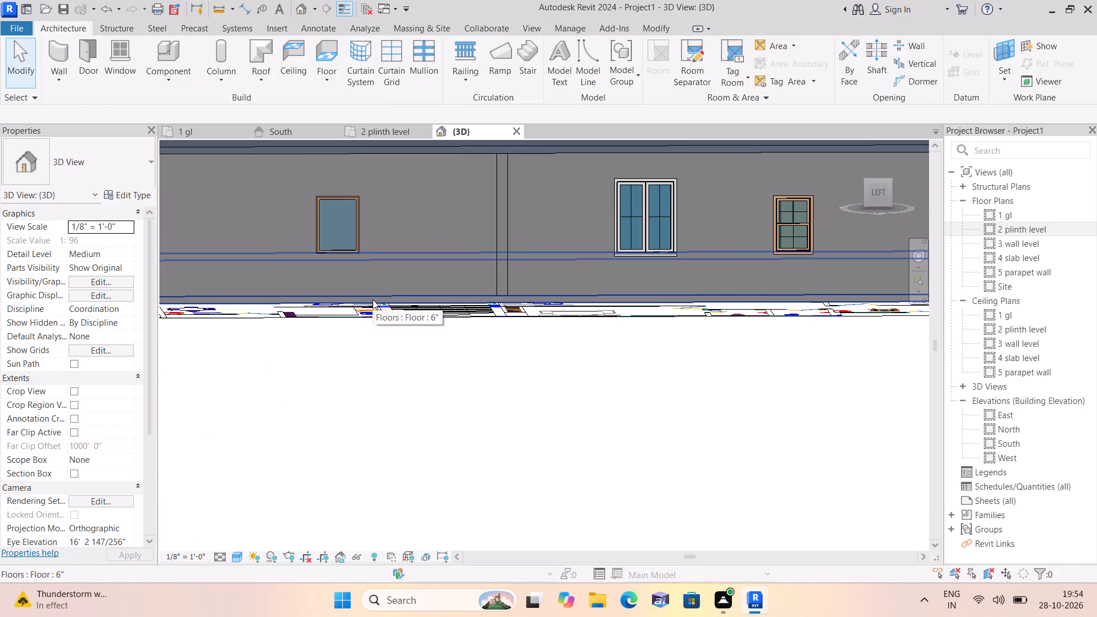
left_click(373, 299)
key("Escape")
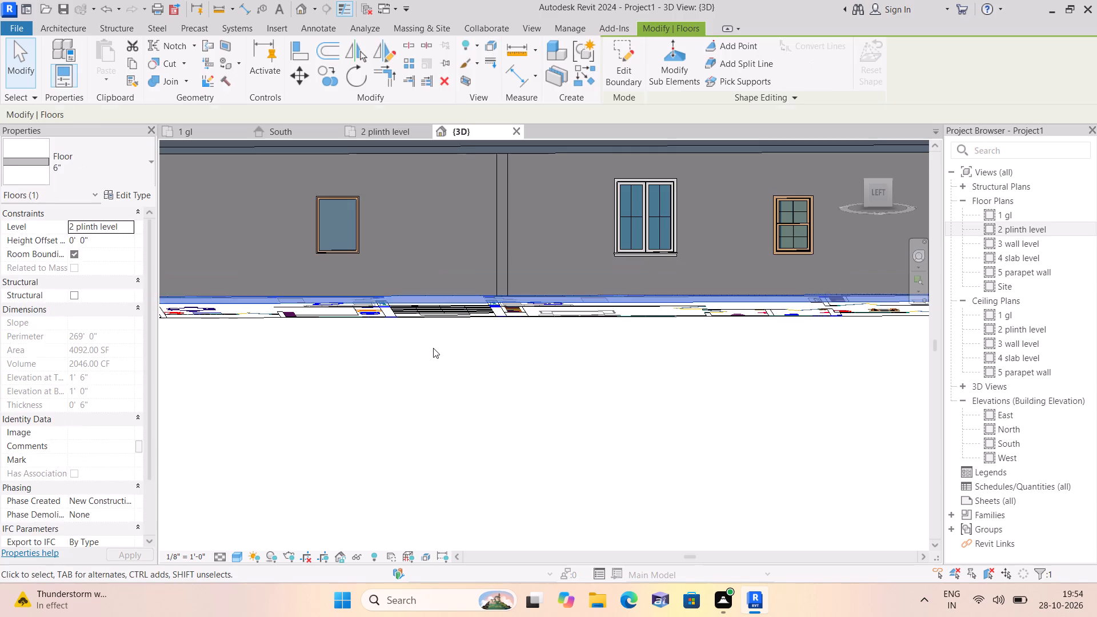
scroll(433, 350, "down", 4)
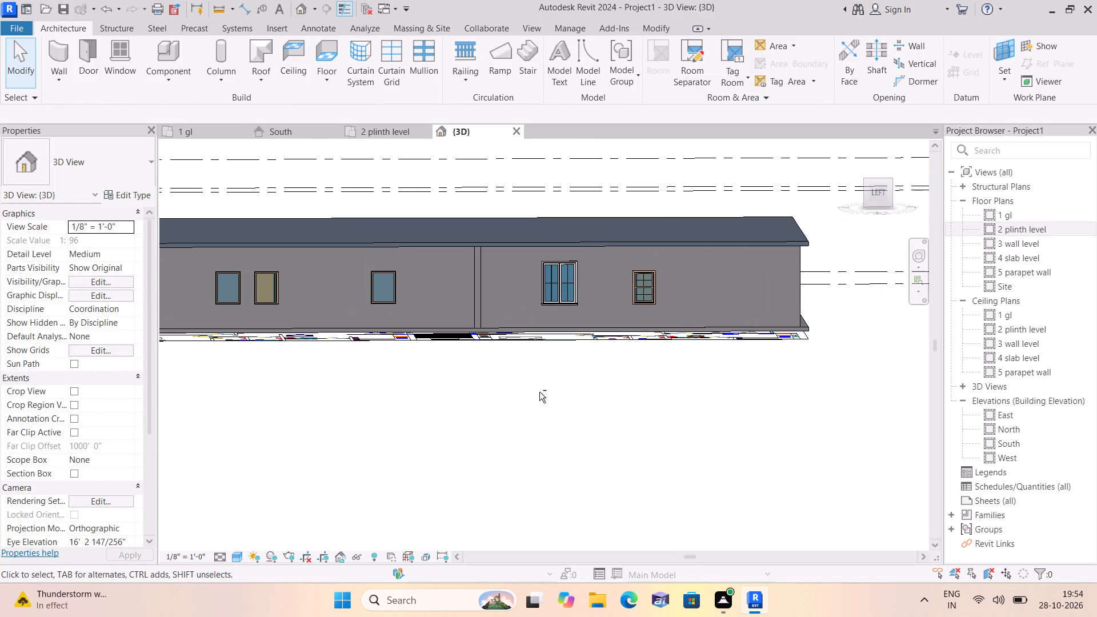
middle_click_drag(538, 392, 789, 439, "shift")
scroll(535, 392, "down", 1, "shift")
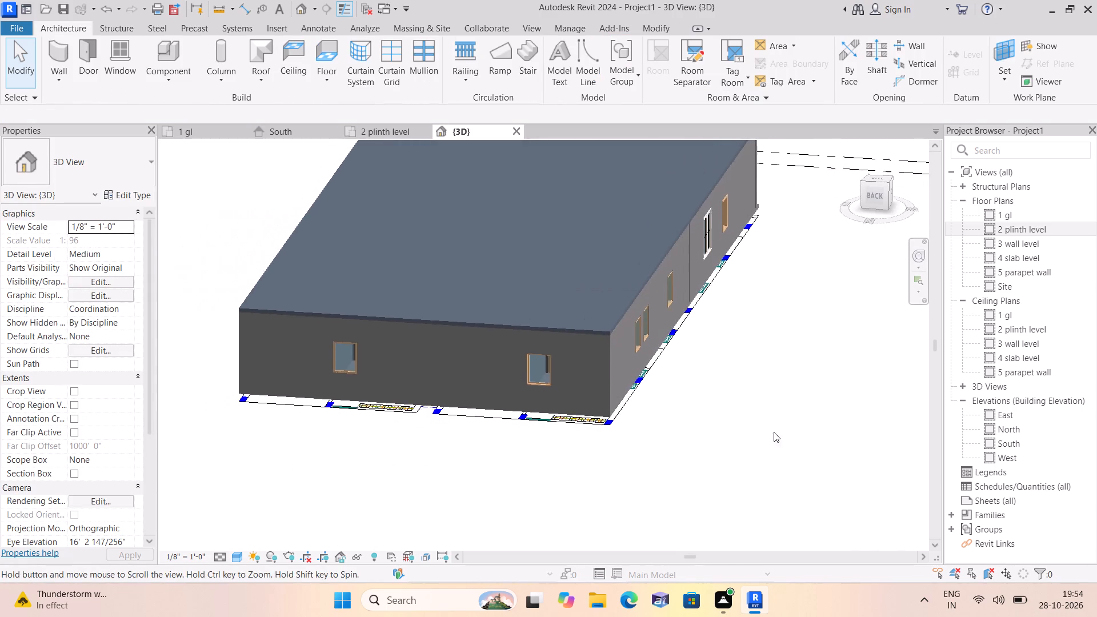
Examine the roof, outer walls, windows and entrance door of the building from all sides in the 3D view.
middle_click_drag(521, 436, 619, 502, "shift")
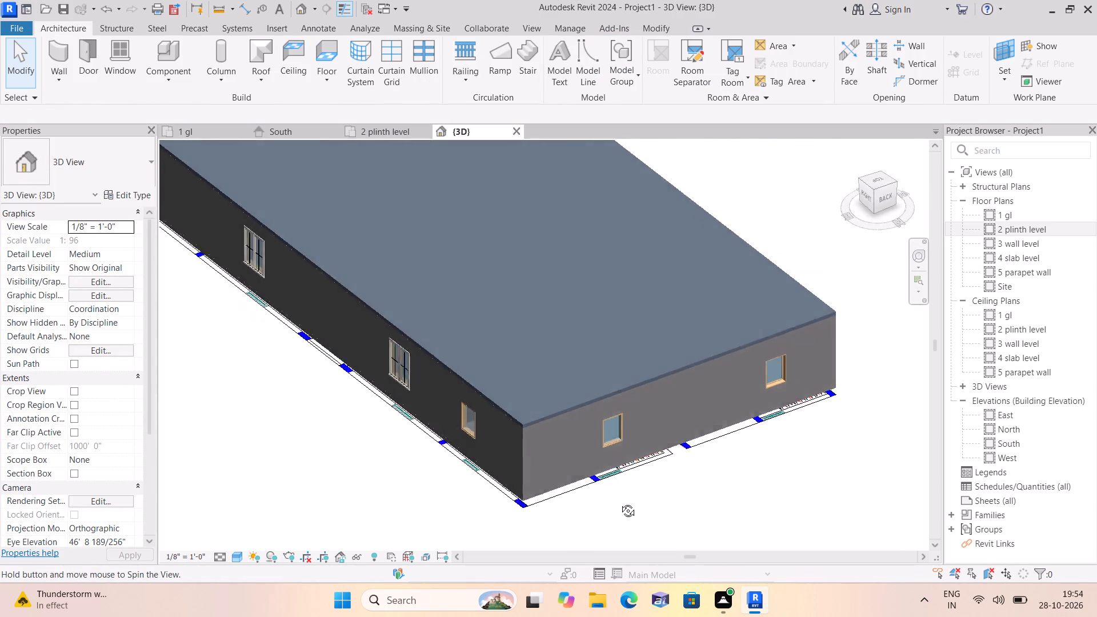
middle_click_drag(619, 502, 309, 467, "shift")
scroll(347, 439, "down", 2, "shift")
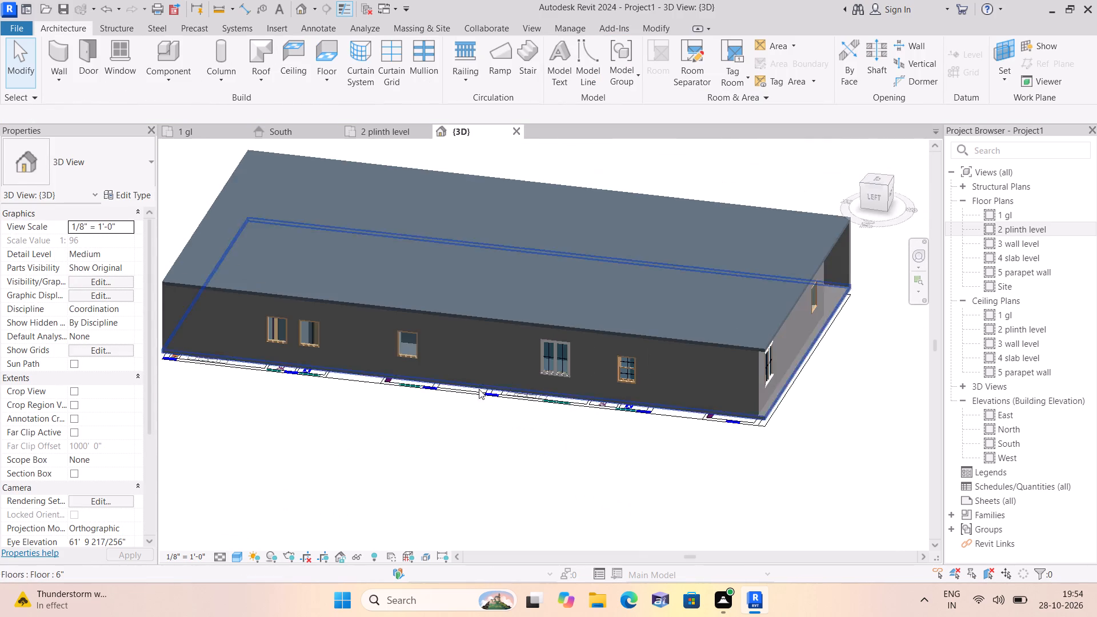
middle_click_drag(491, 410, 597, 459, "shift")
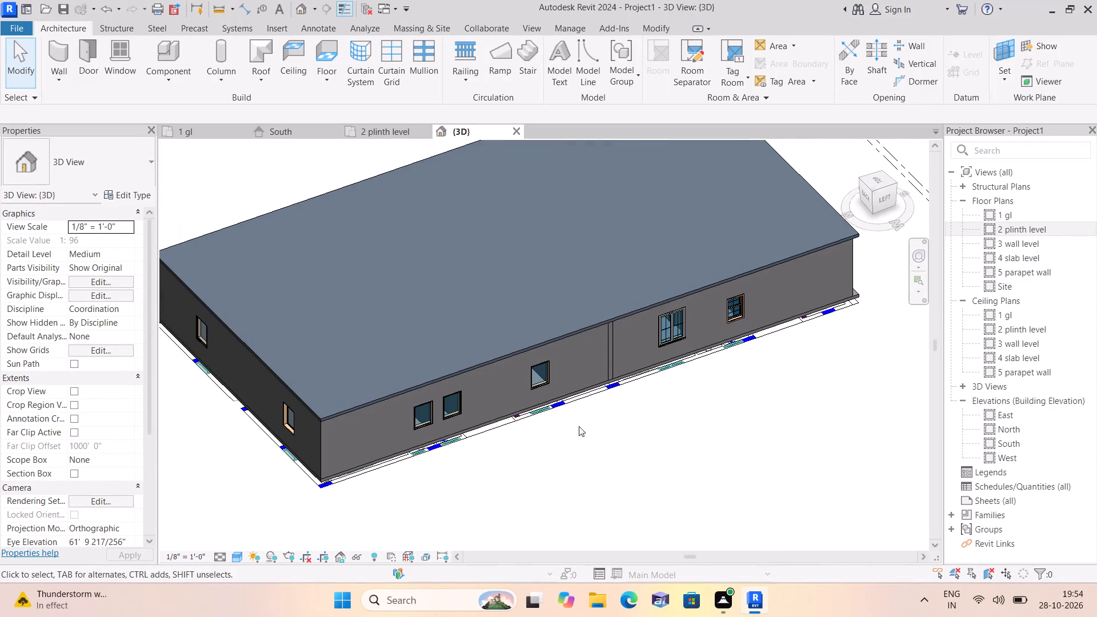
middle_click_drag(623, 433, 371, 275)
scroll(623, 432, "down", 1, "shift")
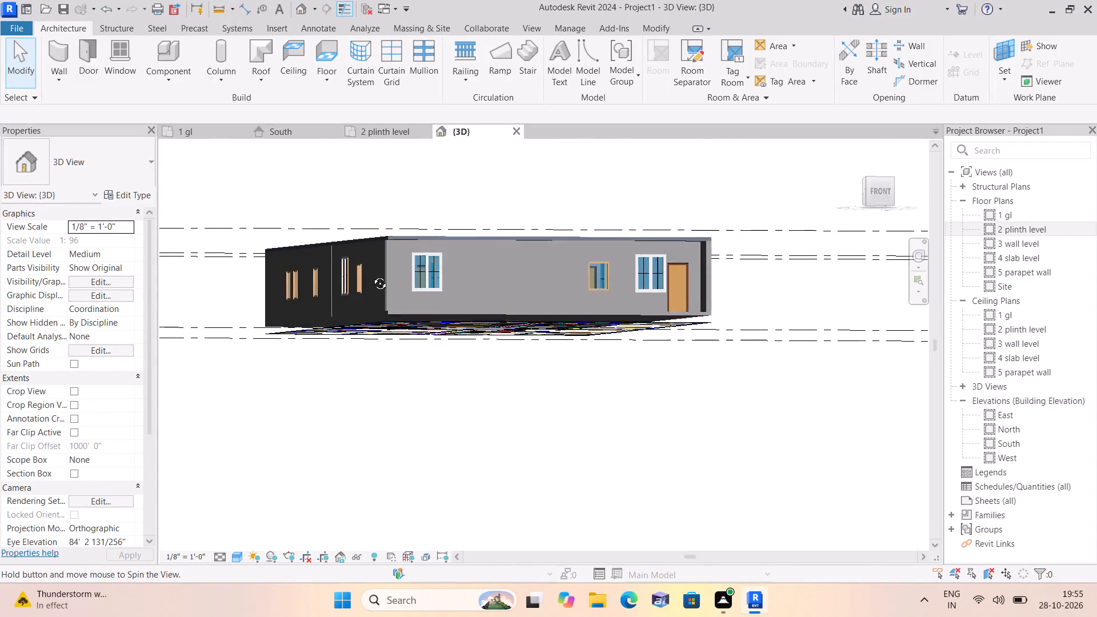
middle_click_drag(371, 275, 410, 419)
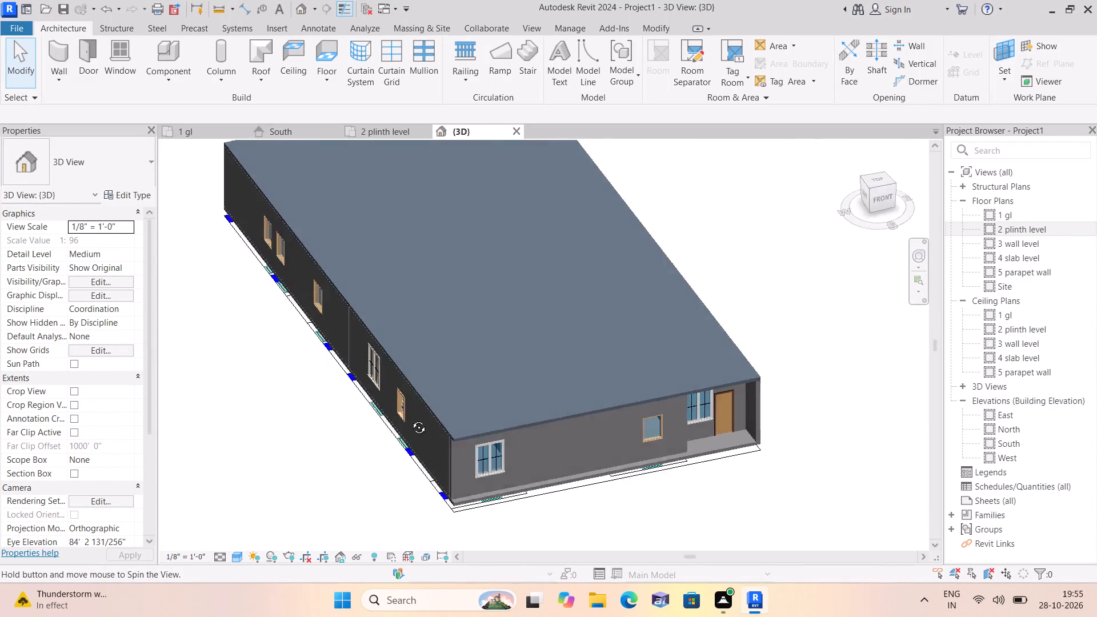
middle_click_drag(410, 419, 520, 388)
scroll(525, 376, "down", 2)
middle_click_drag(409, 365, 486, 423, "shift")
middle_click_drag(583, 459, 611, 468, "shift")
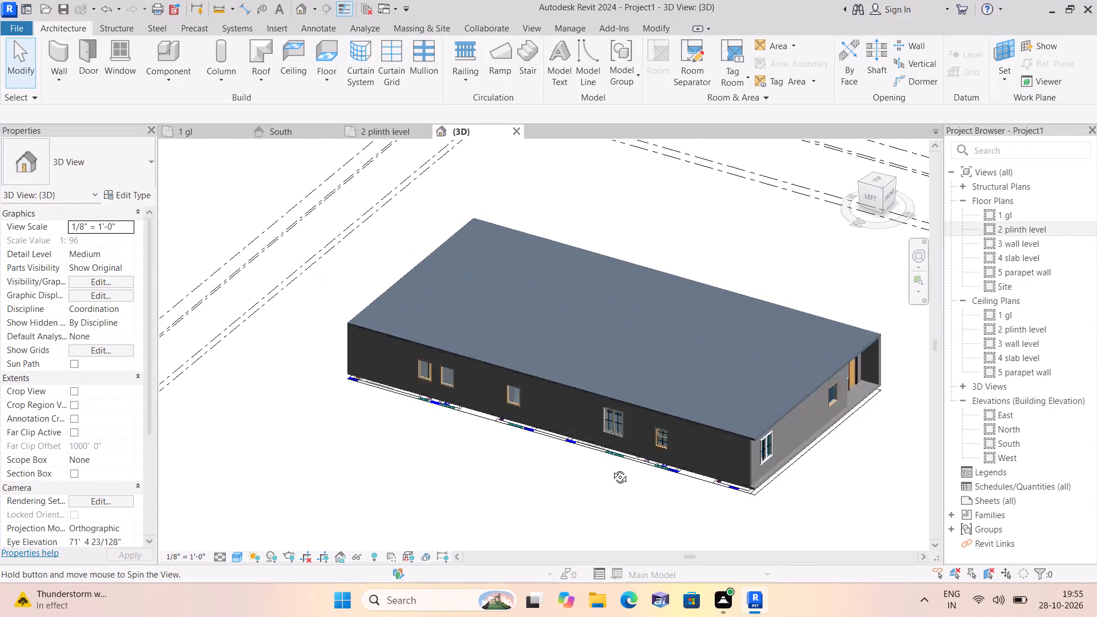
middle_click_drag(611, 468, 735, 472, "shift")
scroll(683, 348, "down", 2)
middle_click_drag(702, 366, 692, 366)
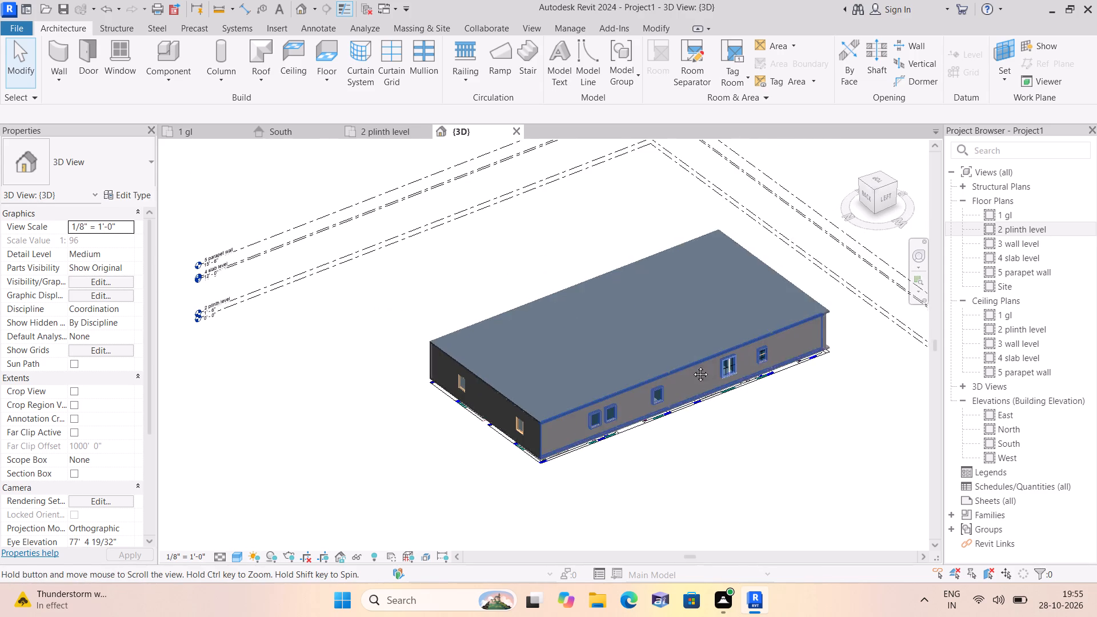
middle_click_drag(692, 366, 551, 368)
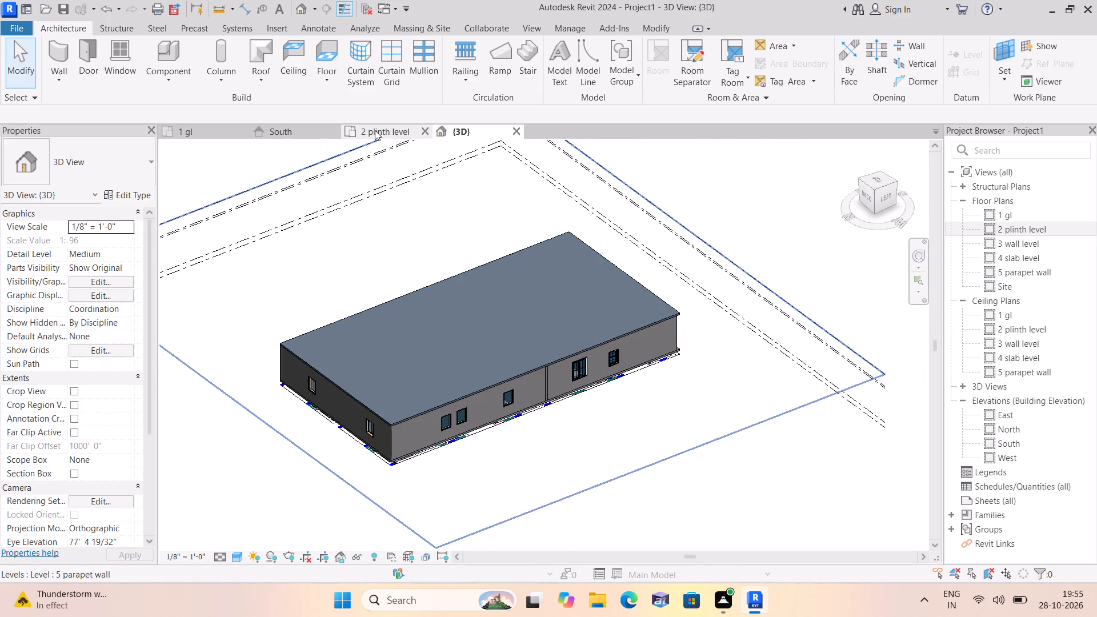
Check the 2 plinth level floor plan, and examine the whole building with its roof and walls in the 3D view.
left_click(376, 132)
scroll(473, 251, "down", 1)
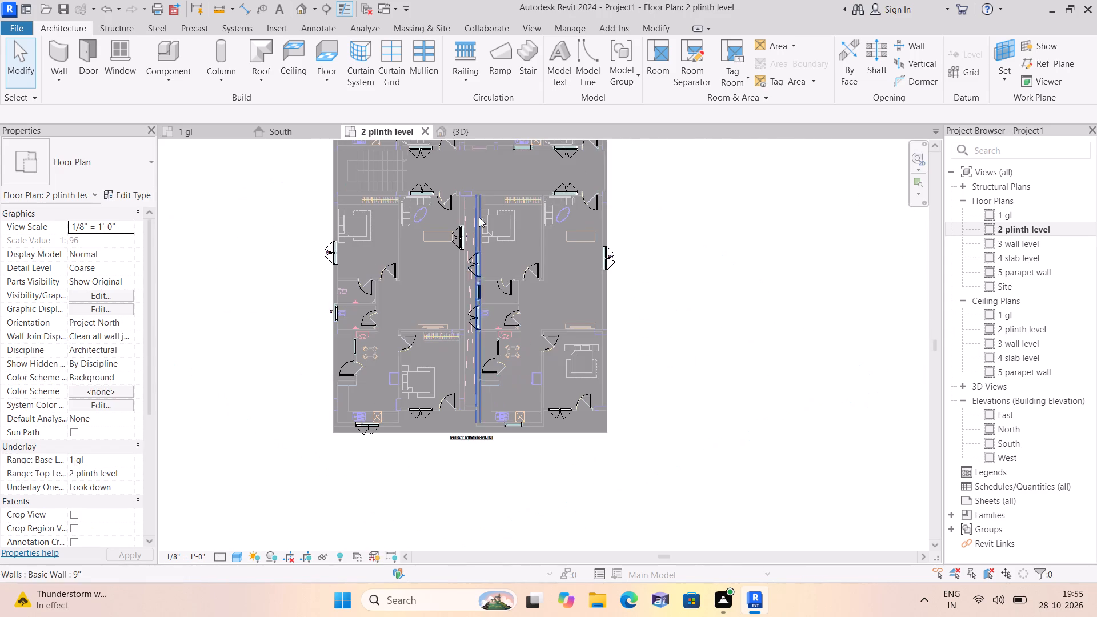
left_click(459, 132)
scroll(465, 343, "up", 1)
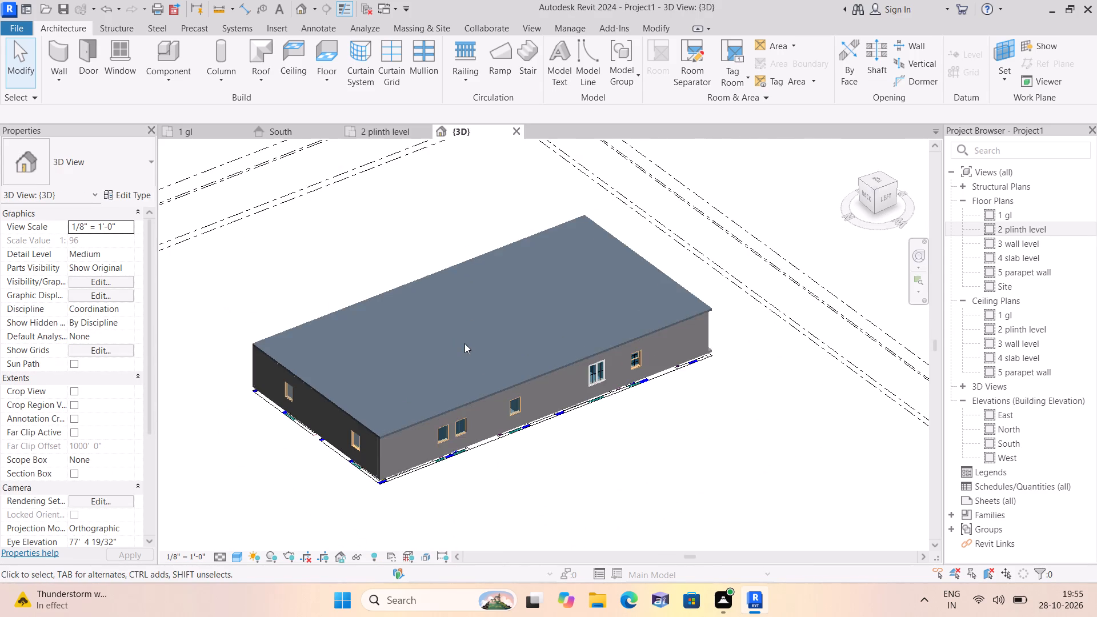
scroll(467, 346, "down", 1)
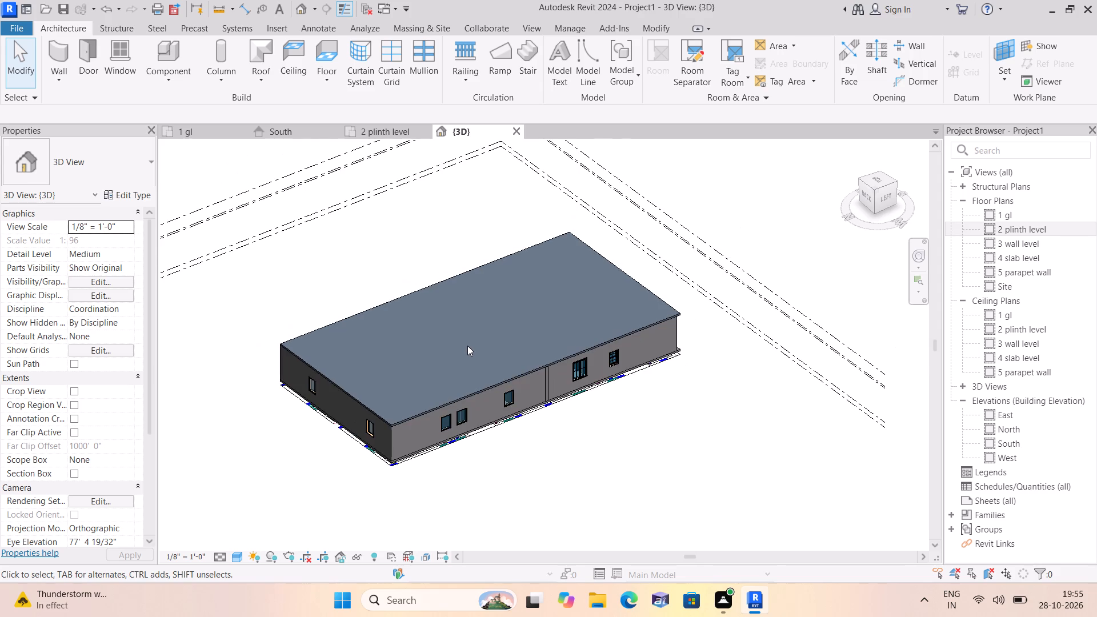
scroll(467, 346, "down", 1)
scroll(475, 387, "up", 1)
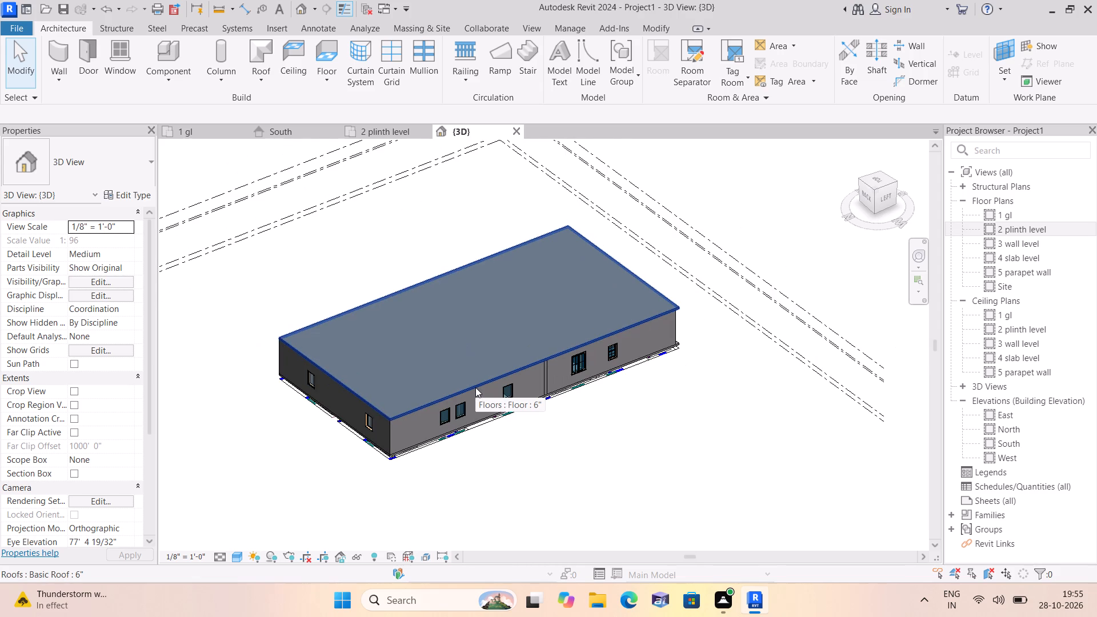
middle_click_drag(474, 387, 427, 367)
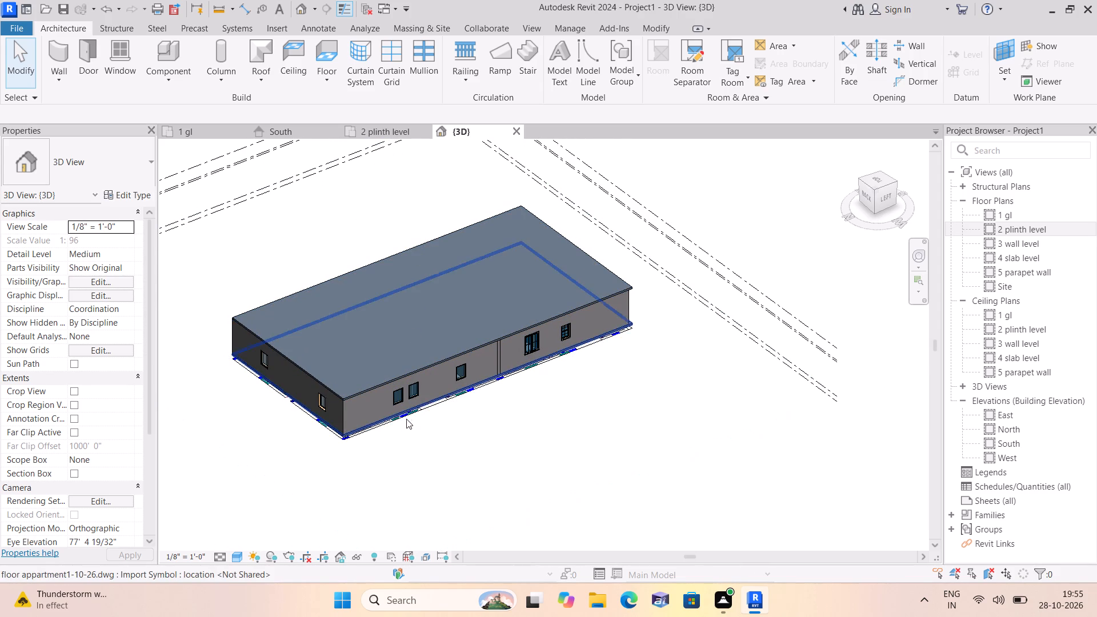
scroll(430, 400, "down", 1)
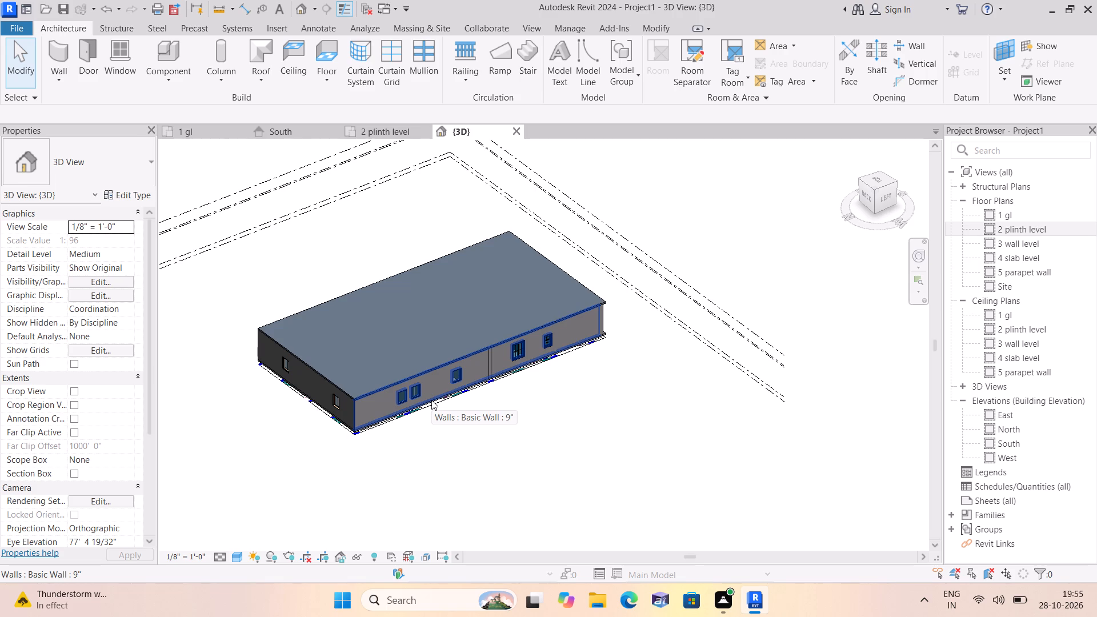
scroll(431, 400, "up", 1)
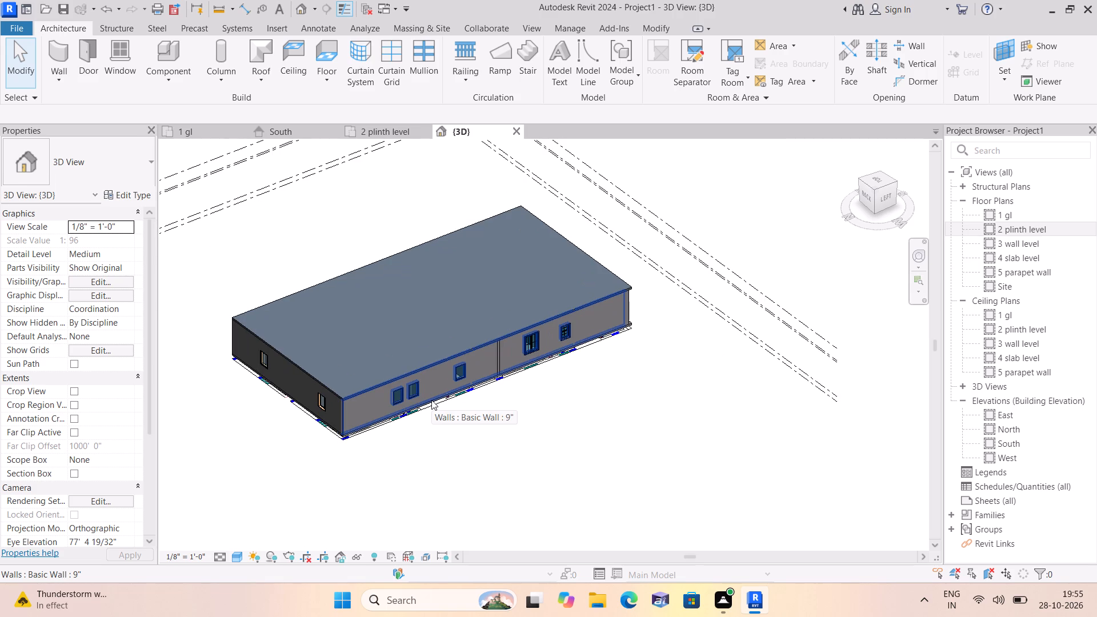
Examine the building against the level lines in the South elevation, check the 1 gl floor plan and return to the 3D view.
left_click(285, 129)
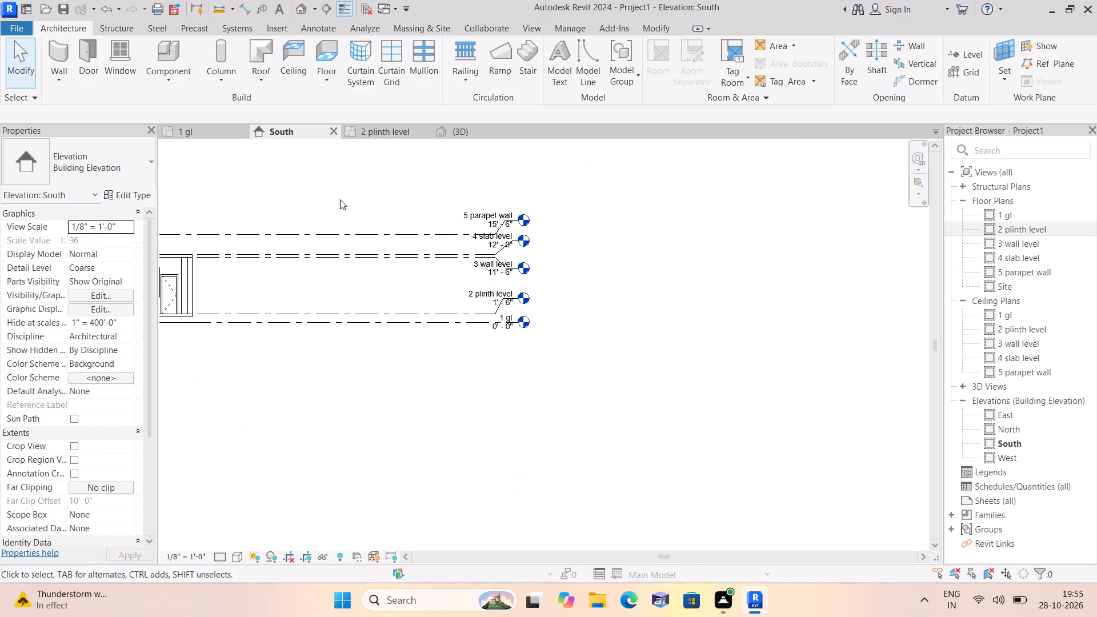
middle_click_drag(328, 326, 653, 349)
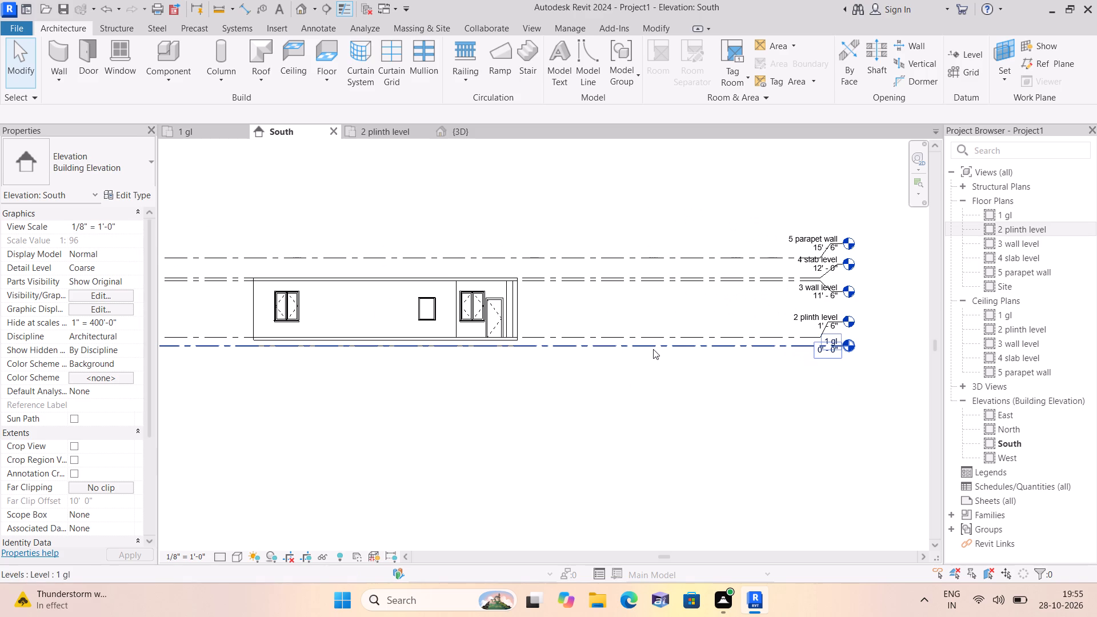
scroll(489, 333, "up", 2)
scroll(475, 287, "up", 4)
scroll(475, 287, "down", 4)
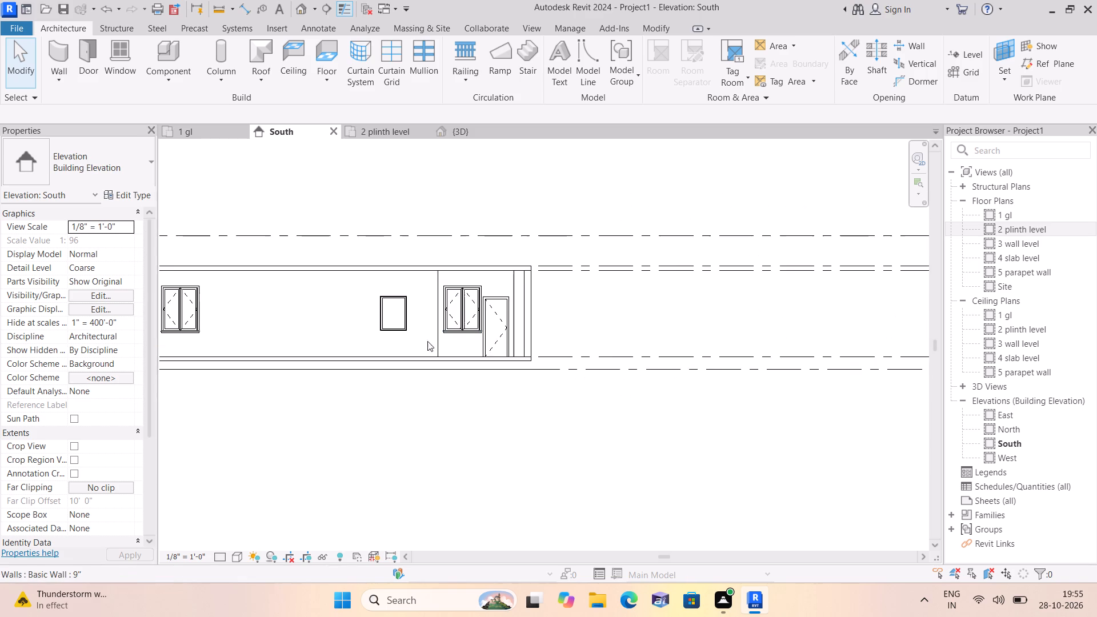
middle_click_drag(350, 332, 624, 370)
scroll(624, 370, "down", 1)
middle_click_drag(642, 352, 630, 360)
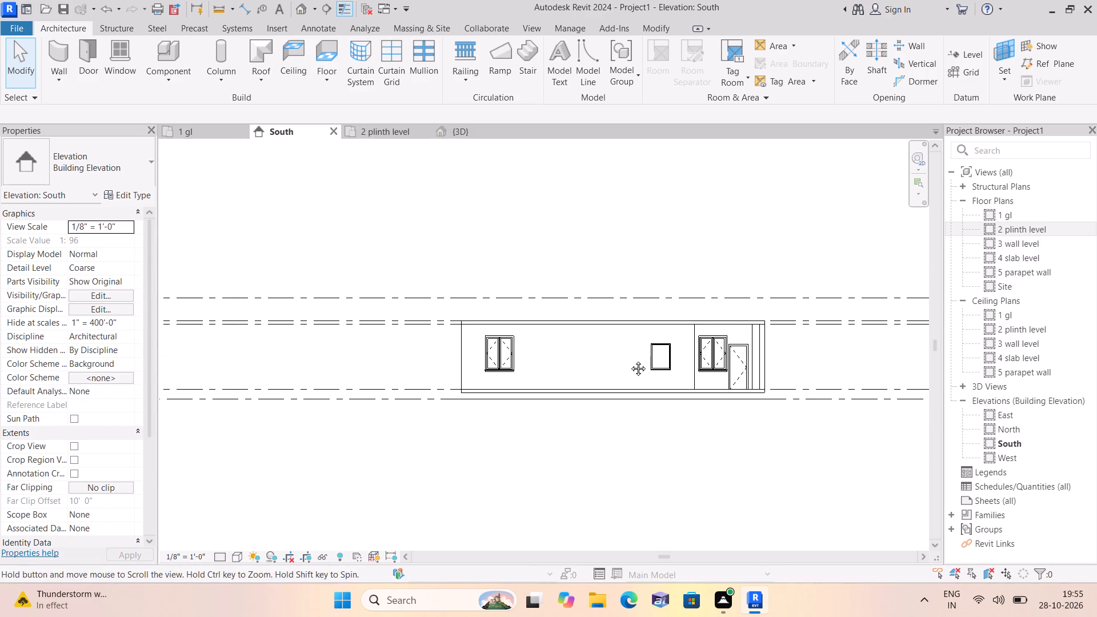
middle_click_drag(630, 360, 611, 371)
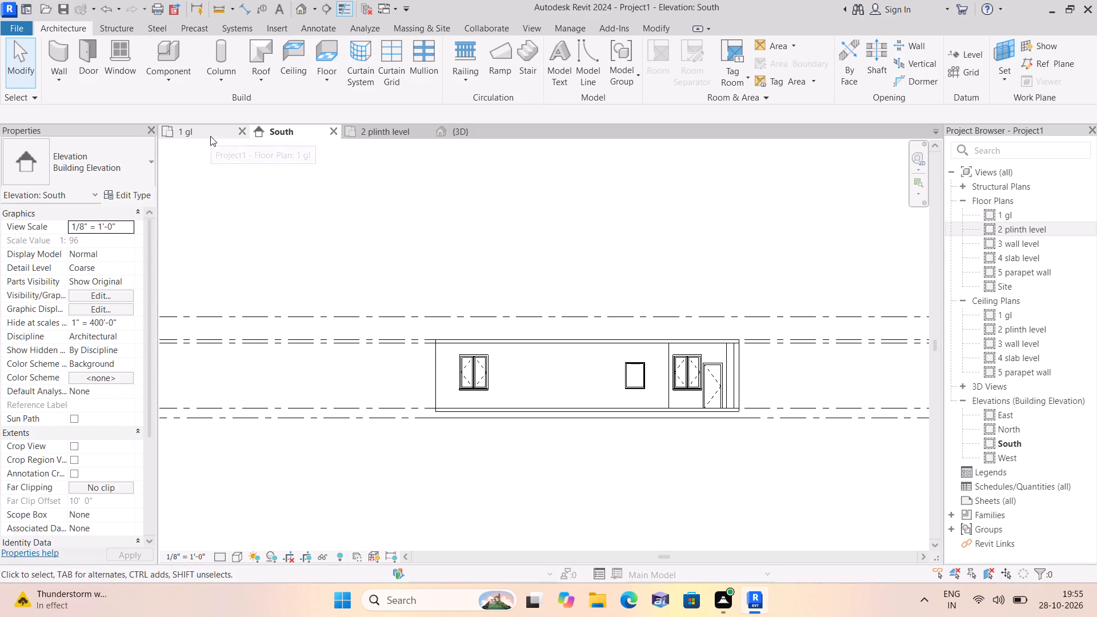
left_click(210, 136)
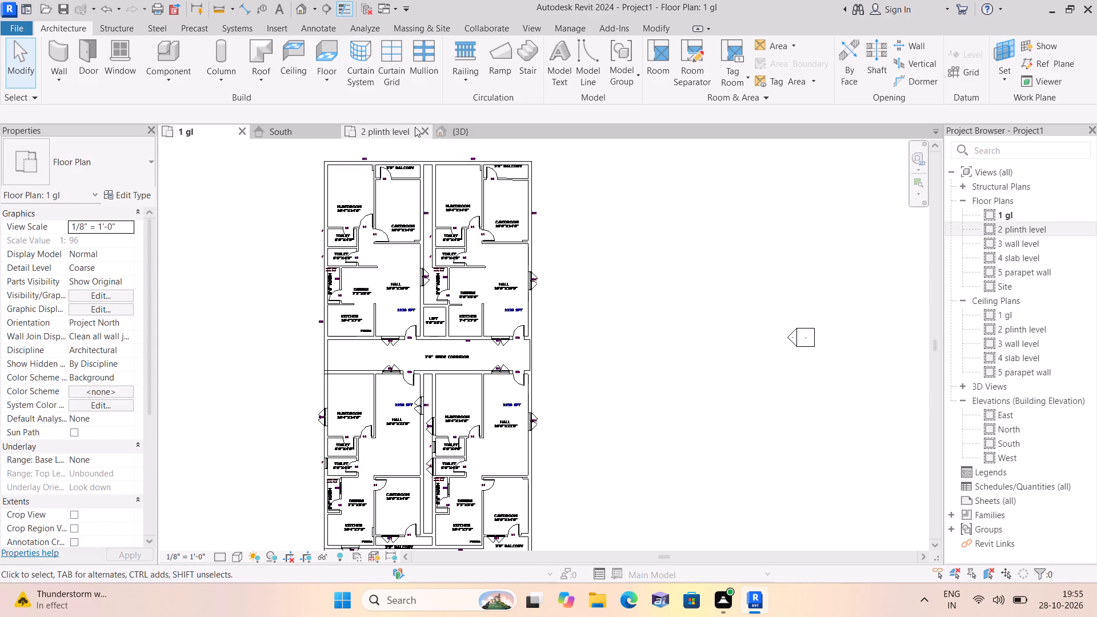
left_click(454, 130)
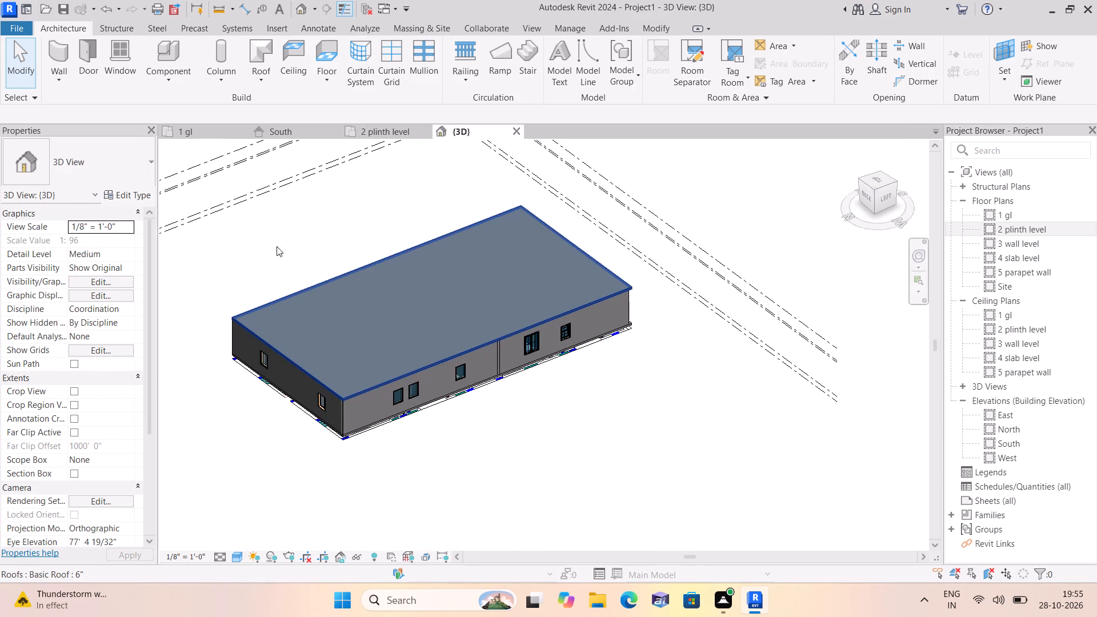
Set up an image export of the current 3D window, zoomed to 50% of actual size with raster image quality 600.
left_click(19, 26)
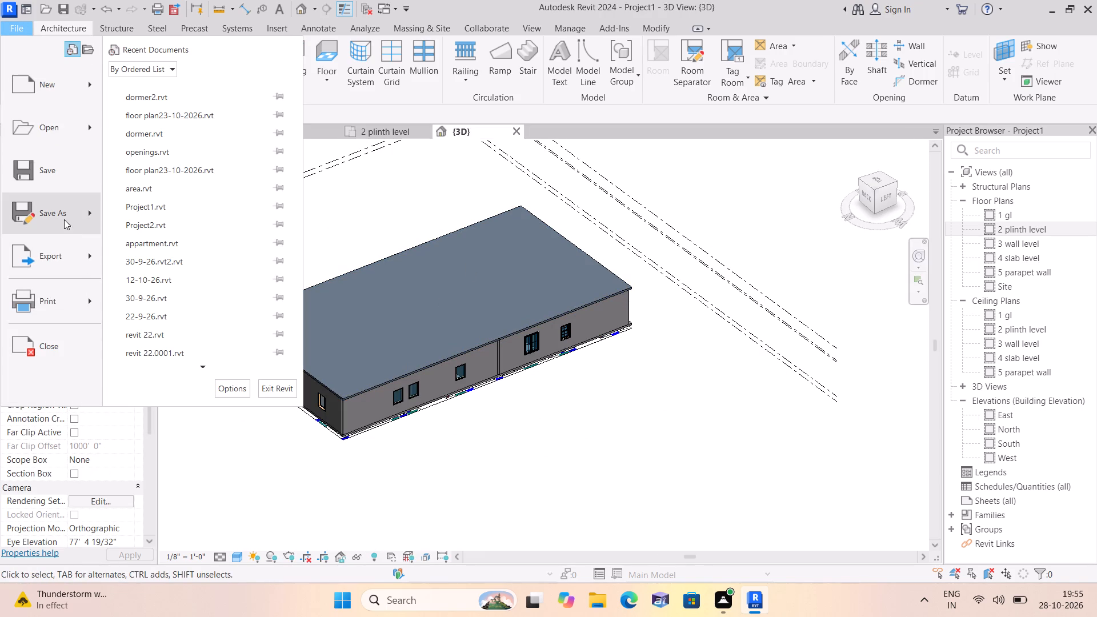
left_click(59, 254)
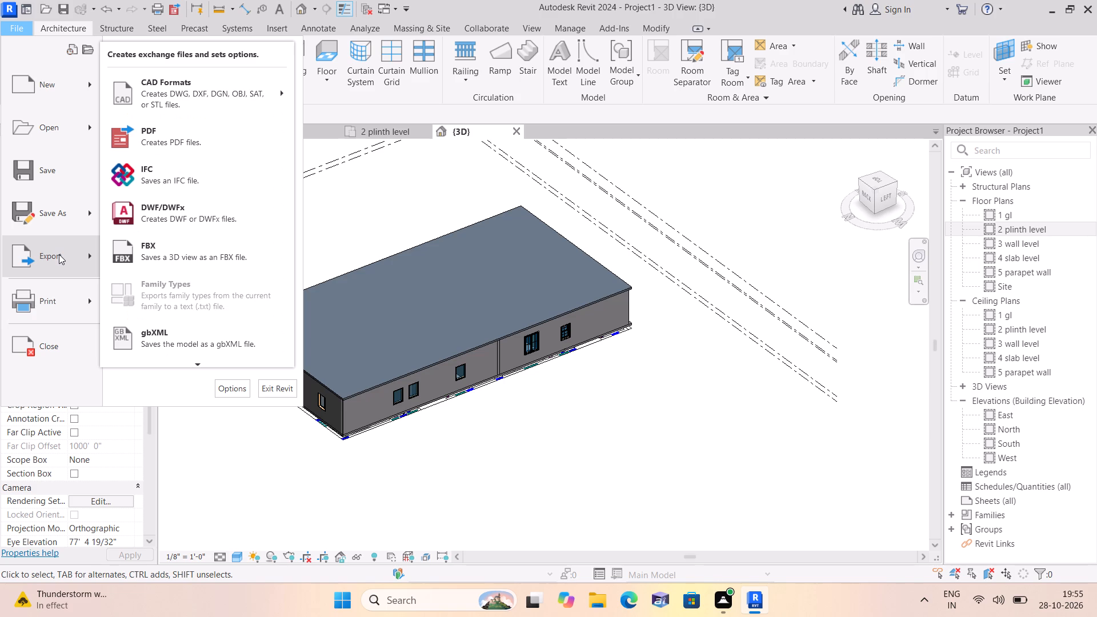
scroll(165, 318, "down", 3)
scroll(226, 312, "down", 3)
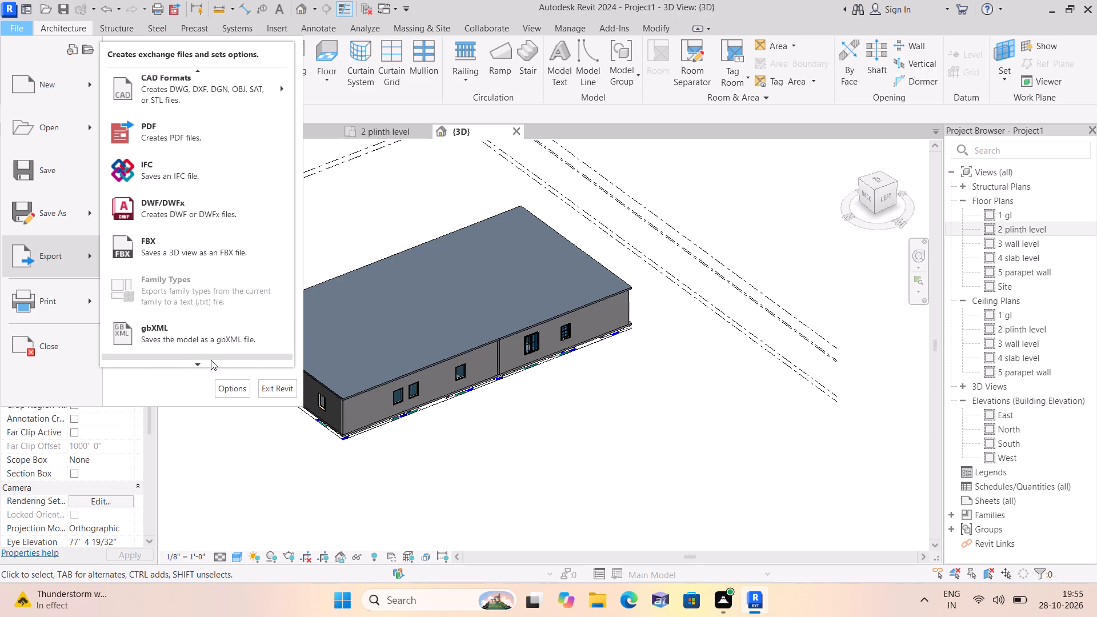
left_click(202, 360)
scroll(180, 291, "down", 4)
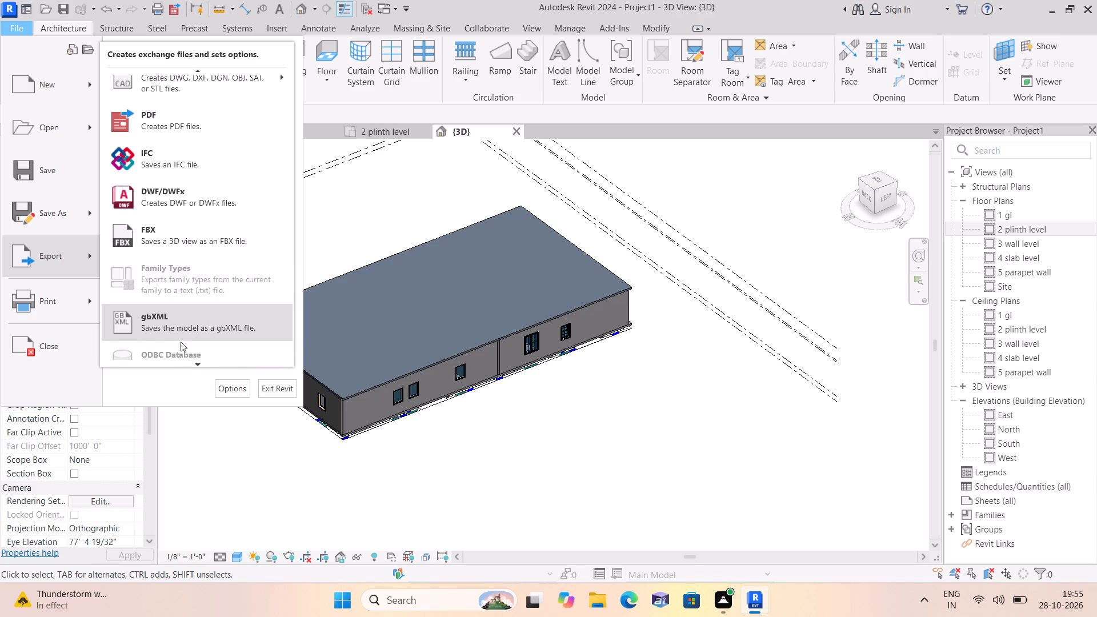
left_click(198, 363)
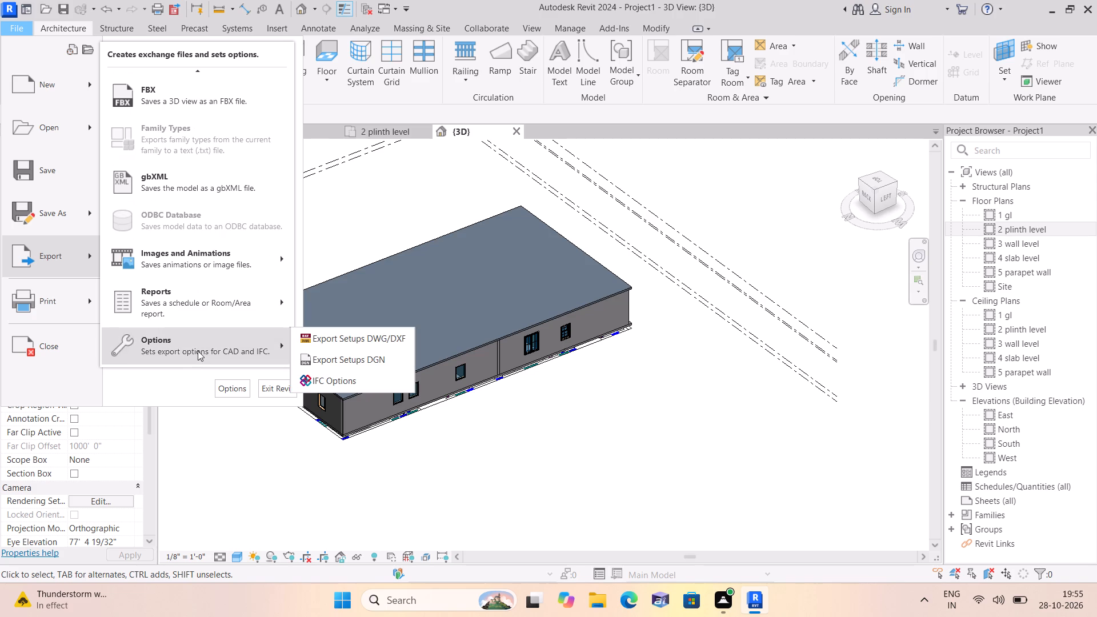
left_click(189, 260)
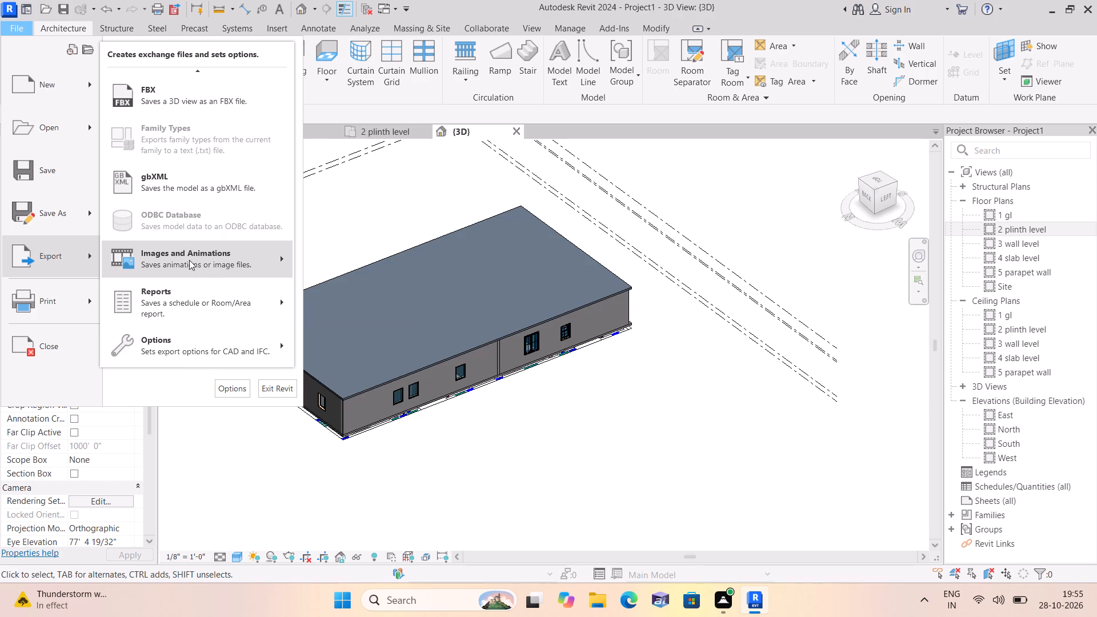
left_click(206, 258)
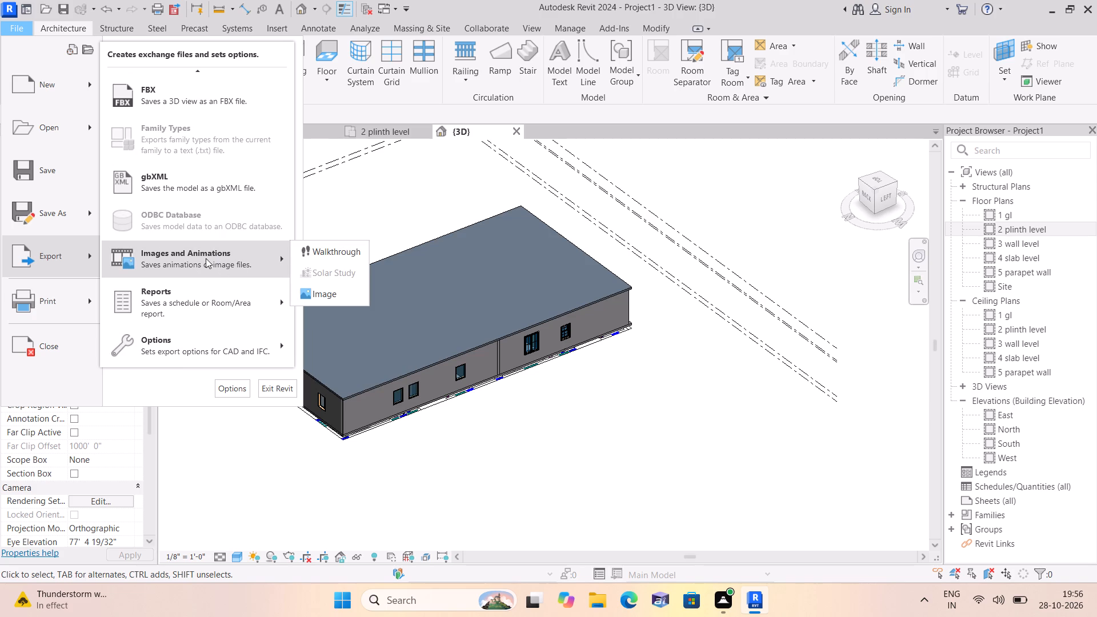
left_click(322, 291)
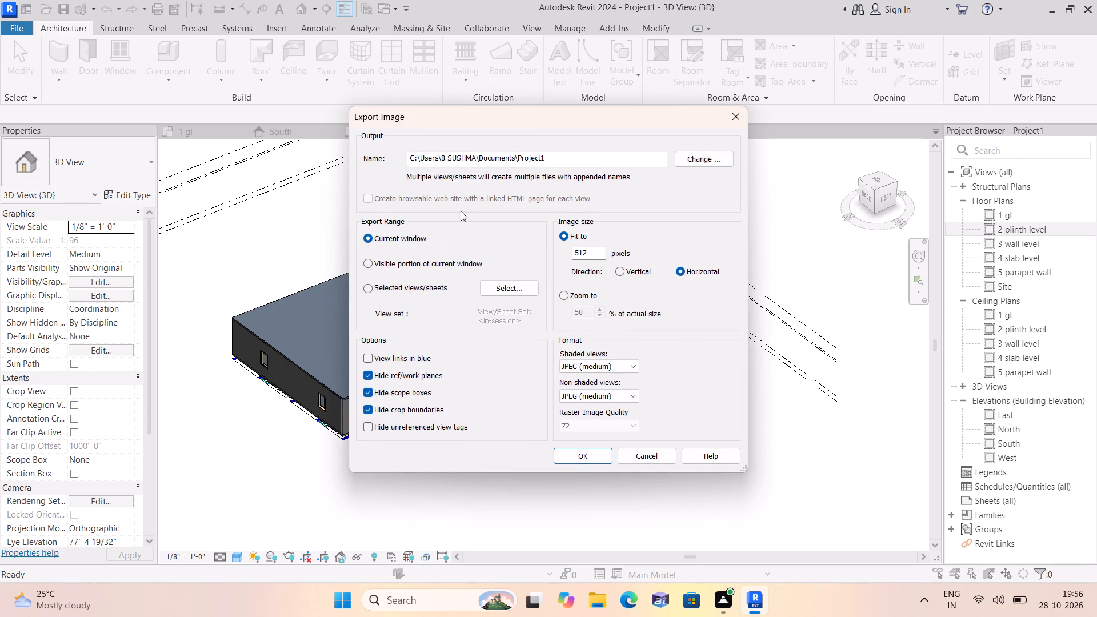
scroll(584, 257, "up", 2)
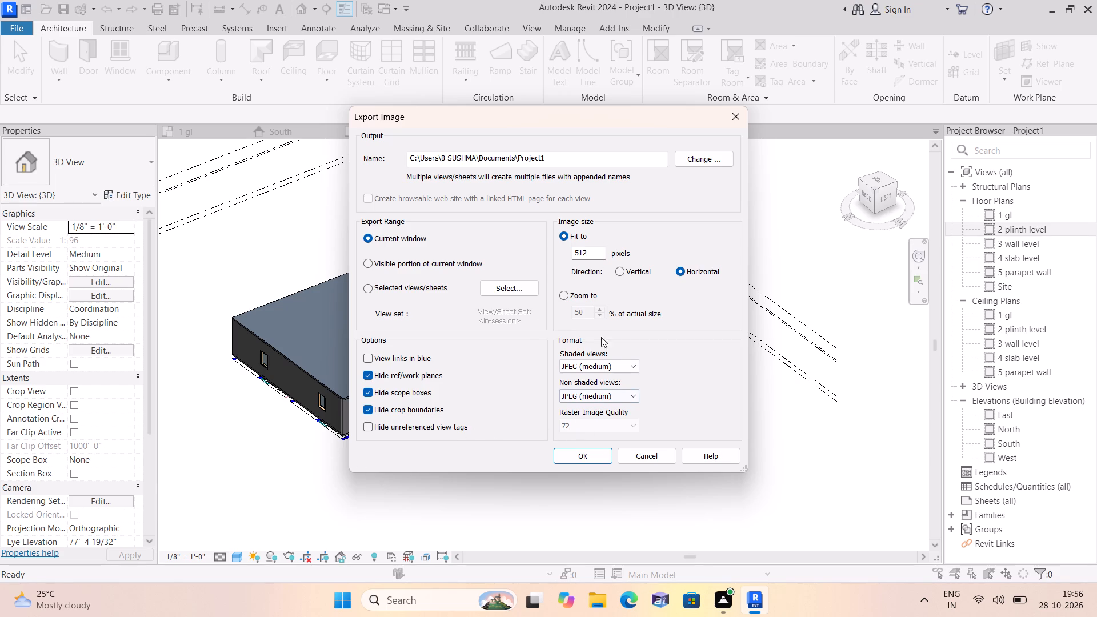
left_click(560, 297)
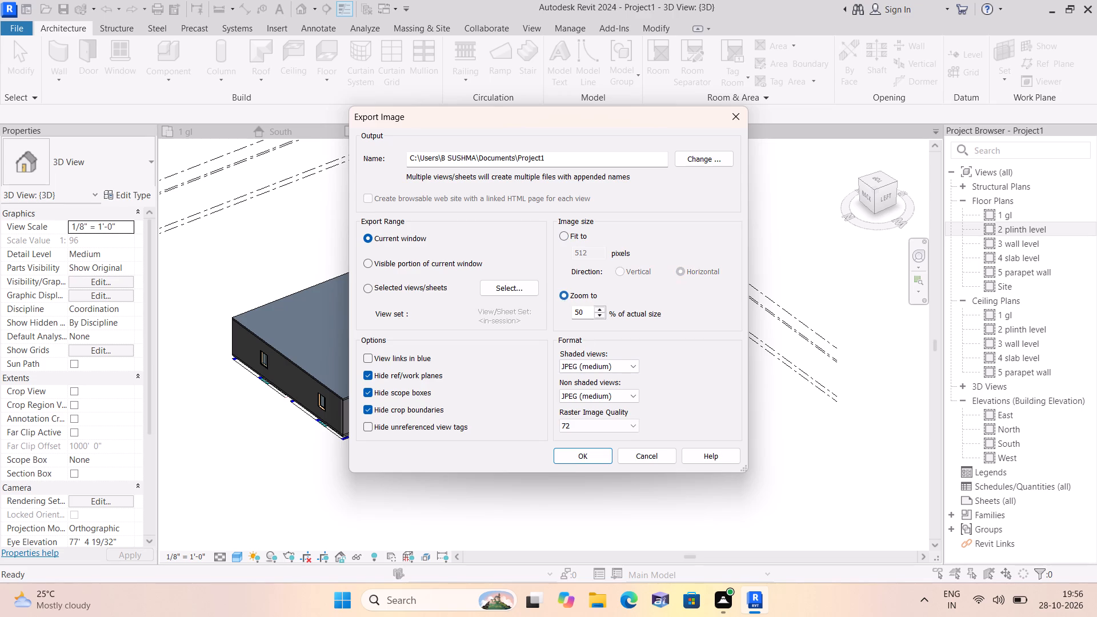
left_click(632, 426)
left_click(592, 465)
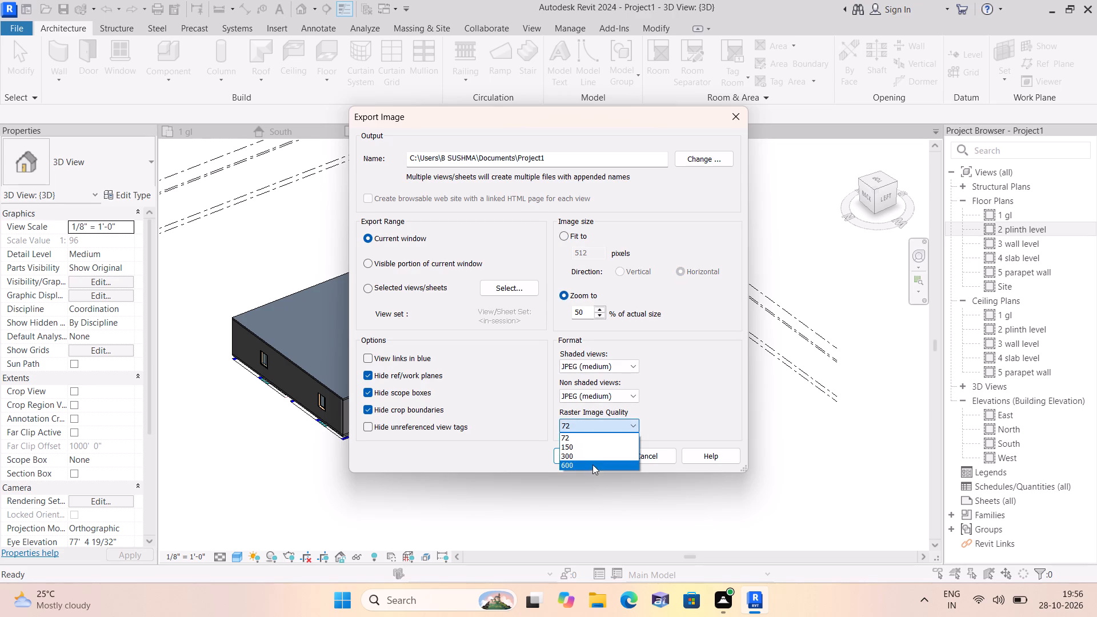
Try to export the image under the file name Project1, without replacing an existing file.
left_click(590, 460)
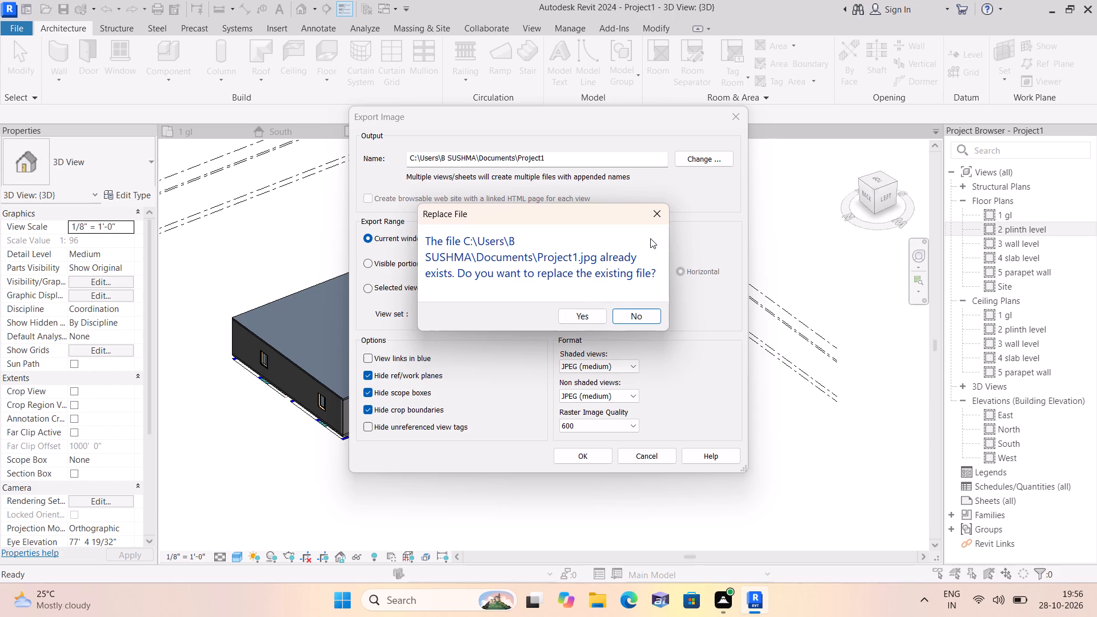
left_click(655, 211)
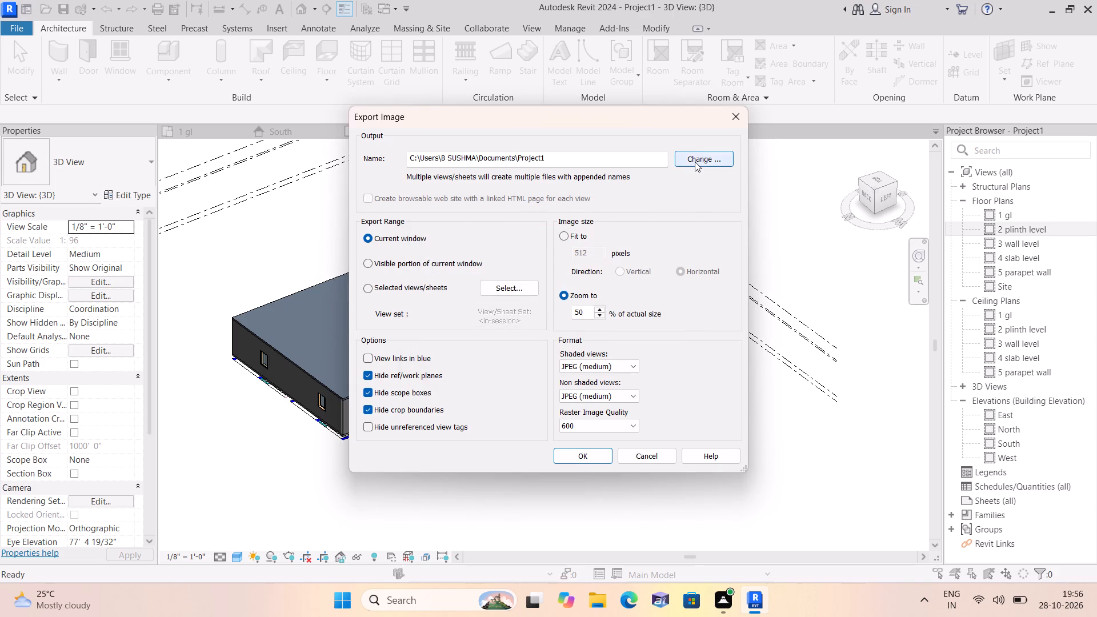
Export the 3D view image to the Desktop under the file name 3d floor 28.
left_click(695, 161)
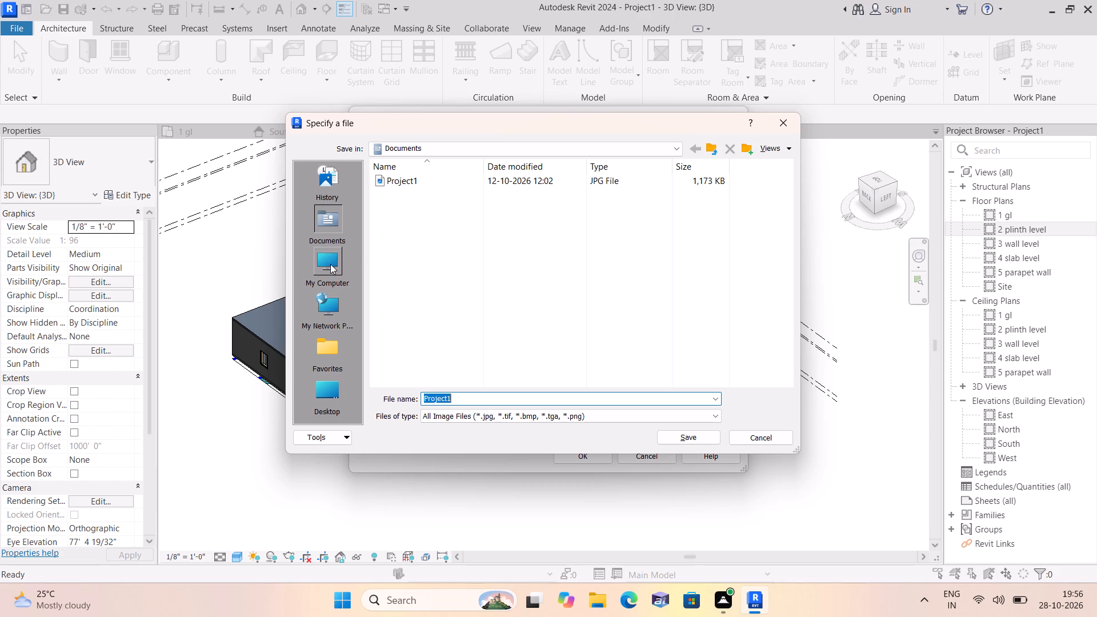
left_click(333, 398)
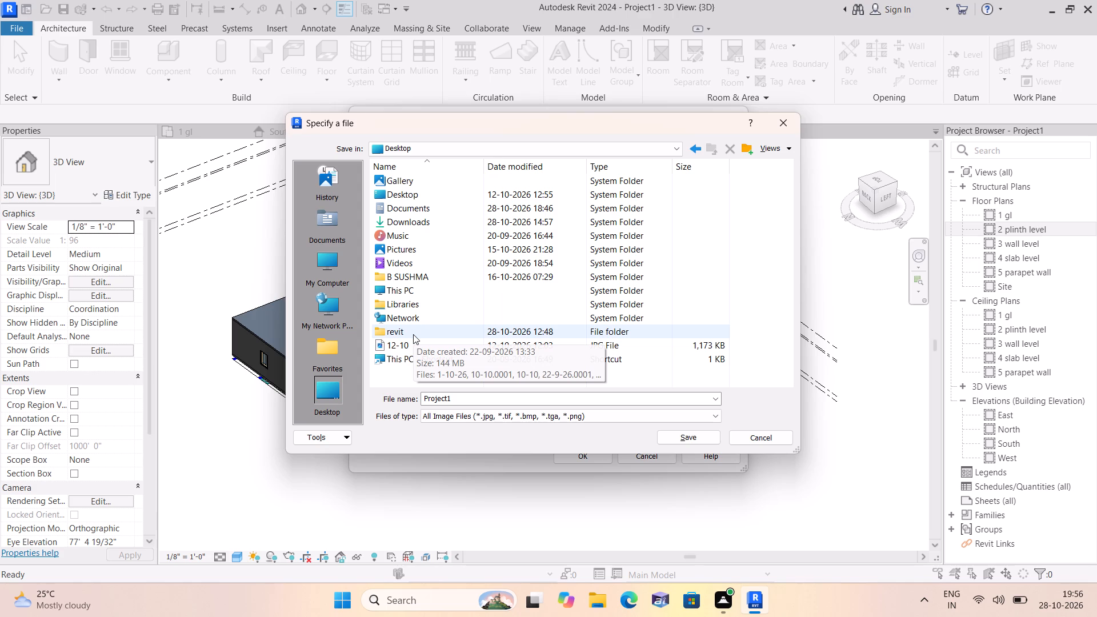
left_click(412, 198)
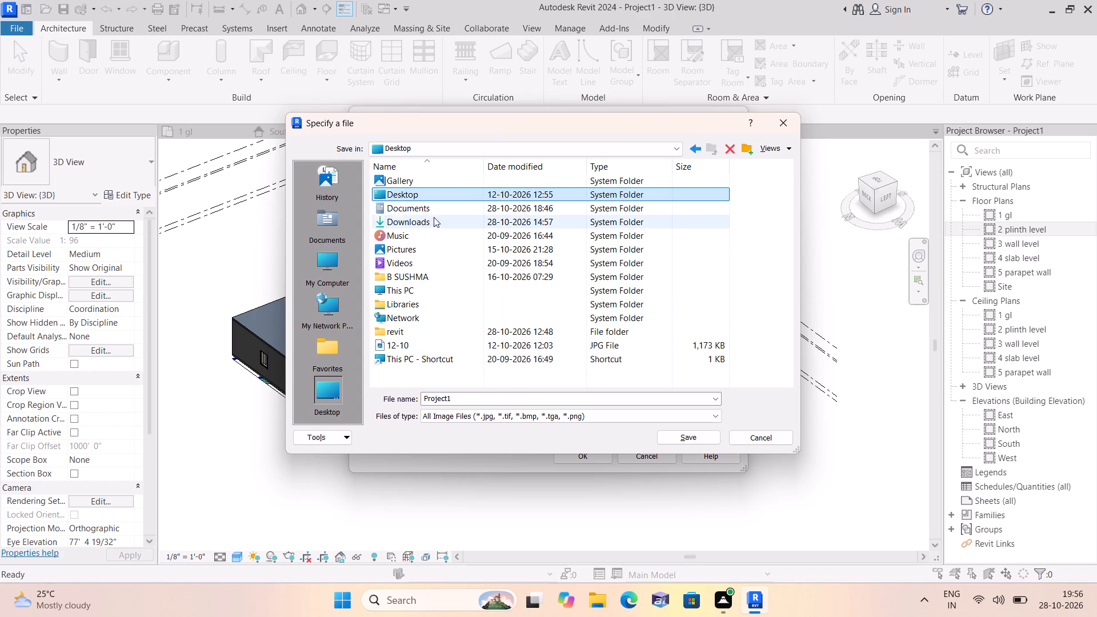
left_click(463, 399)
key("BackSpace")
key("BackSpace")
key("BackSpace")
key("BackSpace")
key("BackSpace")
key("BackSpace")
key("BackSpace")
key("BackSpace")
key("BackSpace")
key("BackSpace")
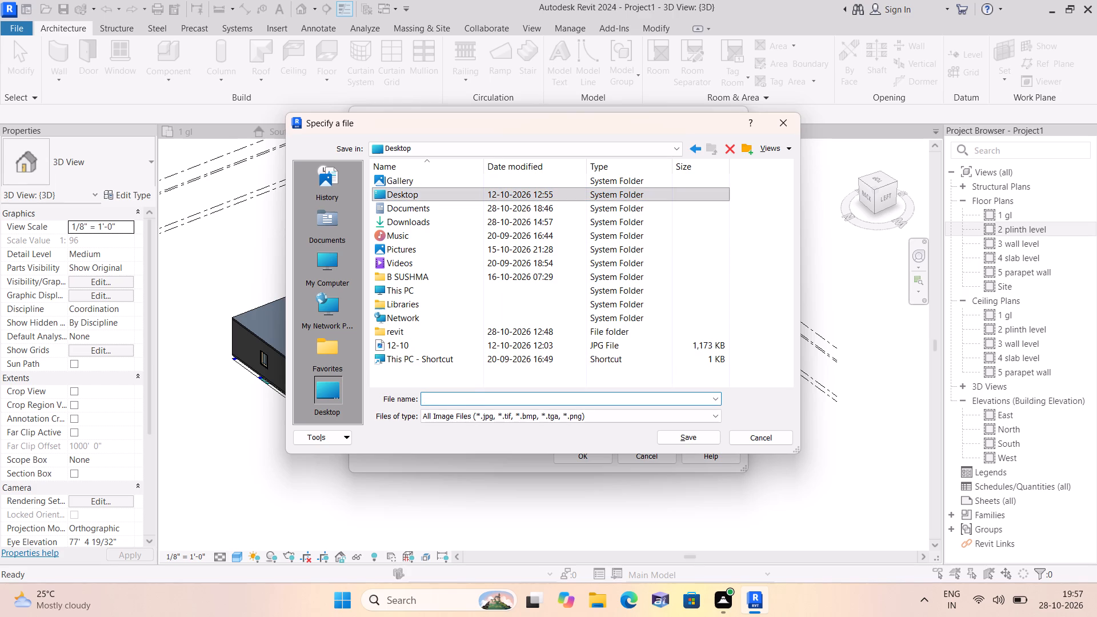
key("3")
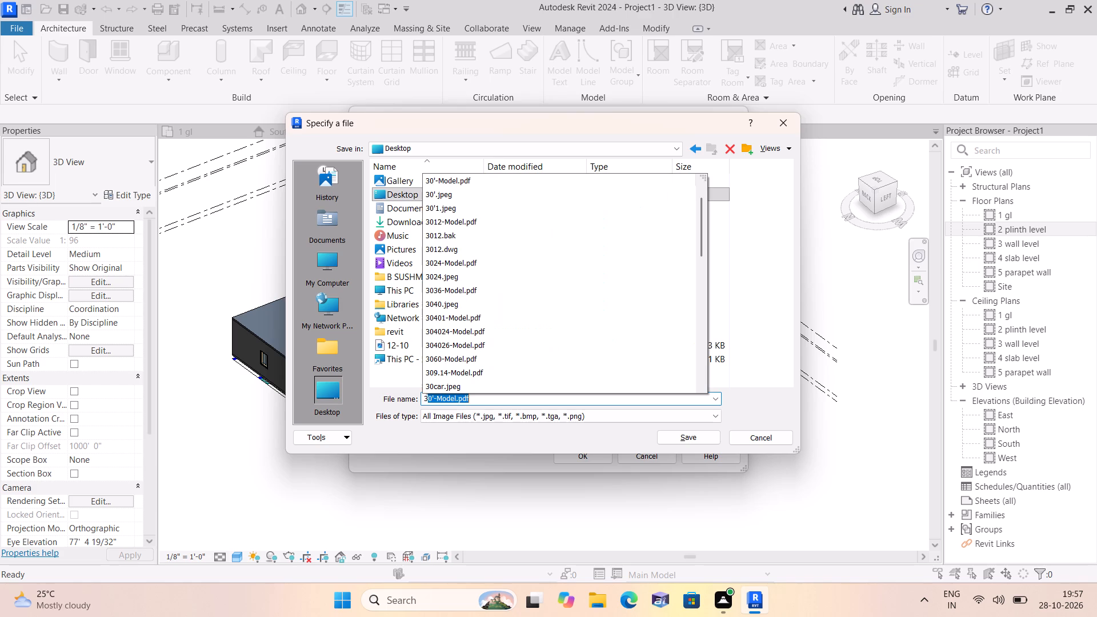
key("d")
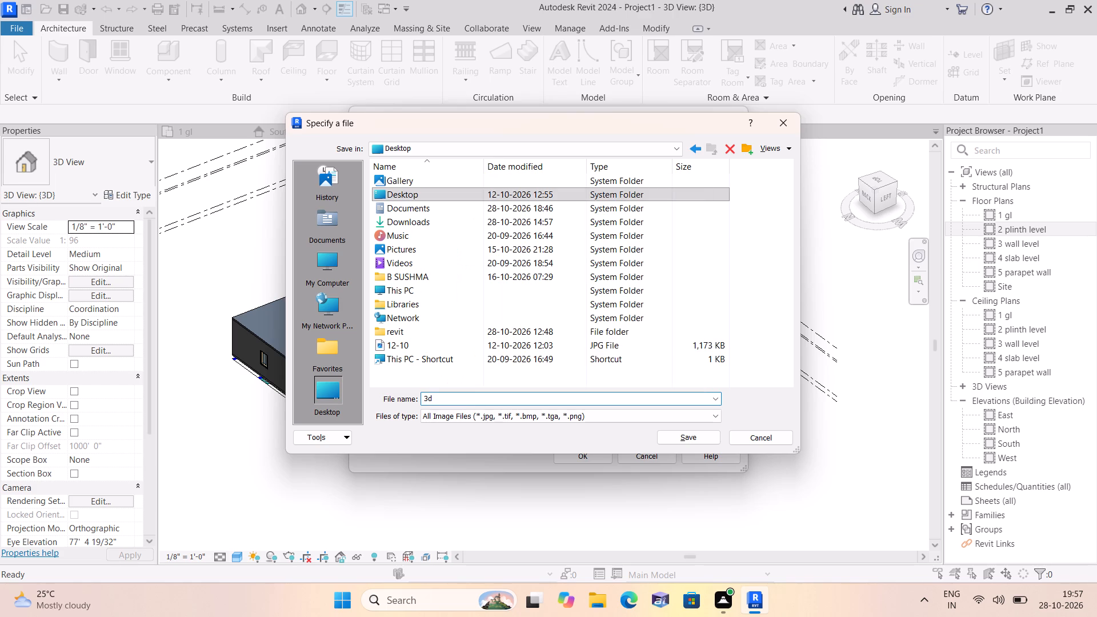
key("space")
type("floor")
key("space")
type("28")
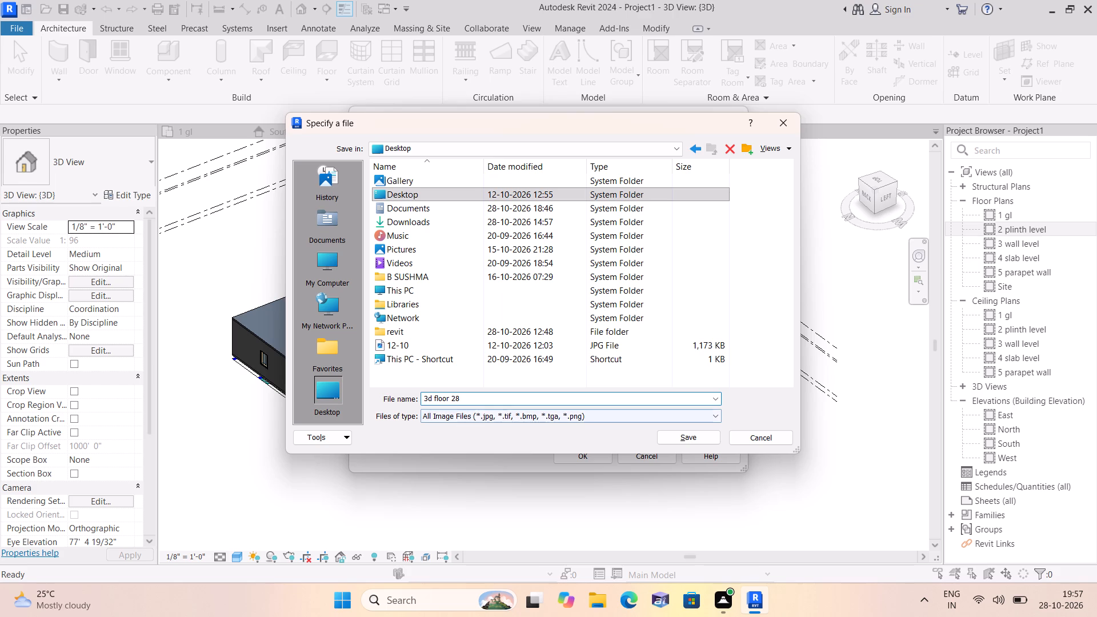
left_click(691, 438)
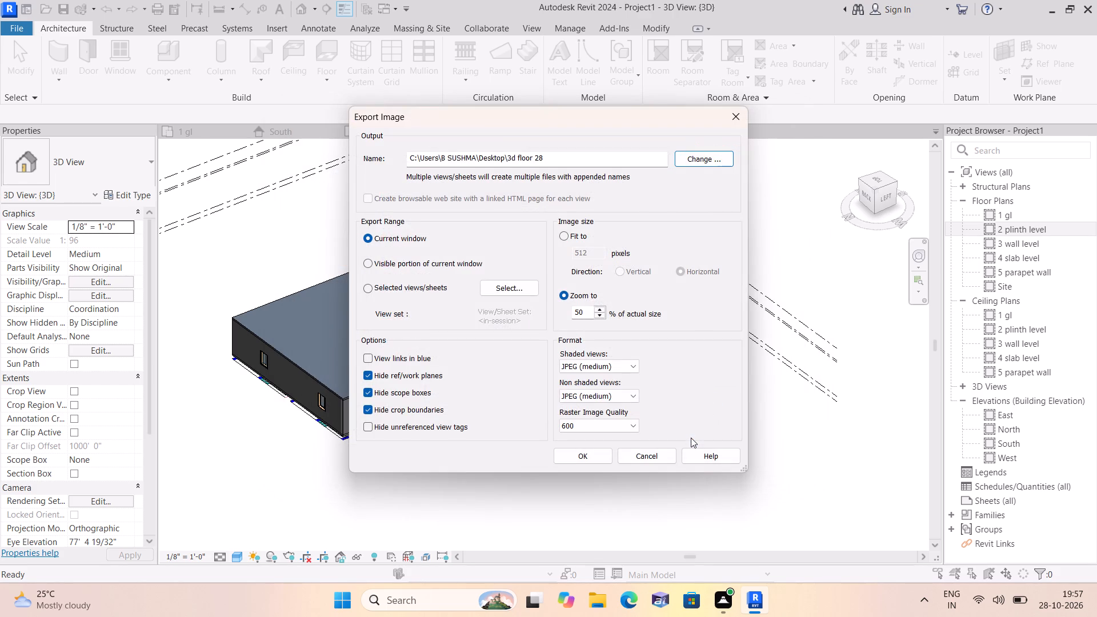
left_click(592, 457)
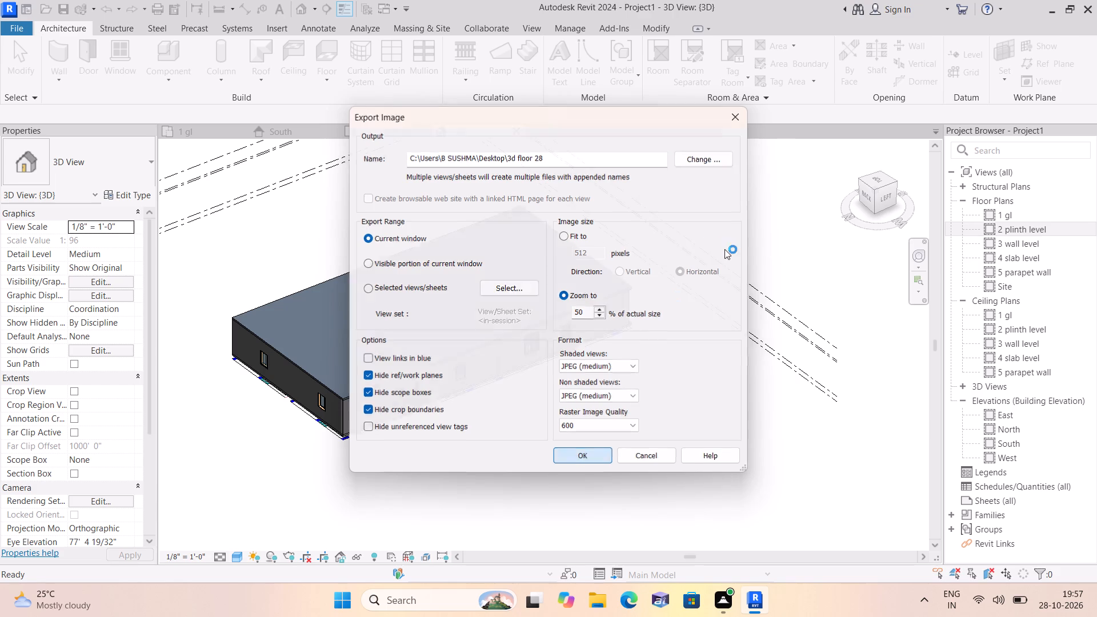
Examine the whole building and its surrounding level lines in the 3D view.
scroll(729, 264, "down", 3)
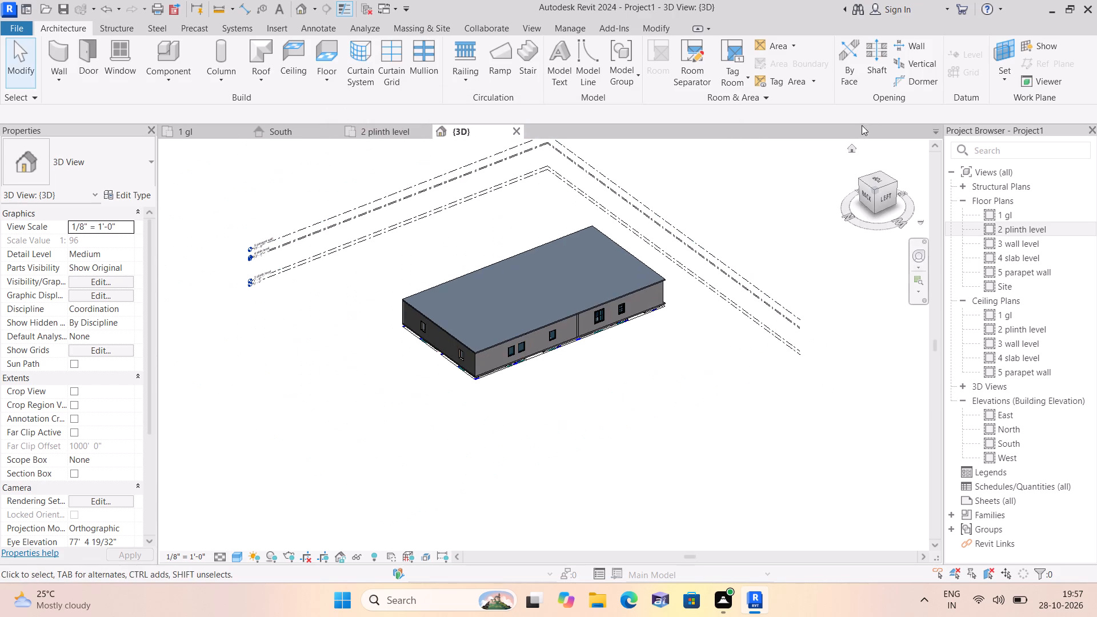
scroll(882, 129, "down", 1)
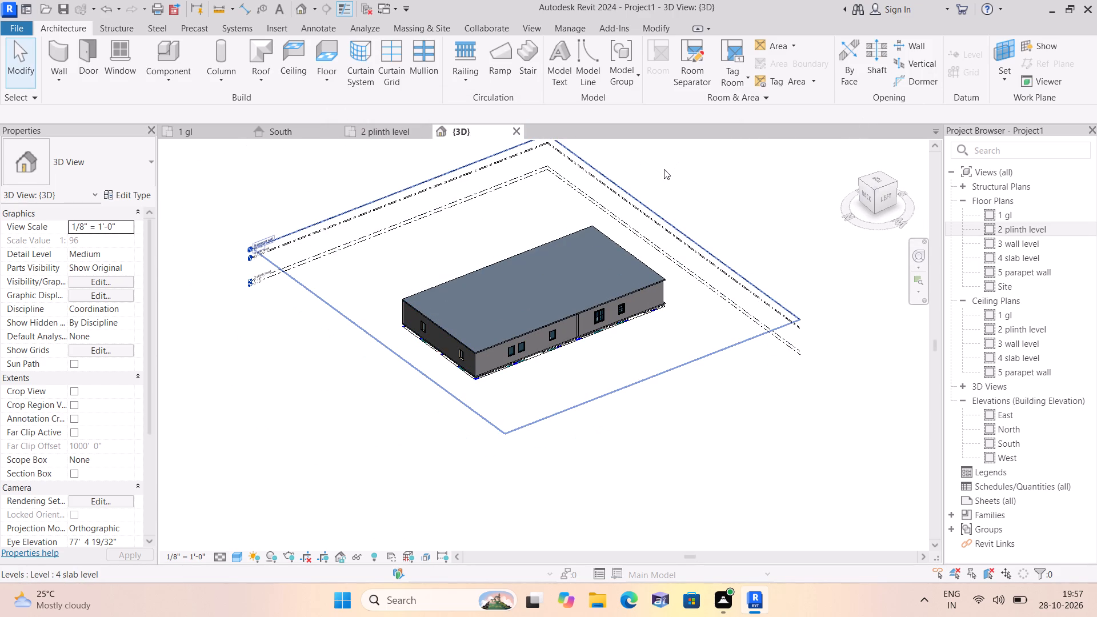
middle_click_drag(599, 194, 581, 211)
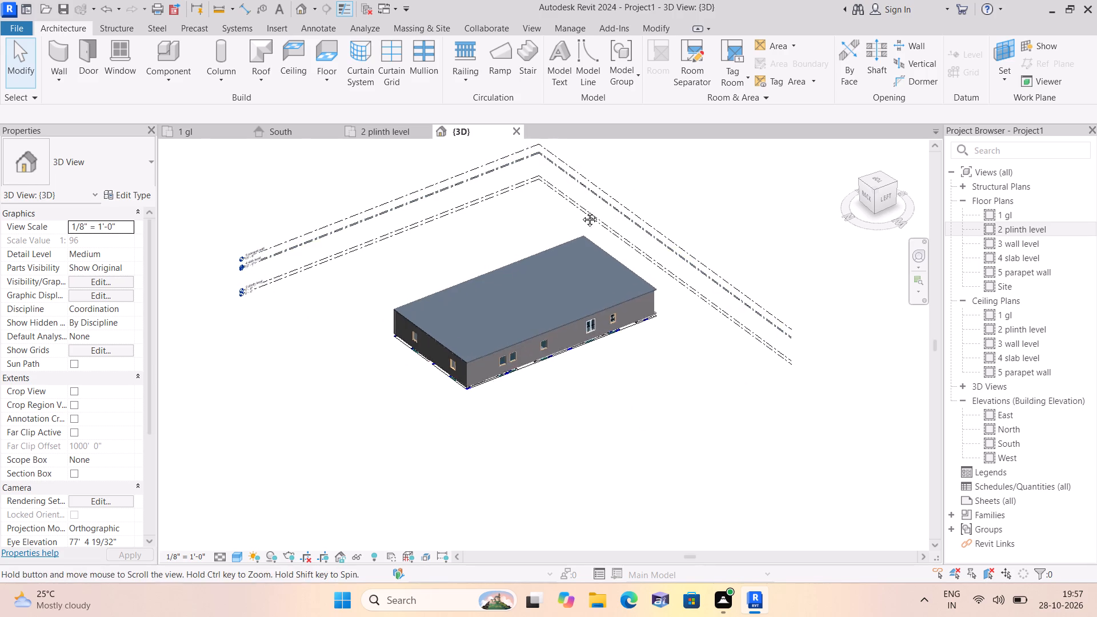
middle_click_drag(581, 211, 578, 211)
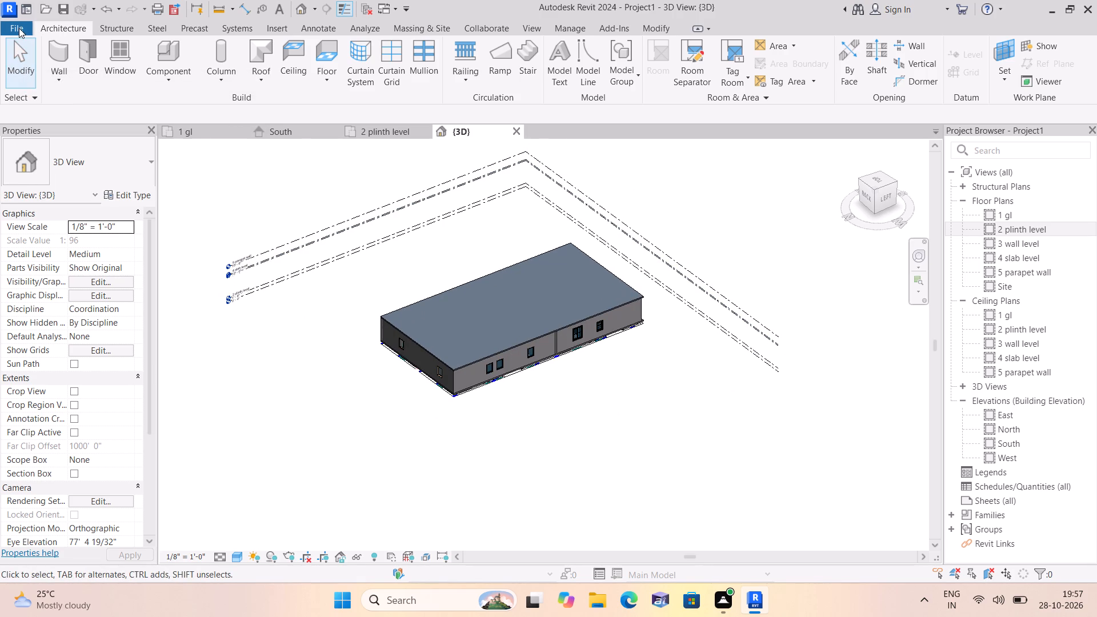
scroll(36, 58, "down", 2)
scroll(357, 257, "down", 1)
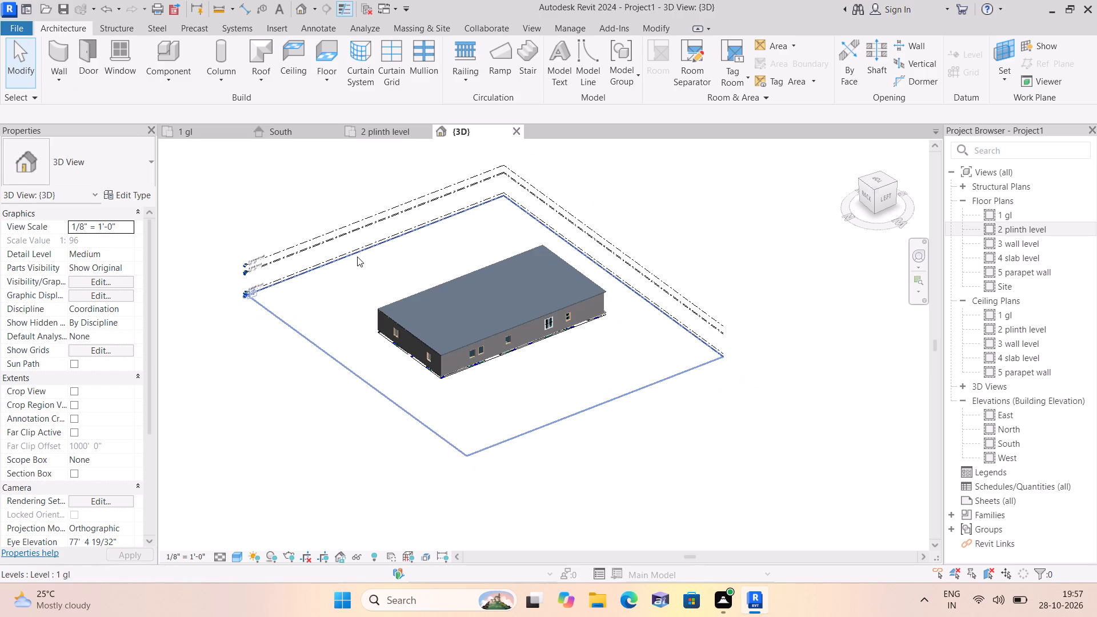
scroll(357, 257, "up", 1)
scroll(357, 257, "down", 2)
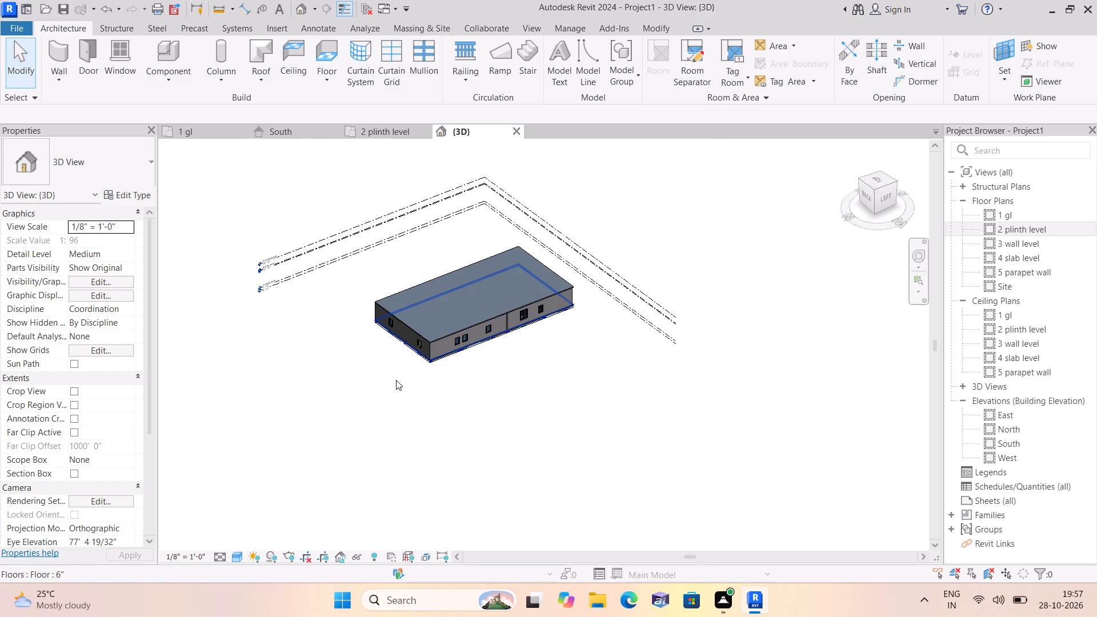
scroll(408, 335, "down", 1)
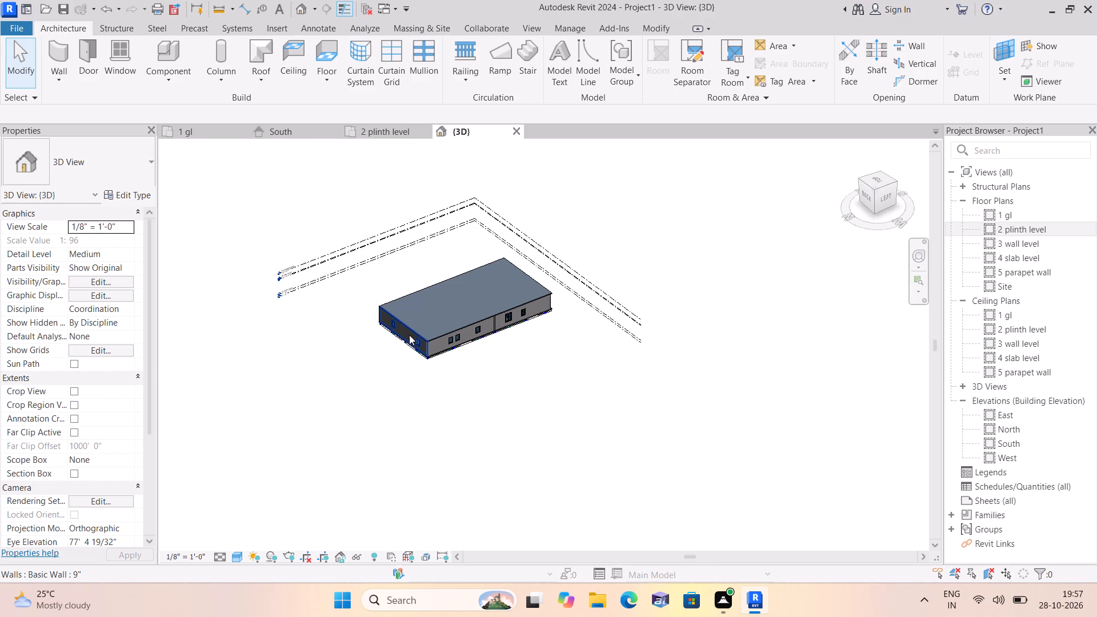
scroll(247, 567, "up", 2)
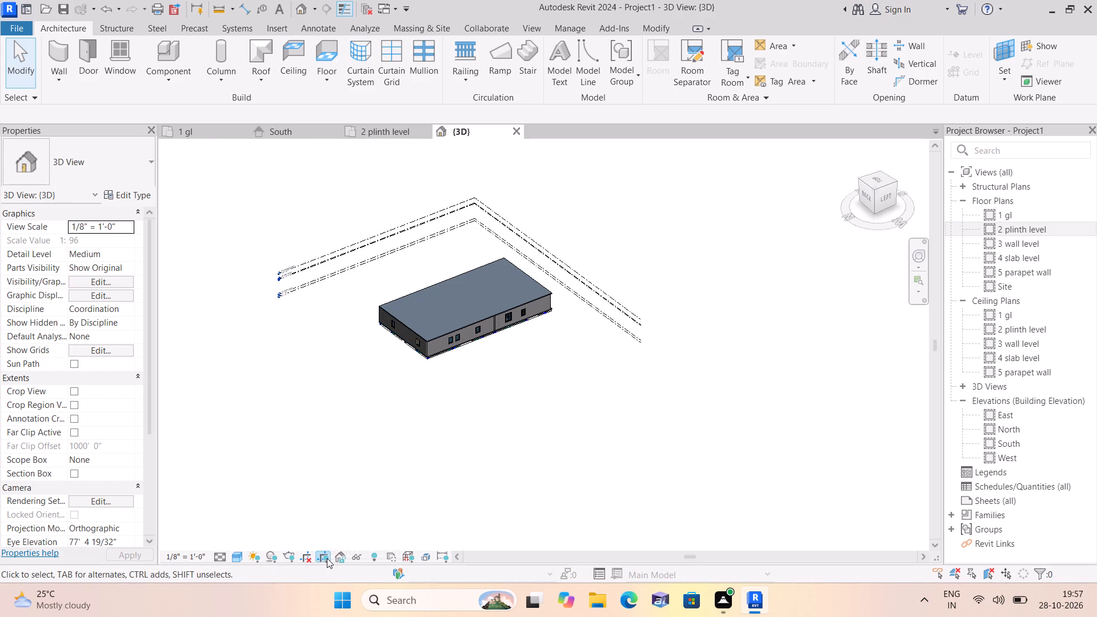
Show the 3D view's crop region and pull its lower edge up to just below the building.
left_click(325, 556)
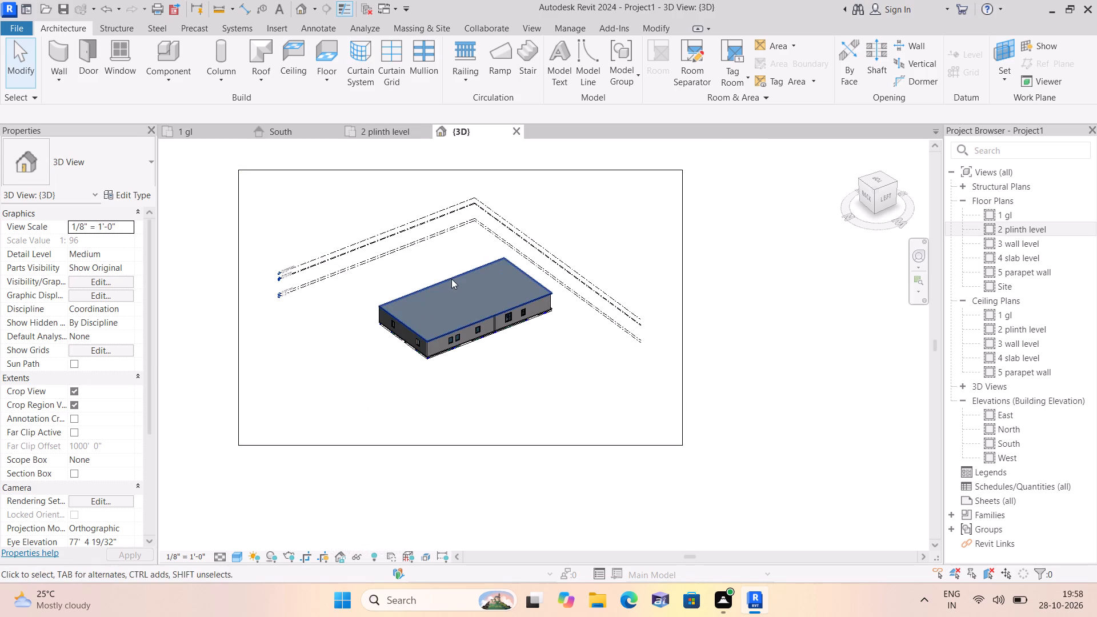
scroll(448, 280, "up", 2)
scroll(531, 385, "down", 1)
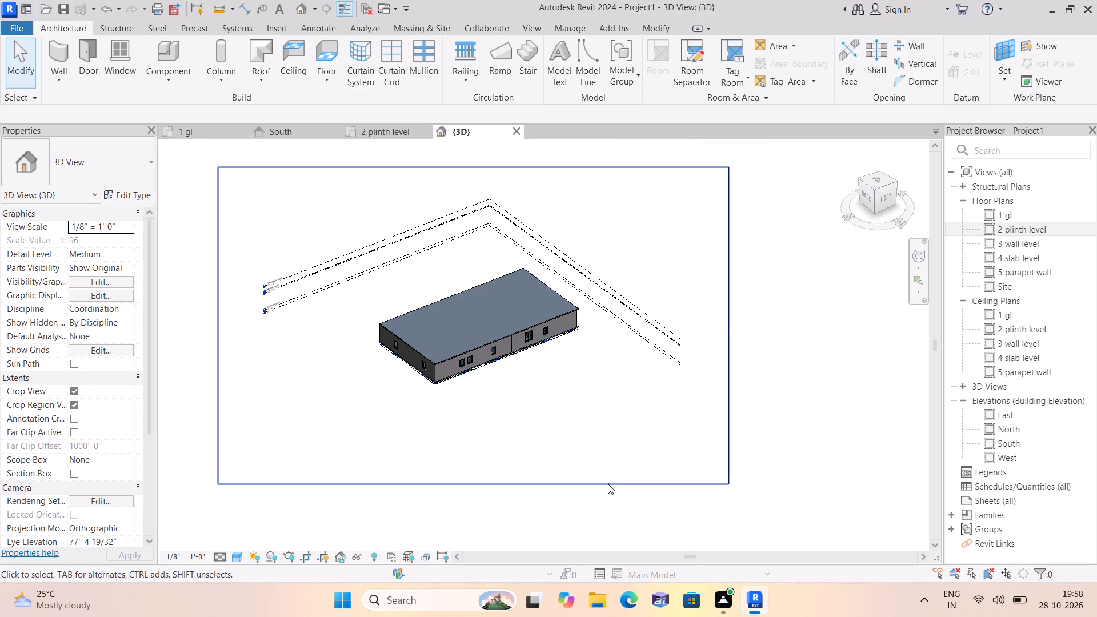
left_click_drag(607, 483, 598, 470)
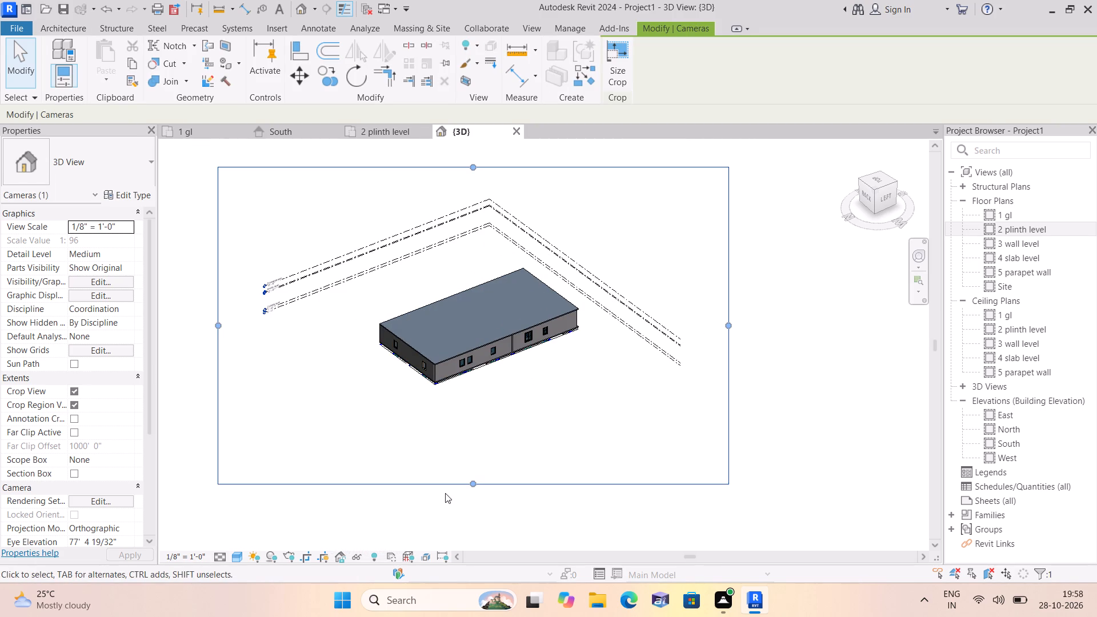
left_click_drag(471, 483, 467, 397)
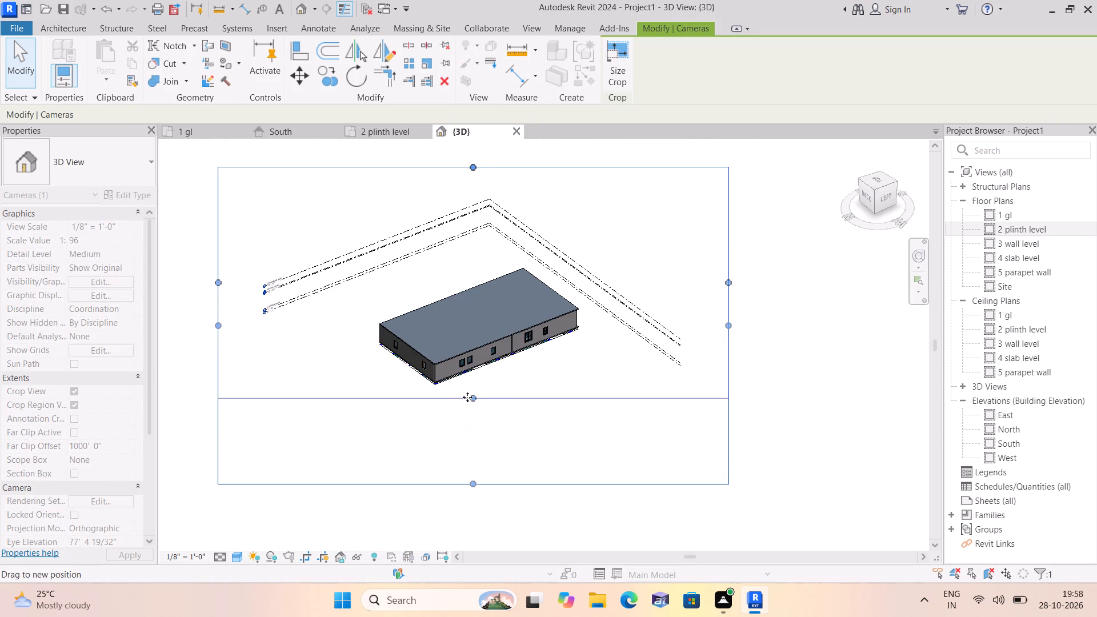
left_click_drag(467, 397, 467, 395)
Tighten the right, upper and left edges of the crop region closely around the building.
scroll(464, 384, "up", 1)
middle_click_drag(463, 386, 456, 459)
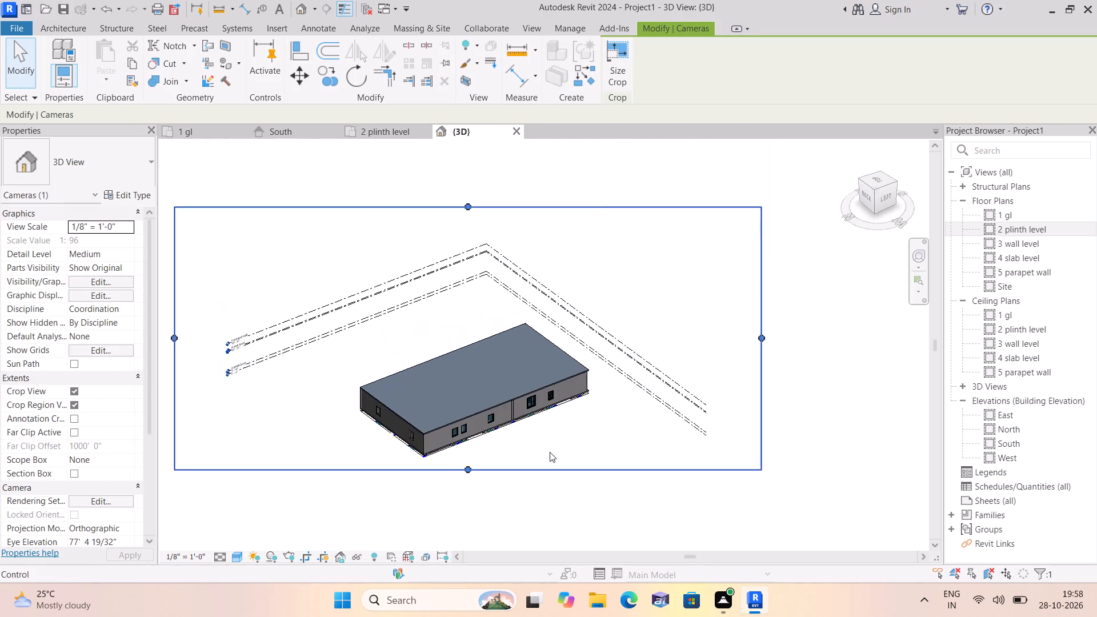
scroll(559, 445, "down", 1)
left_click_drag(735, 351, 708, 355)
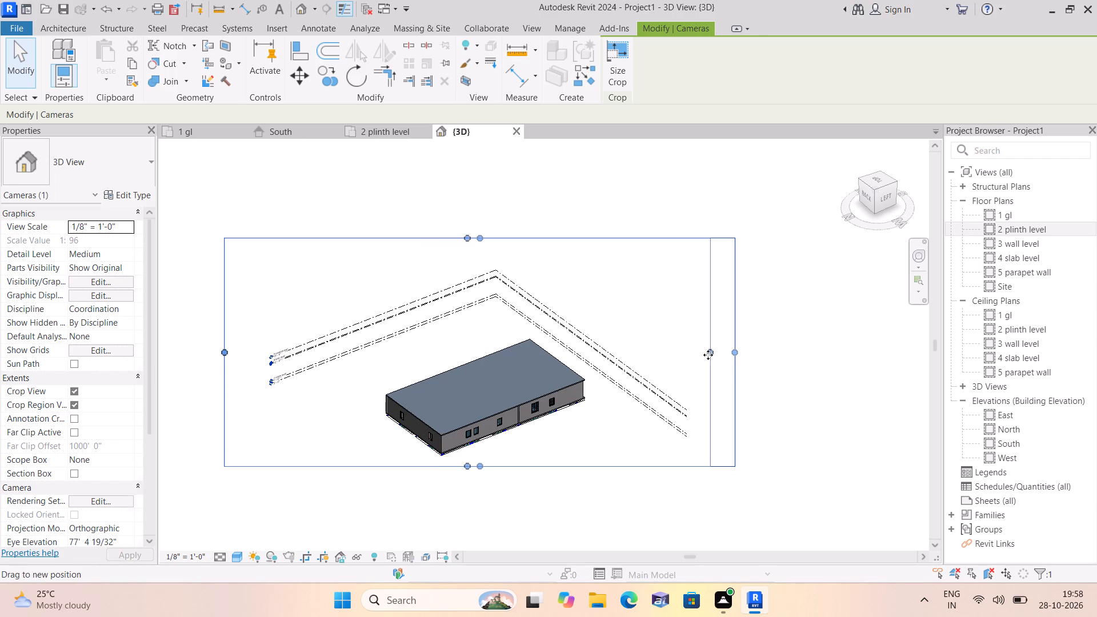
left_click_drag(708, 355, 593, 381)
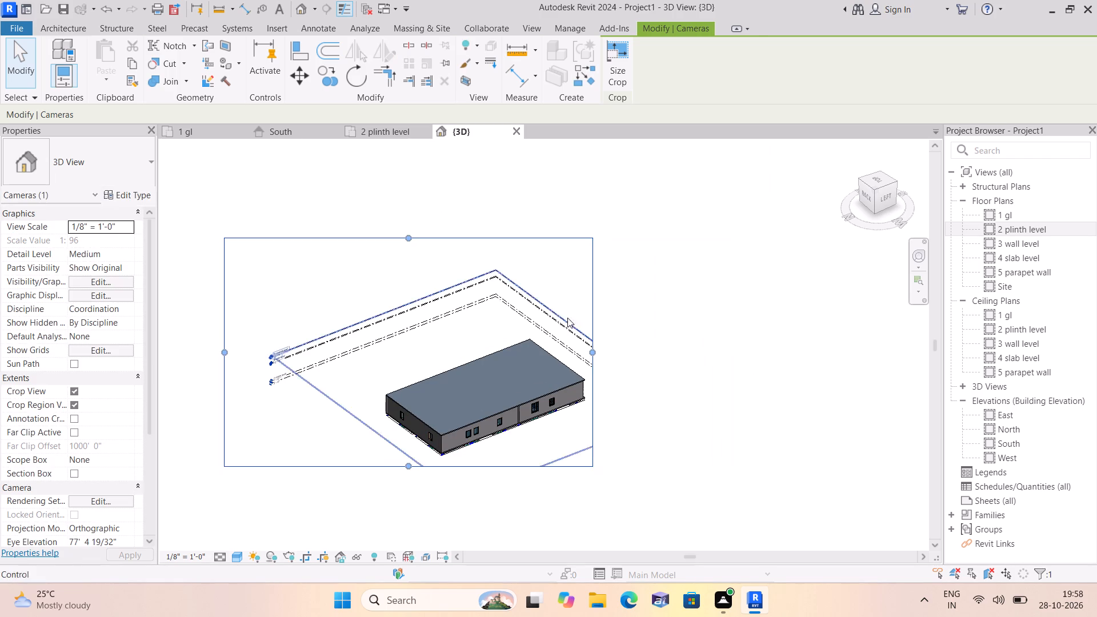
left_click_drag(408, 239, 426, 308)
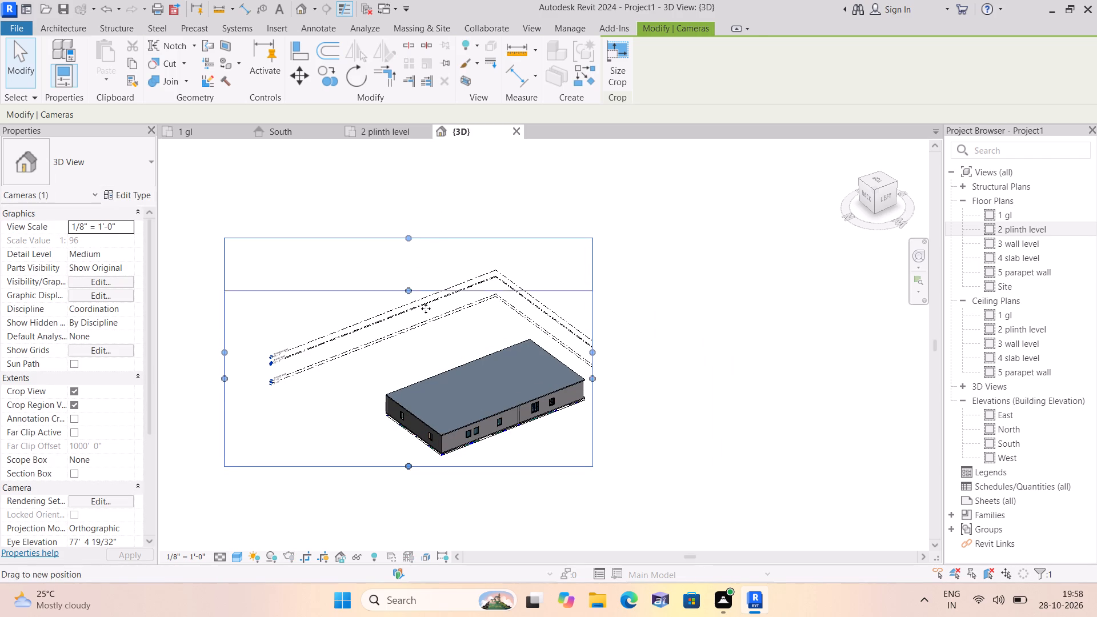
left_click_drag(426, 308, 439, 335)
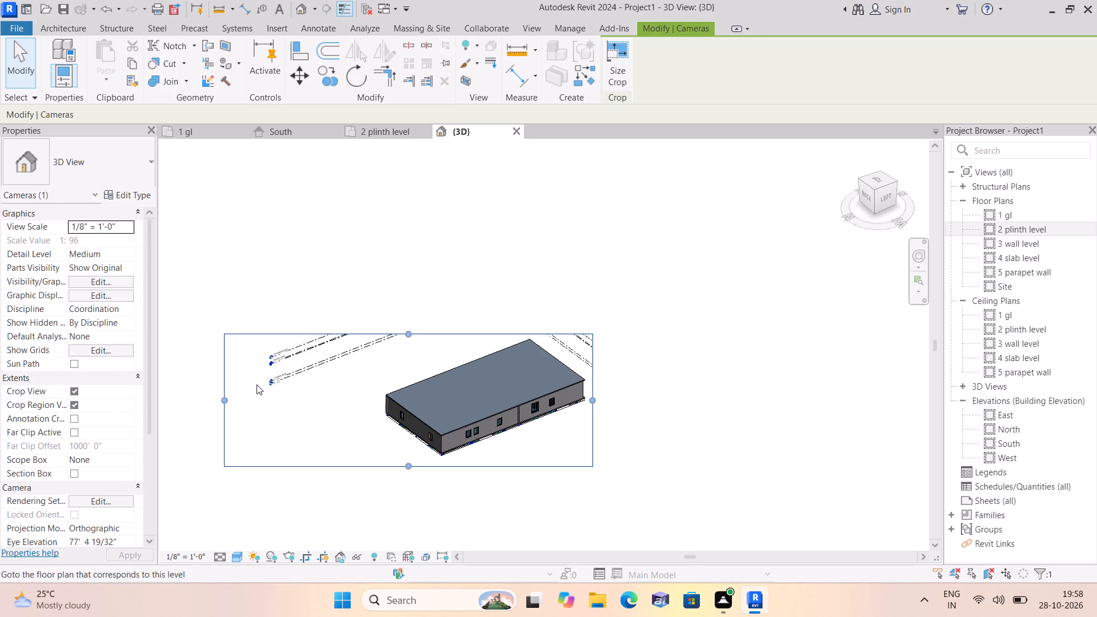
left_click_drag(224, 397, 353, 404)
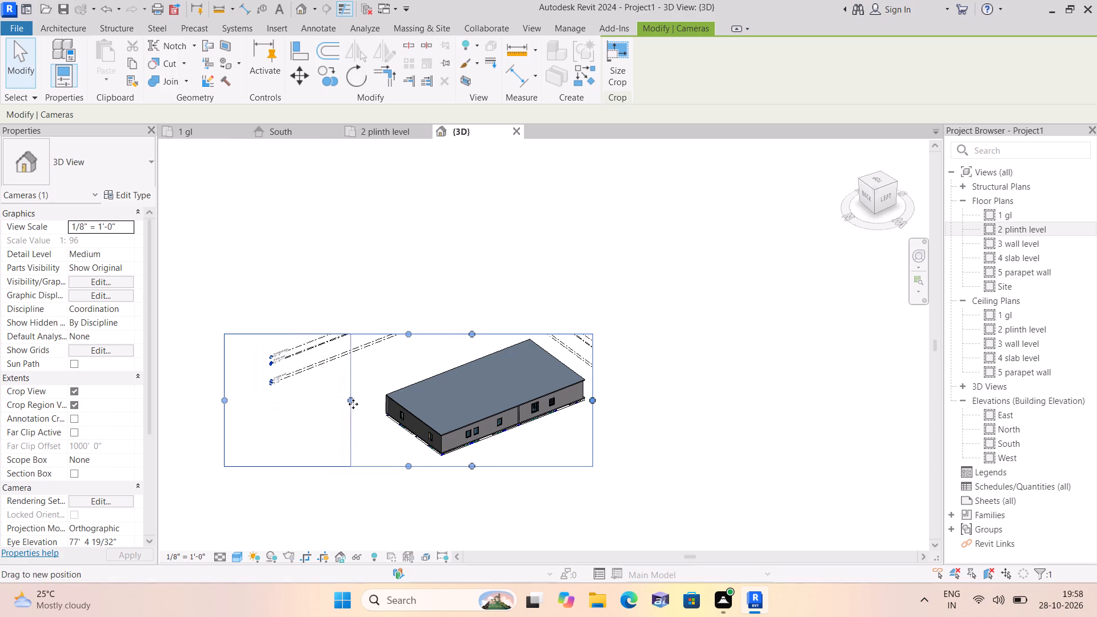
left_click_drag(353, 404, 376, 411)
scroll(538, 285, "down", 1)
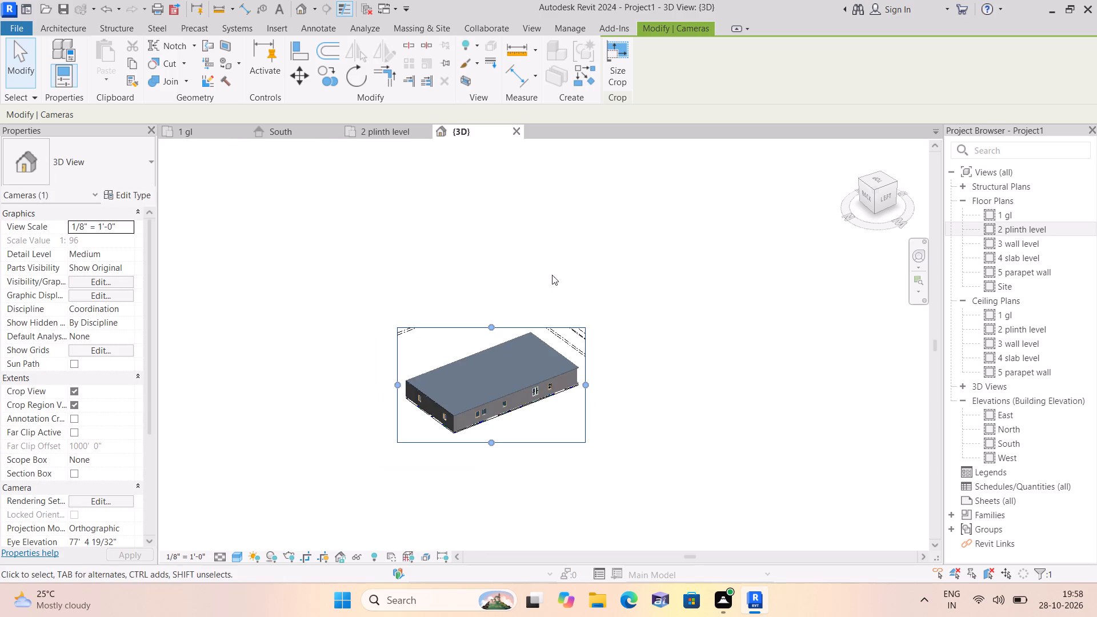
scroll(520, 408, "up", 7)
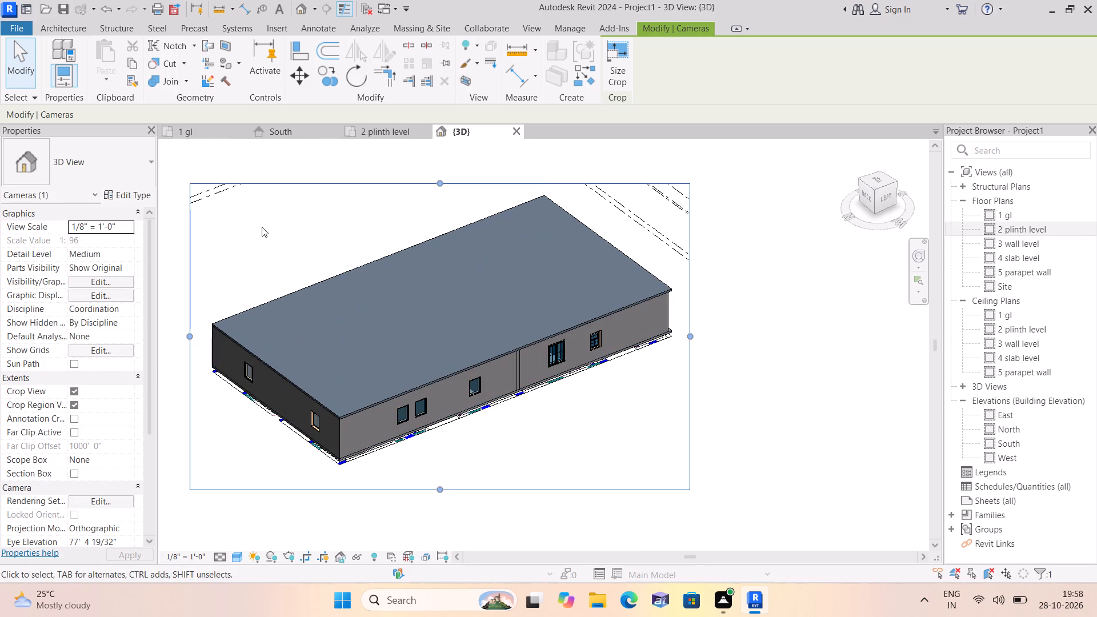
Begin saving the model as a new project file and open the revit folder on the Desktop.
left_click(17, 24)
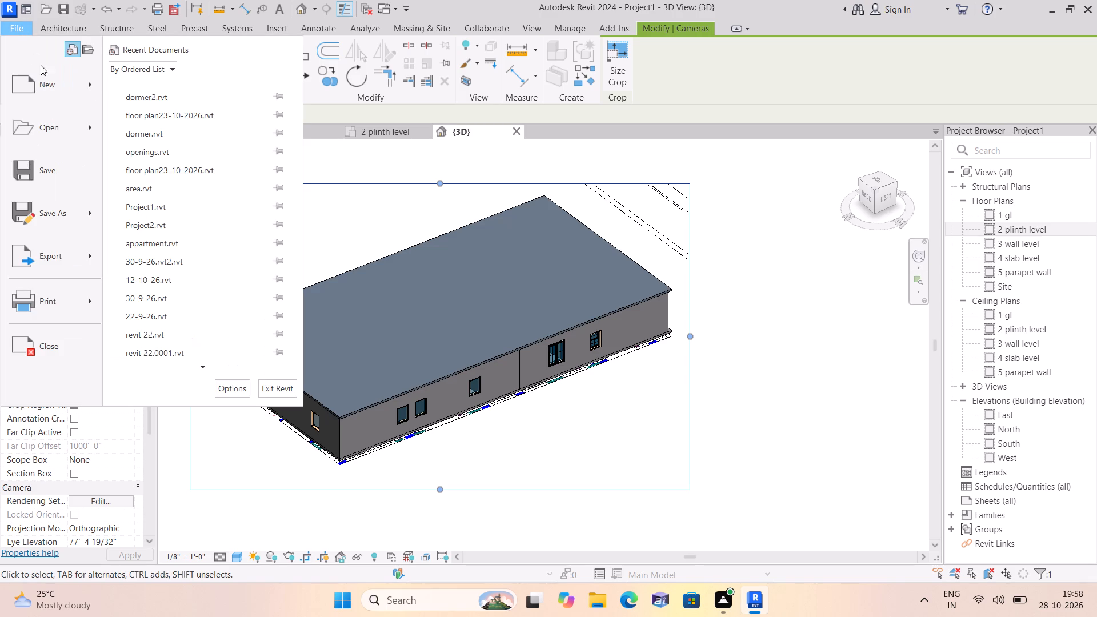
left_click(69, 218)
left_click(175, 164)
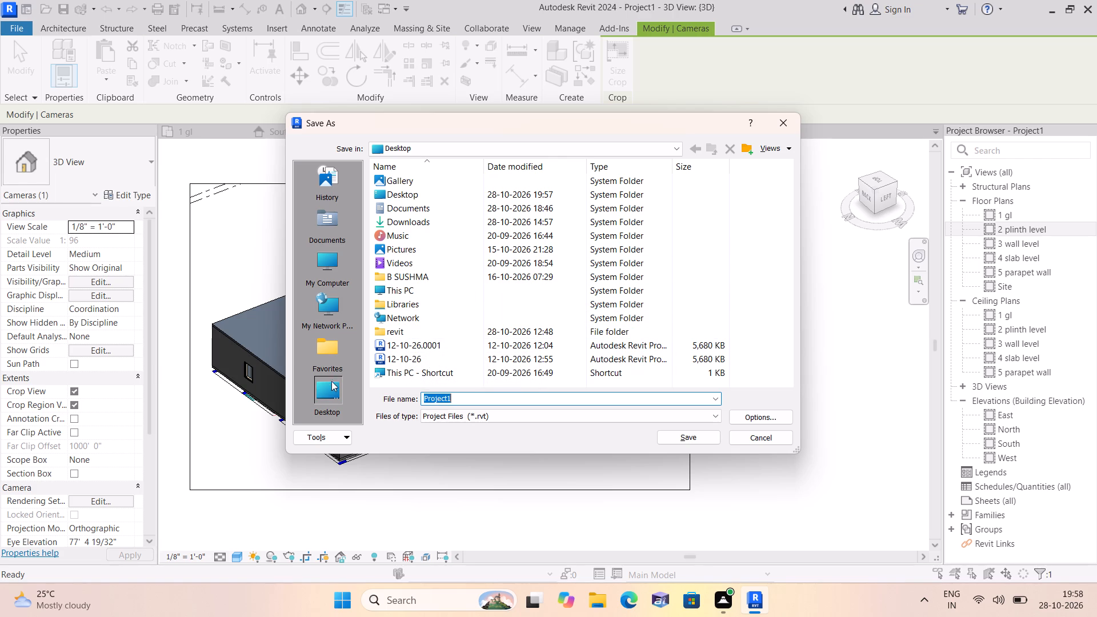
left_click(409, 333)
left_click(409, 333)
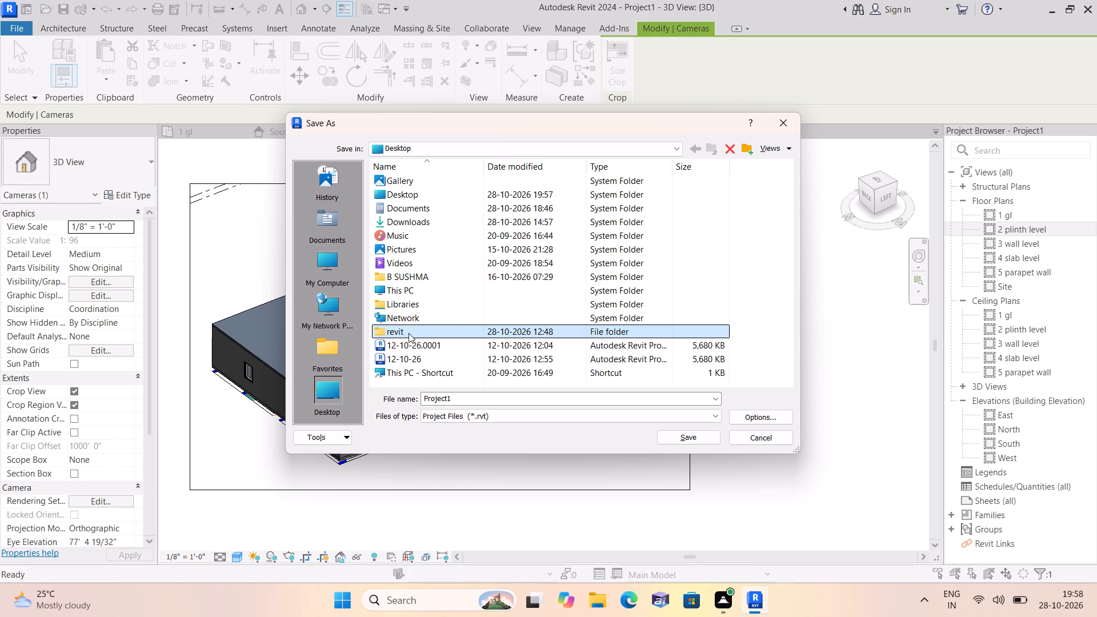
double_click(461, 330)
Look through the existing project files in the Desktop location and its revit folder.
scroll(423, 321, "down", 3)
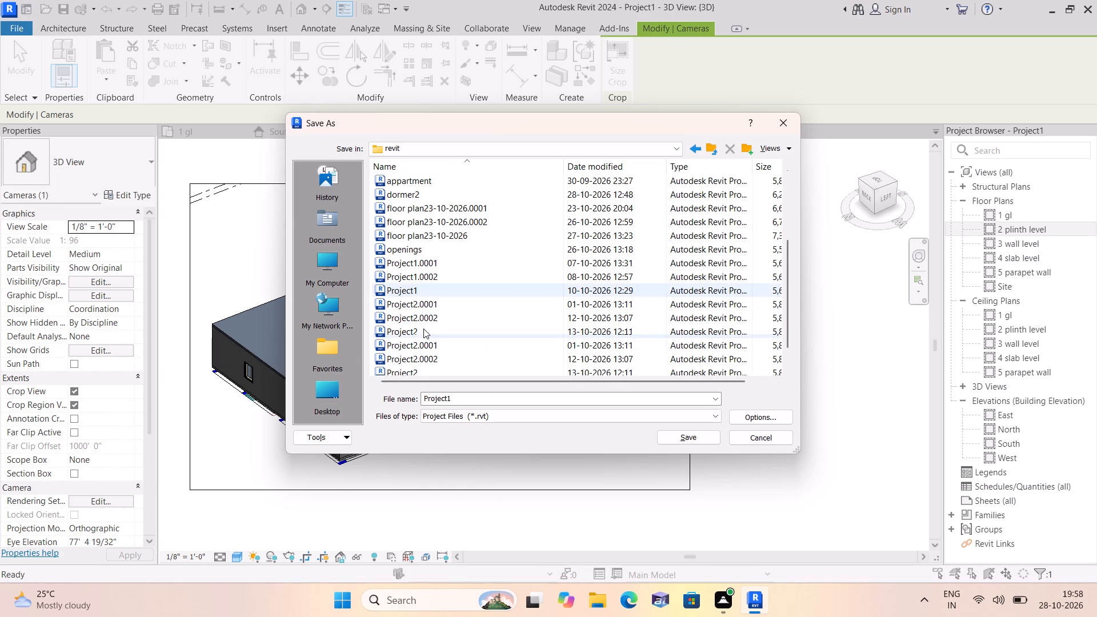
scroll(423, 328, "down", 3)
scroll(437, 277, "up", 8)
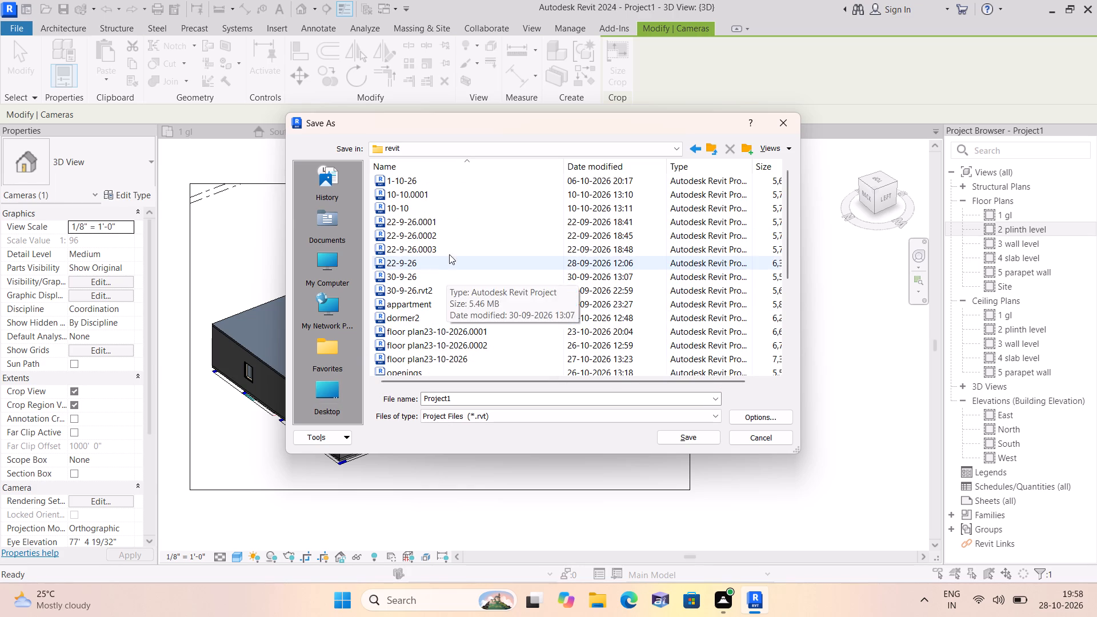
left_click(695, 148)
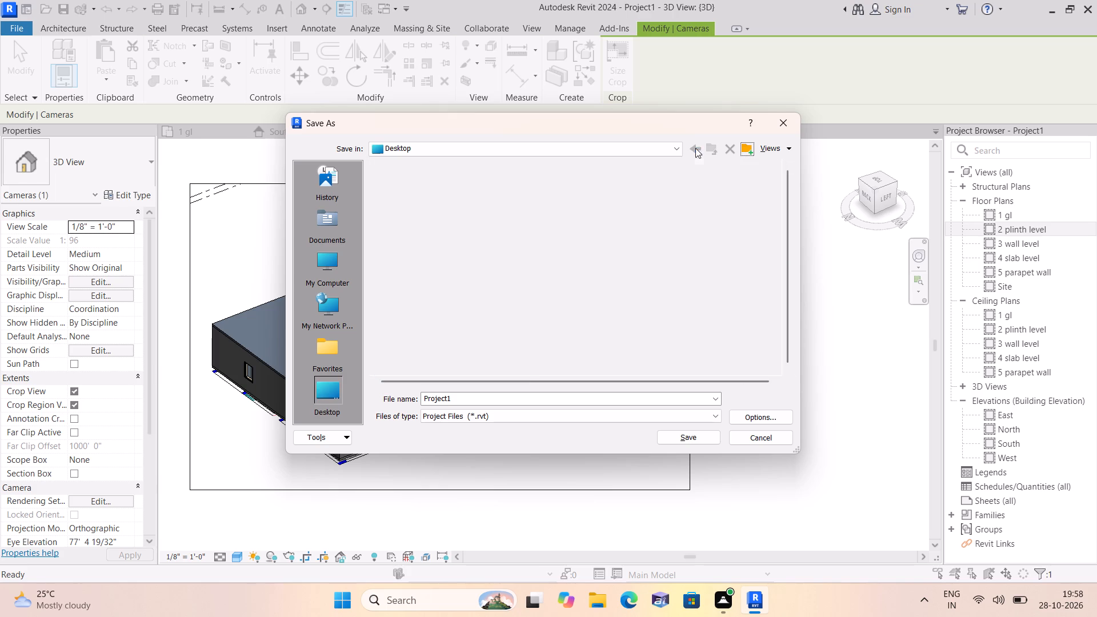
scroll(334, 363, "down", 1)
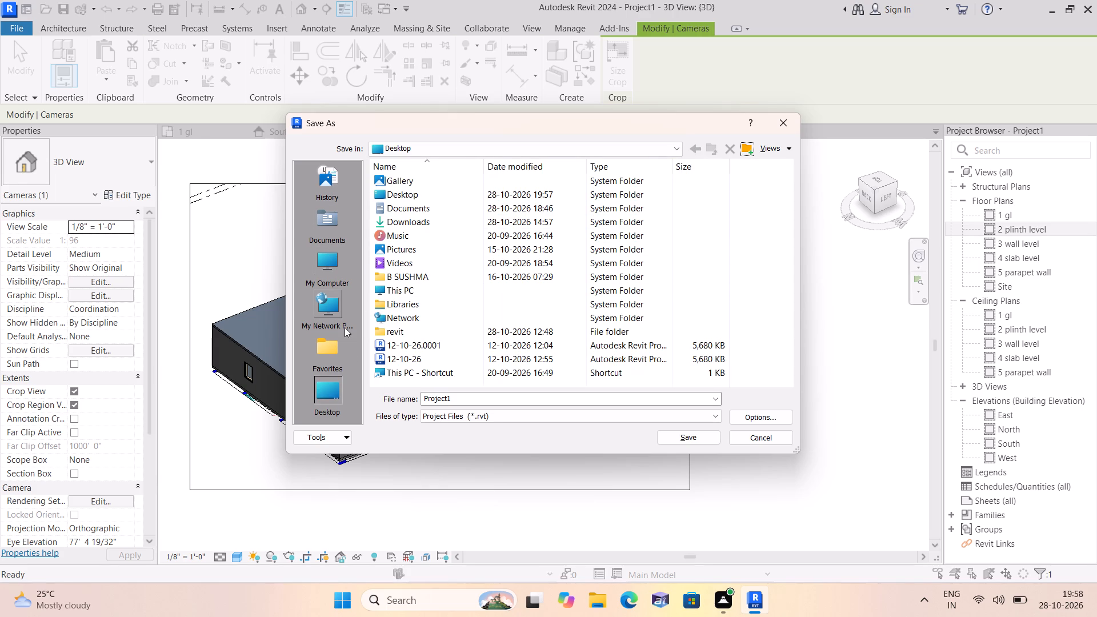
scroll(345, 327, "down", 1)
left_click(330, 393)
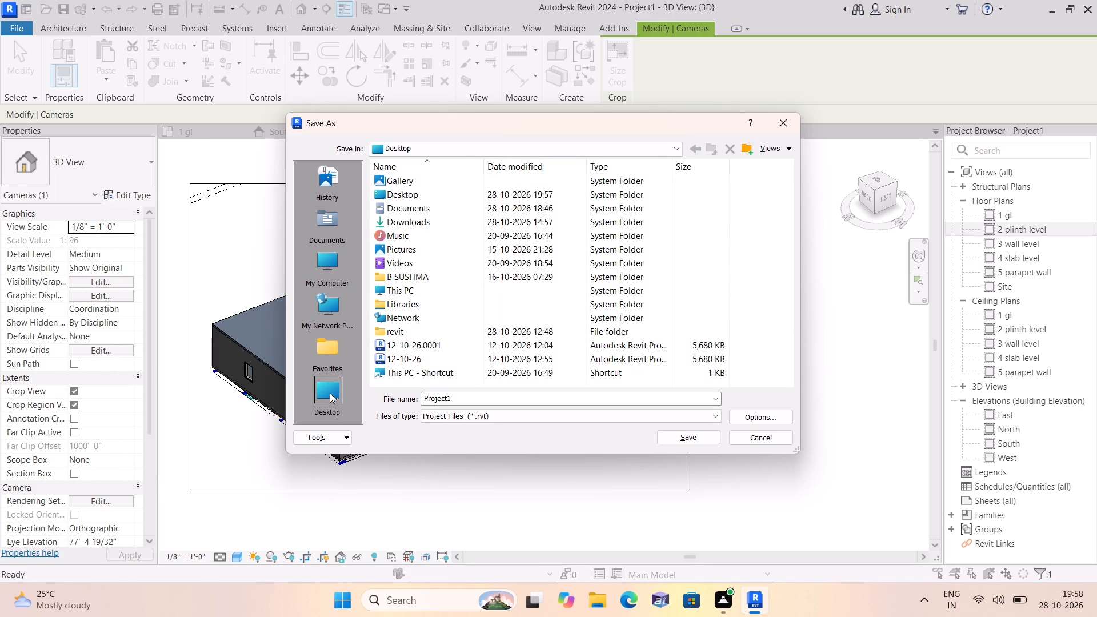
left_click(330, 393)
left_click(342, 393)
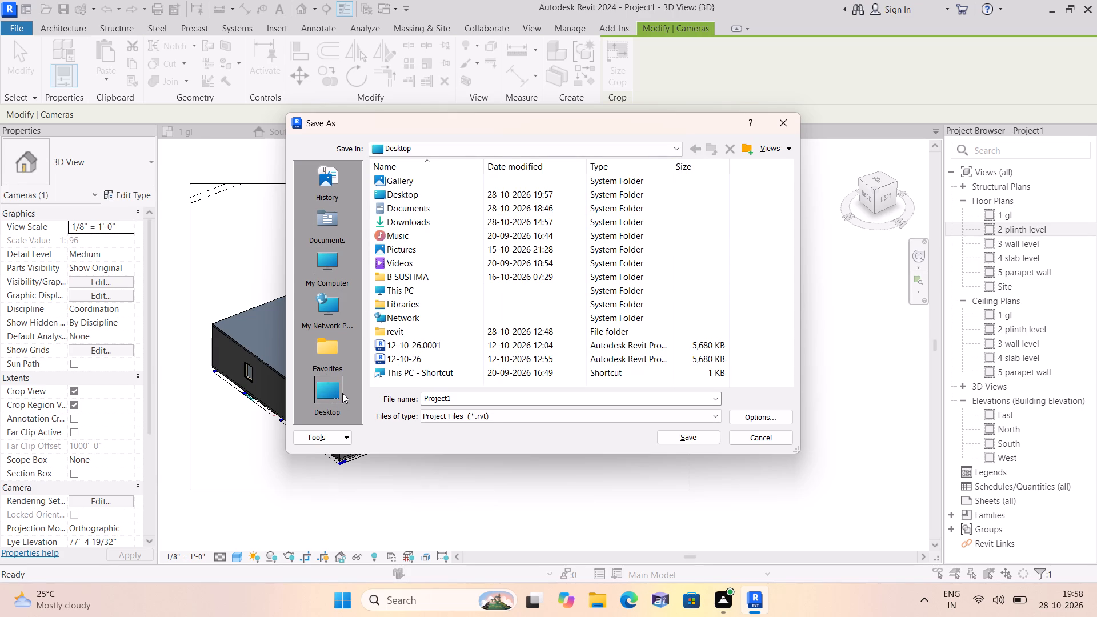
left_click(342, 392)
triple_click(340, 391)
scroll(324, 240, "down", 2)
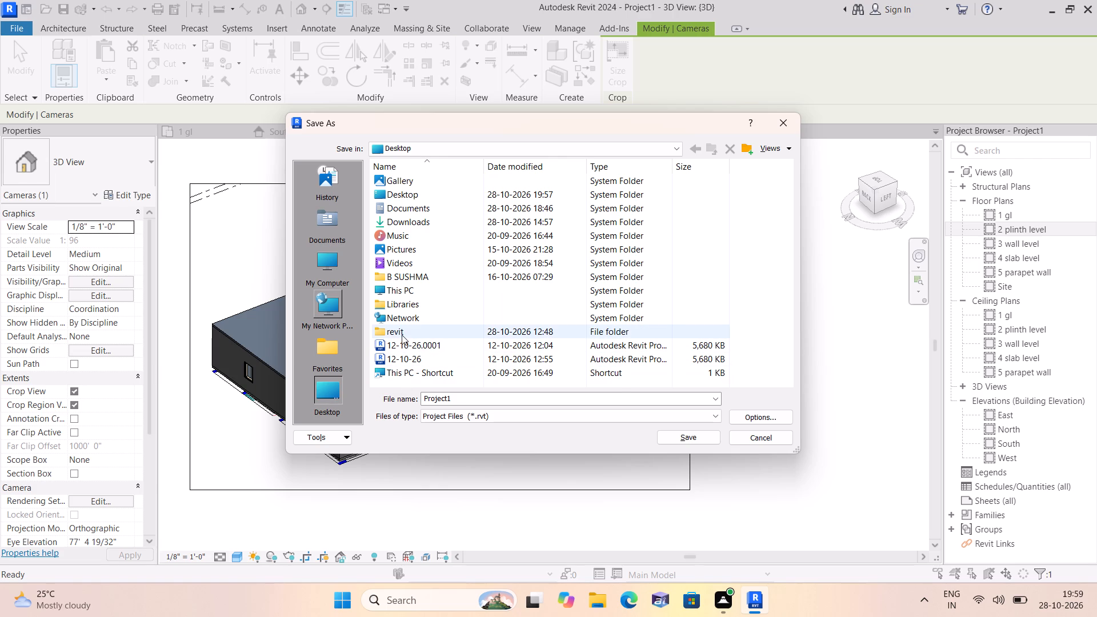
double_click(398, 331)
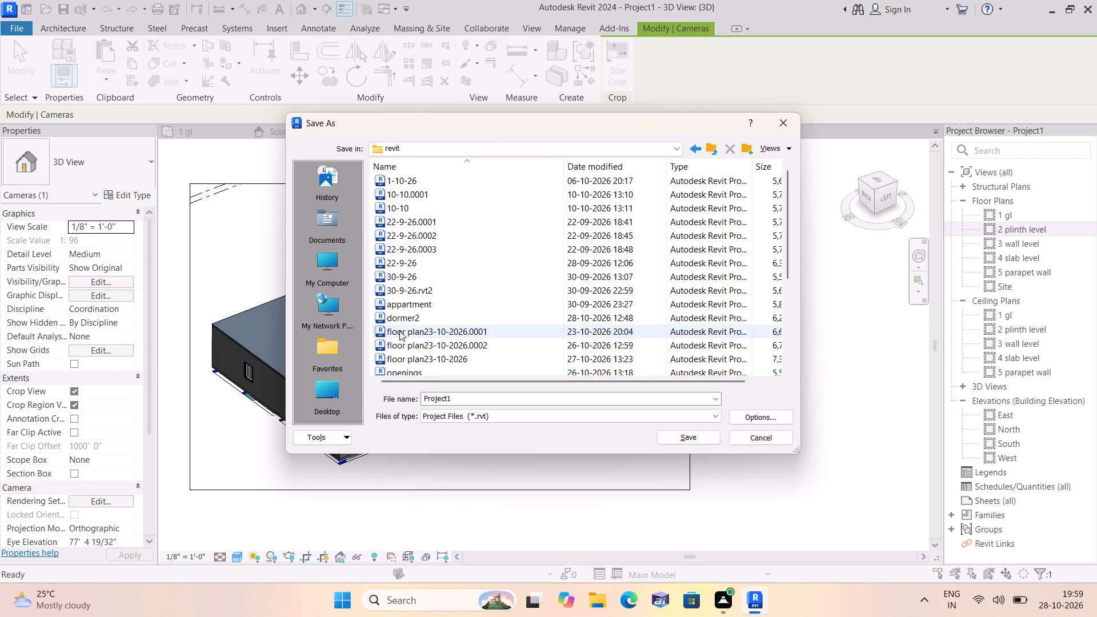
scroll(432, 355, "down", 2)
scroll(464, 395, "down", 3)
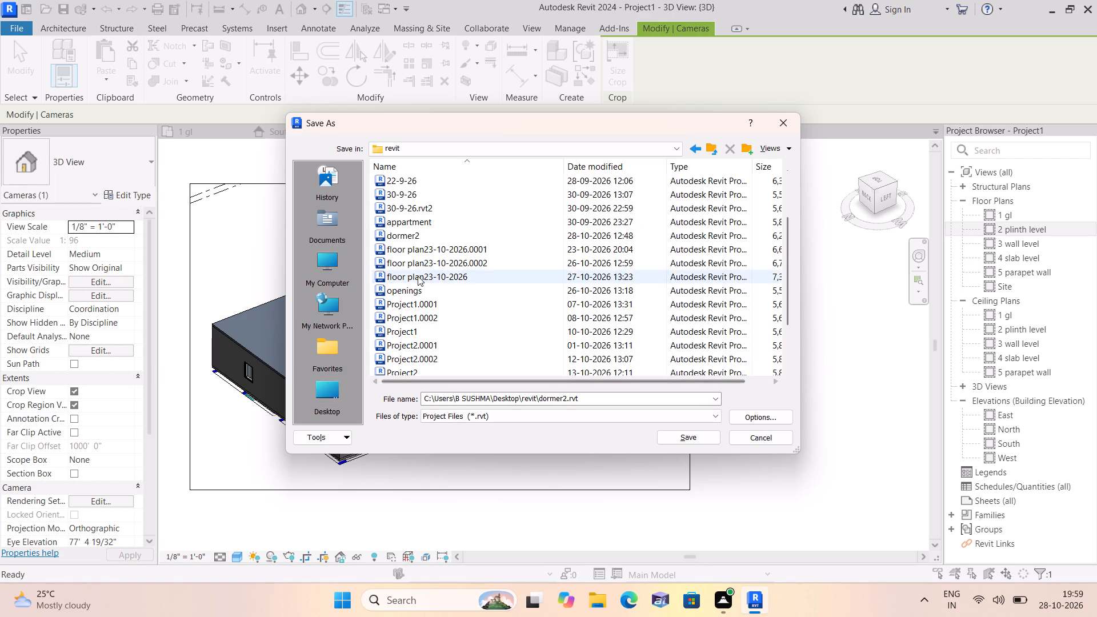
scroll(418, 267, "down", 5)
scroll(436, 259, "up", 3)
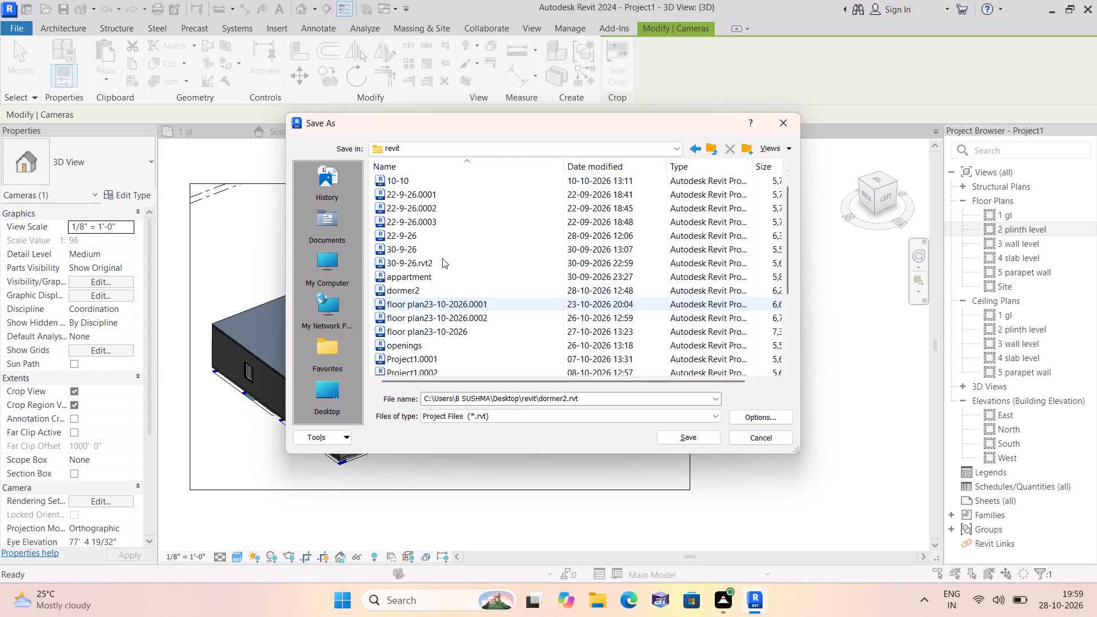
scroll(442, 258, "up", 9)
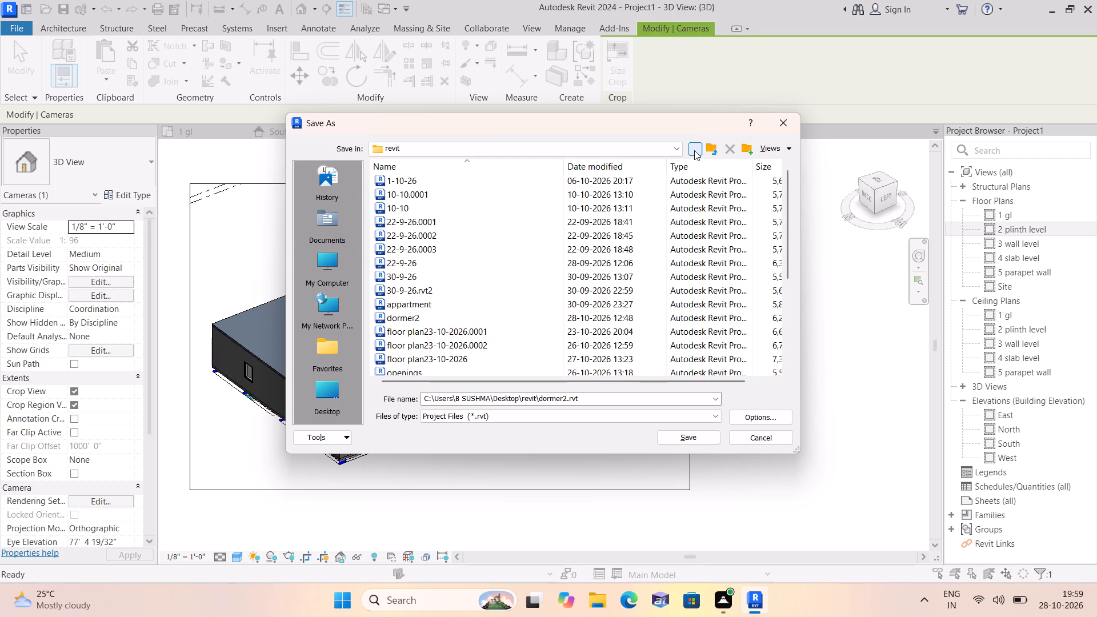
left_click(694, 150)
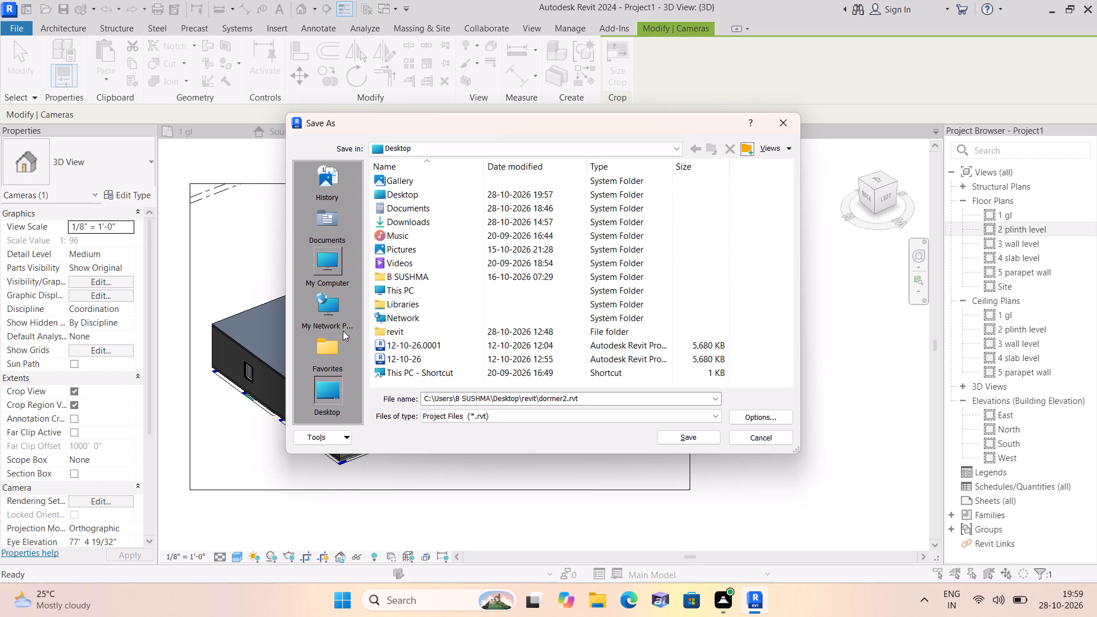
scroll(332, 231, "up", 3)
double_click(339, 396)
left_click(338, 391)
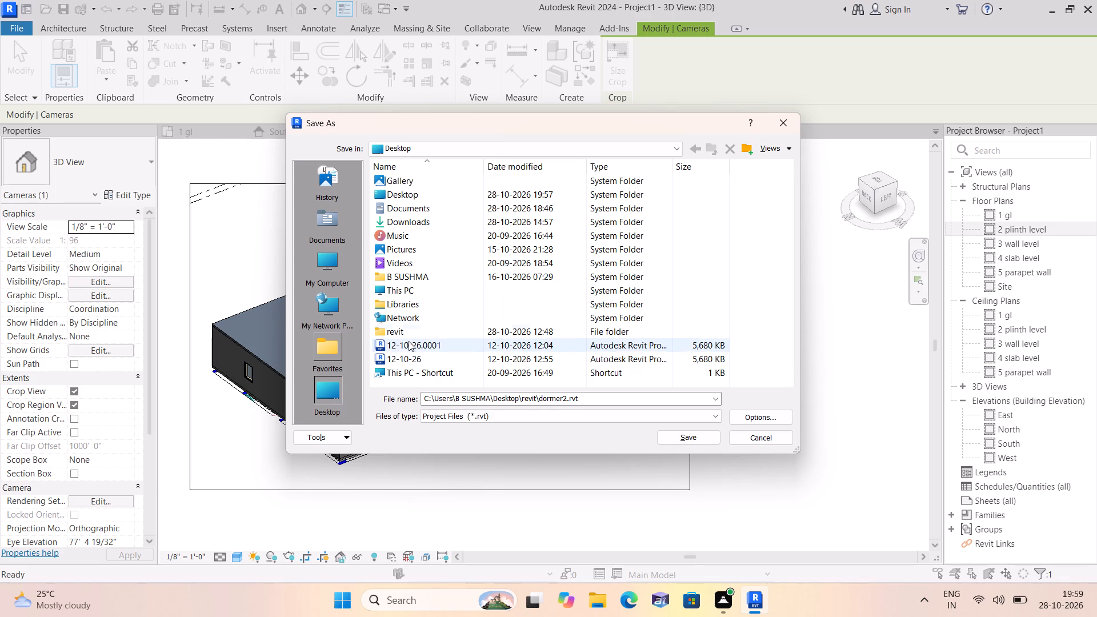
Save the project in the Desktop's revit folder under the file name 3d floor 28.jpg.
double_click(394, 330)
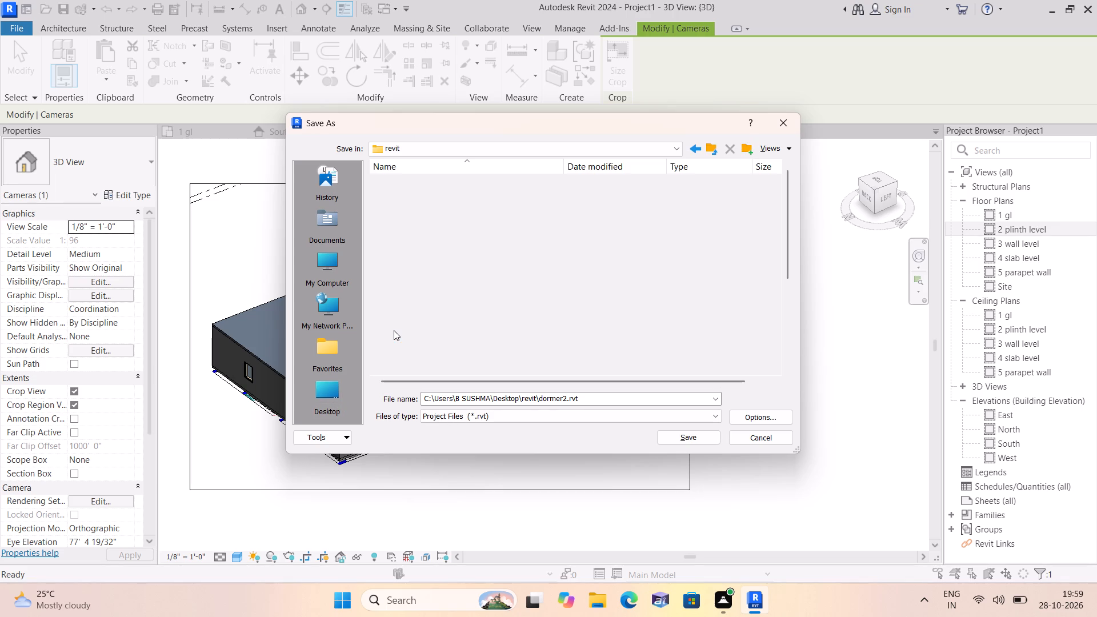
scroll(415, 351, "down", 2)
left_click(594, 398)
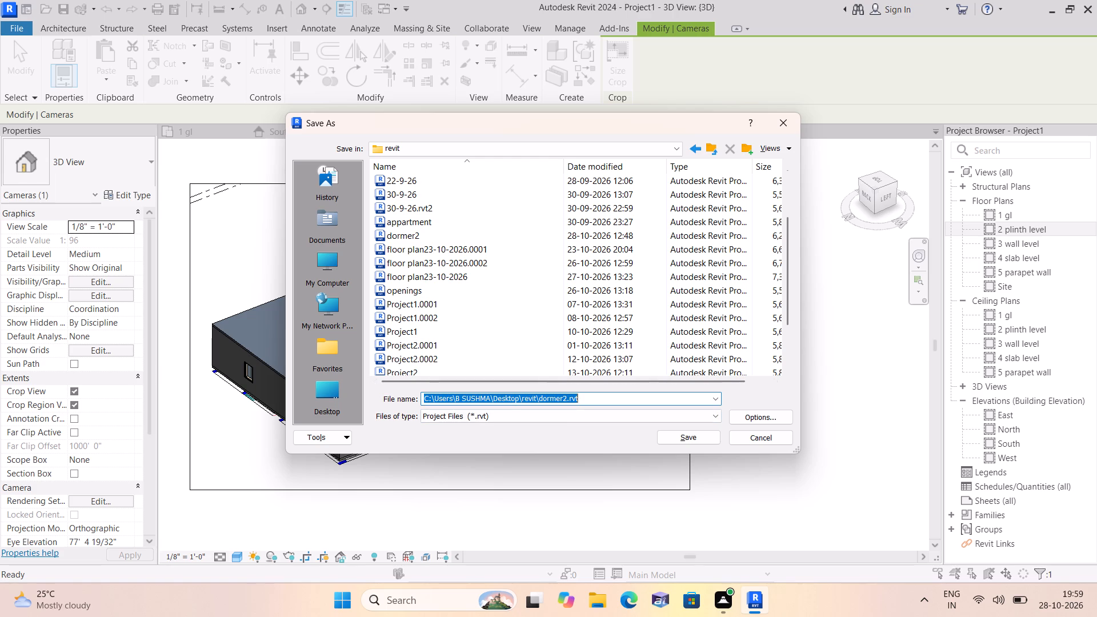
key("BackSpace")
key("BackSpace")
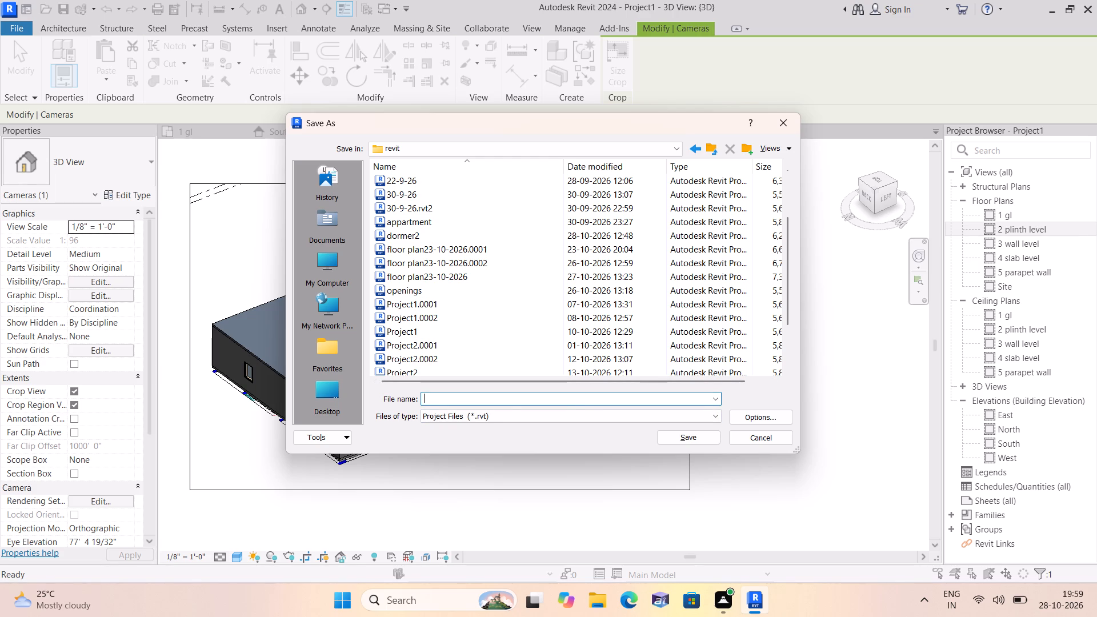
type("3d")
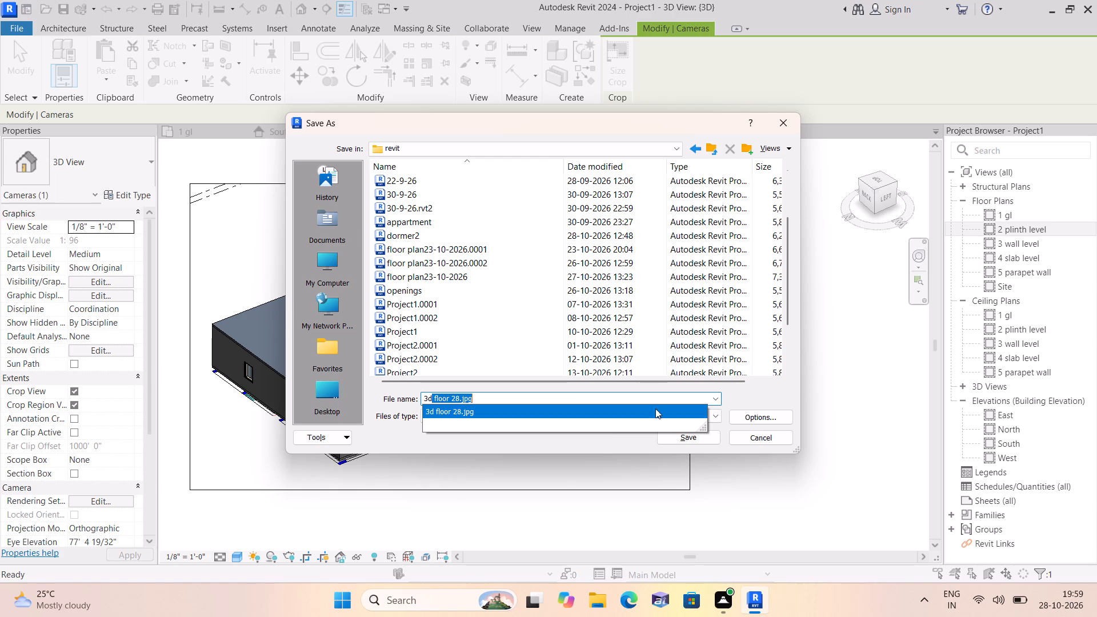
left_click(687, 439)
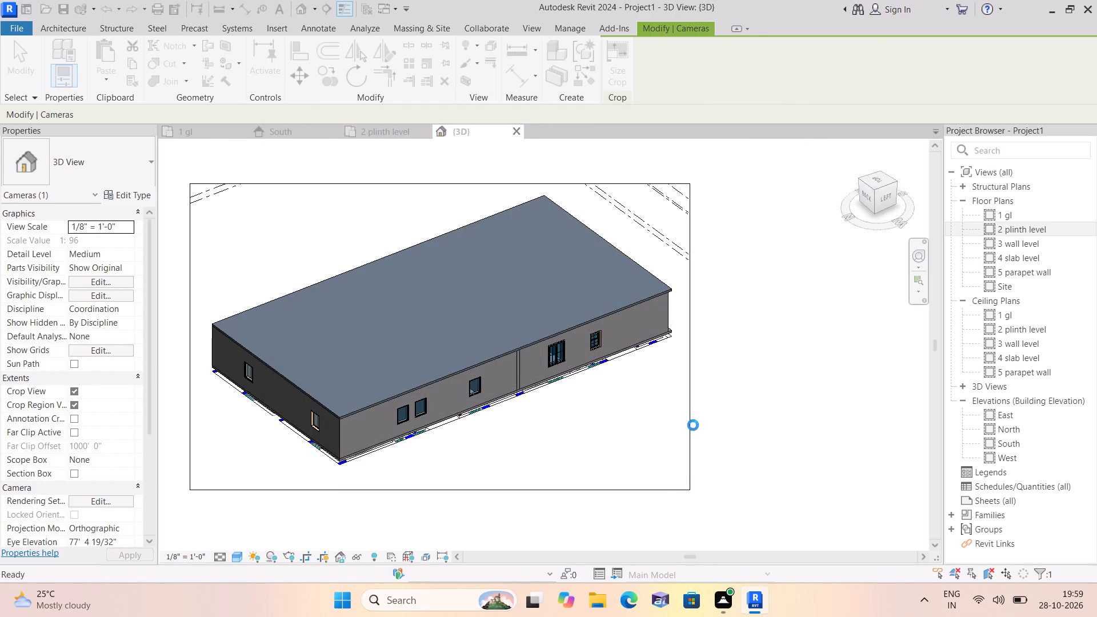
Export the cropped 3D view as an image named 3d floor 28 in the Desktop's revit folder.
scroll(645, 352, "down", 1)
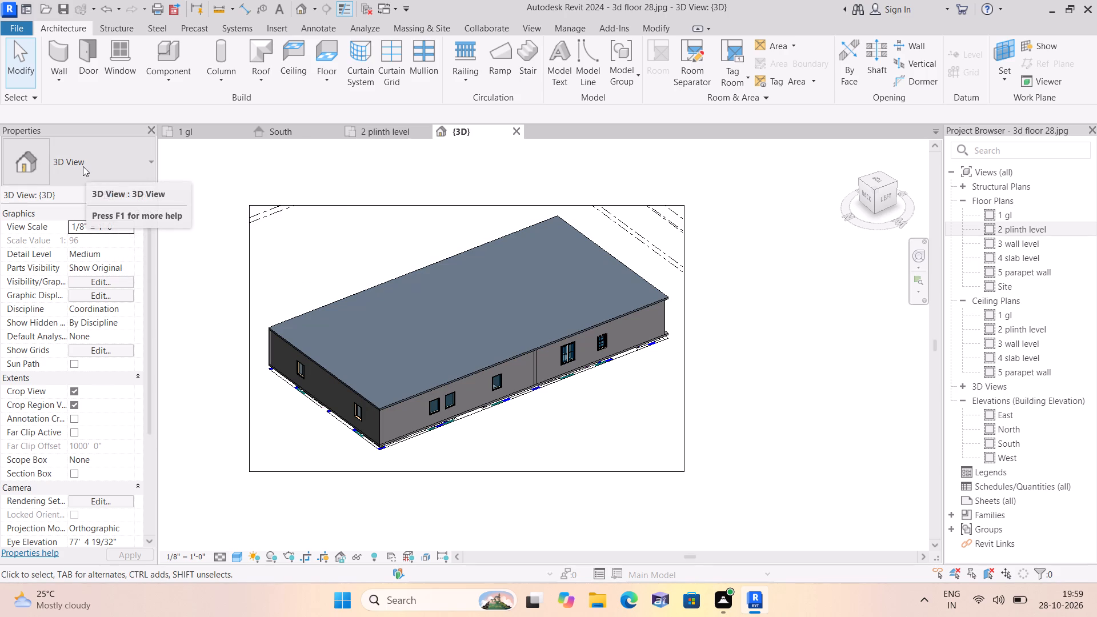
left_click(11, 26)
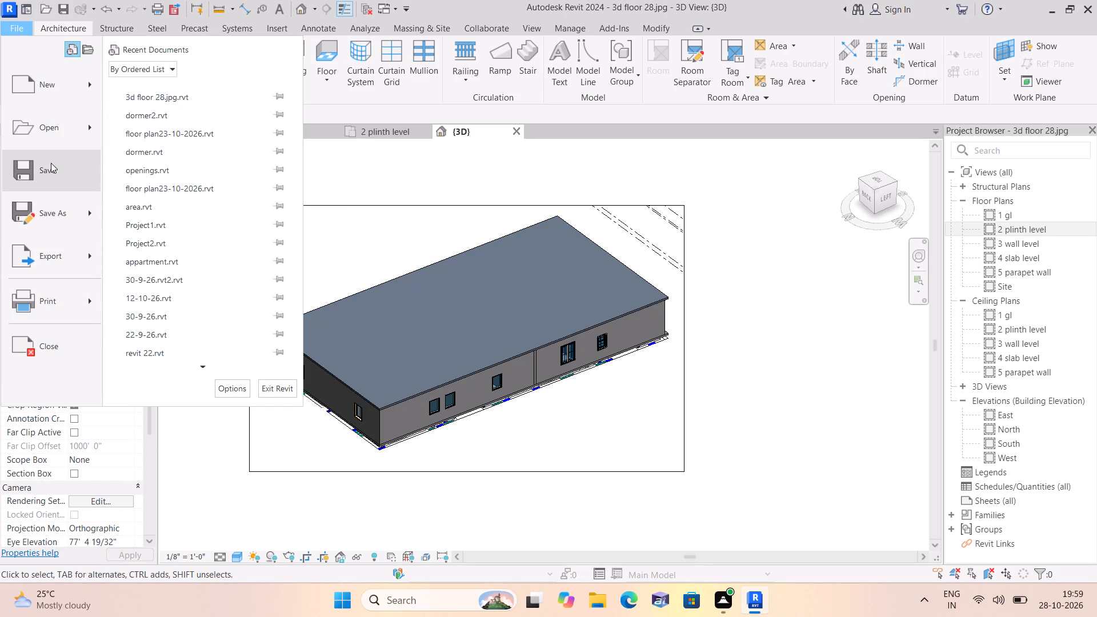
left_click(75, 251)
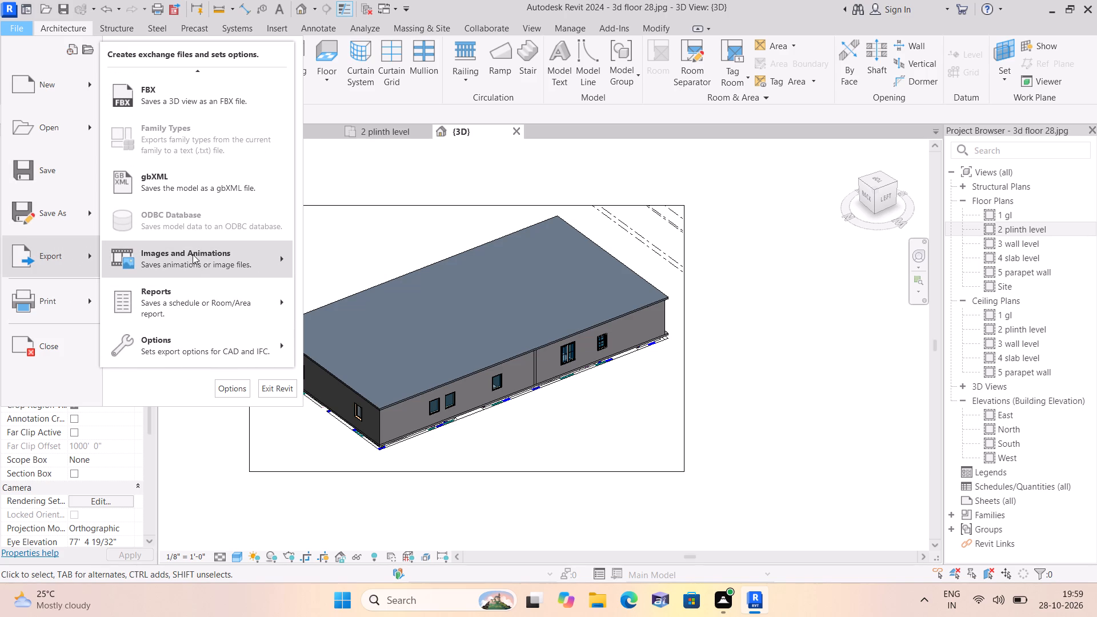
left_click(193, 255)
left_click(319, 297)
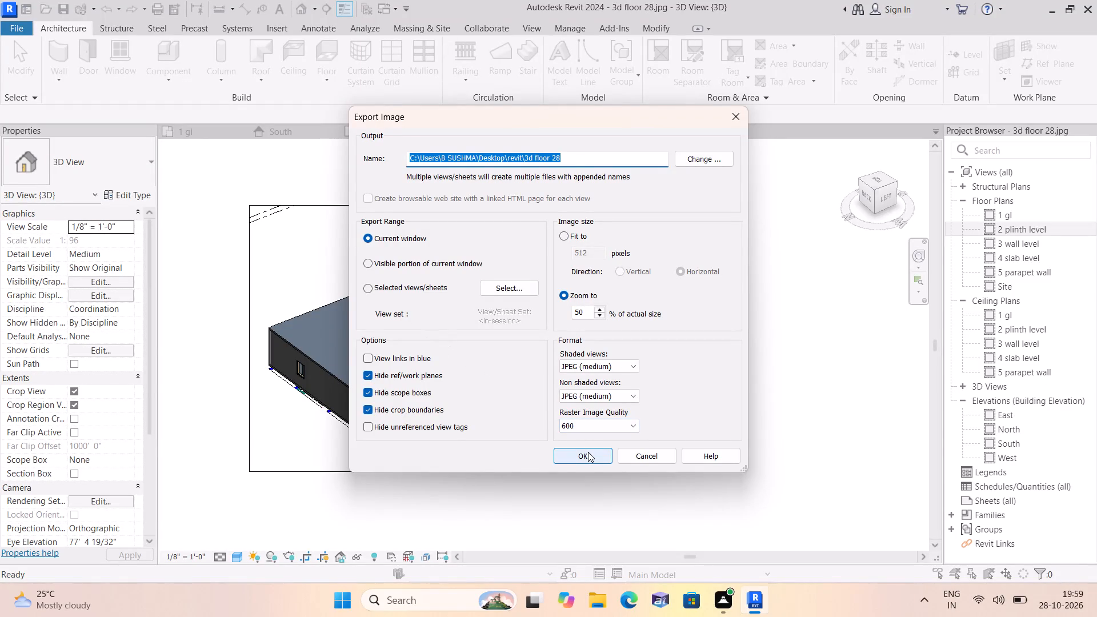
left_click(588, 452)
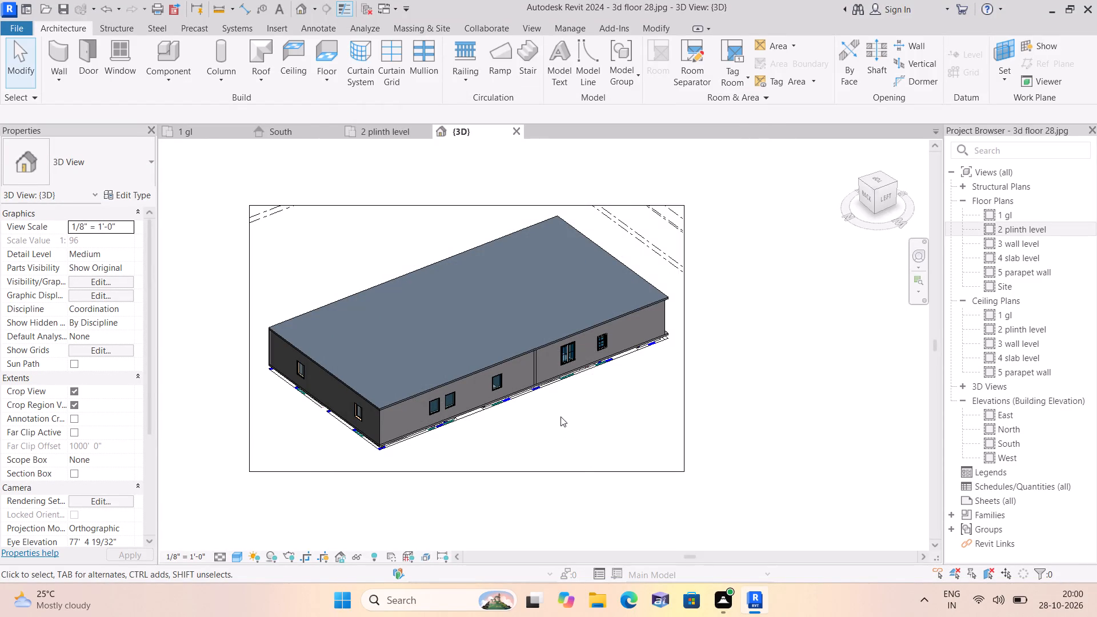
scroll(569, 367, "down", 1)
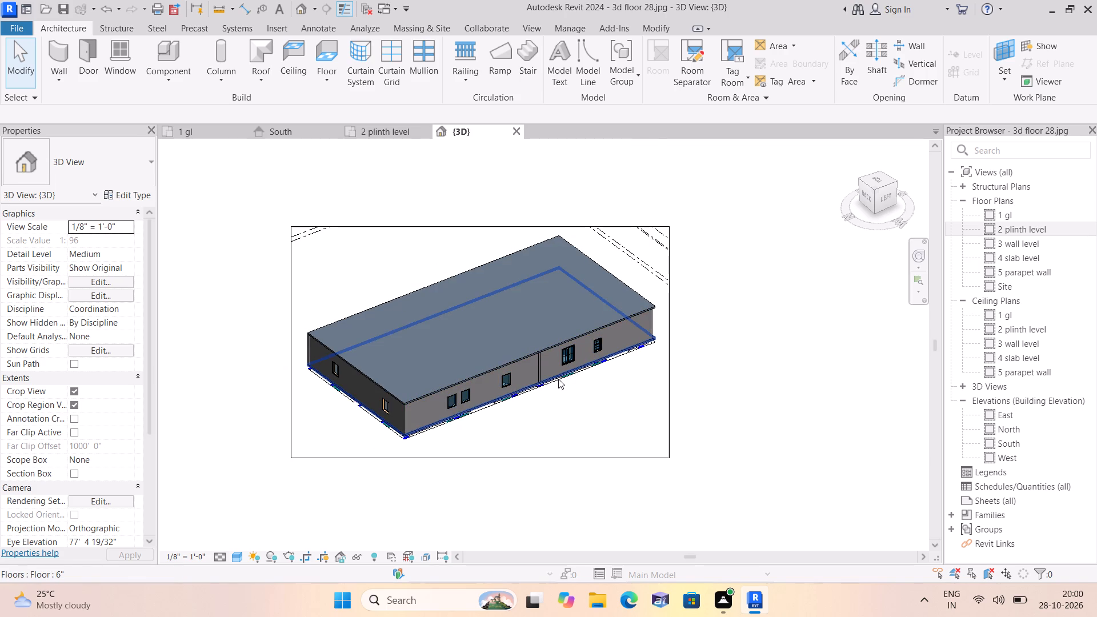
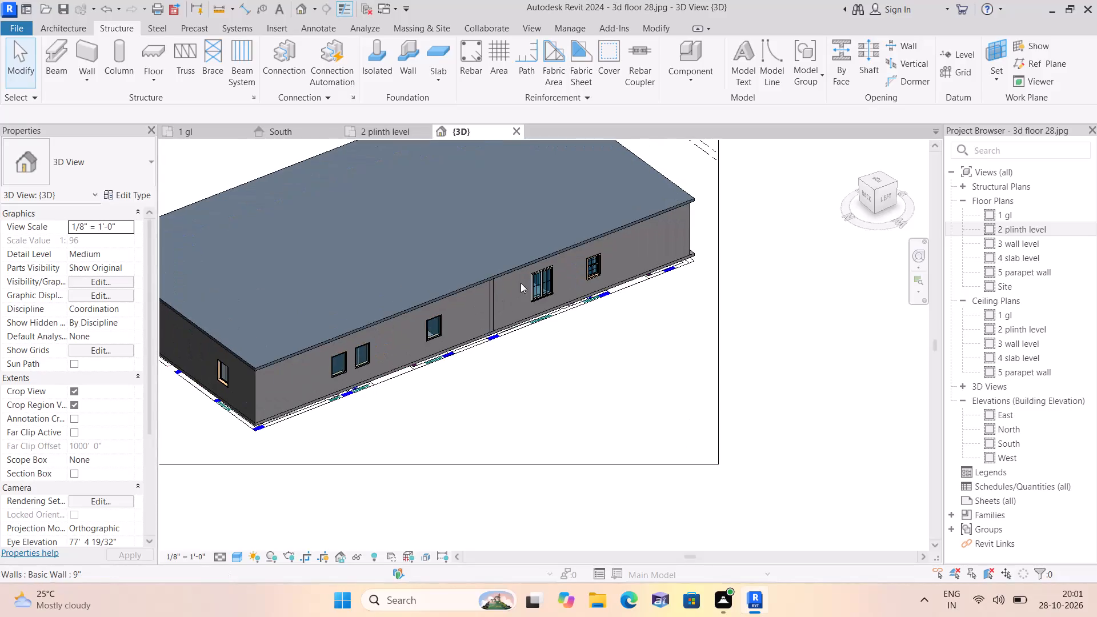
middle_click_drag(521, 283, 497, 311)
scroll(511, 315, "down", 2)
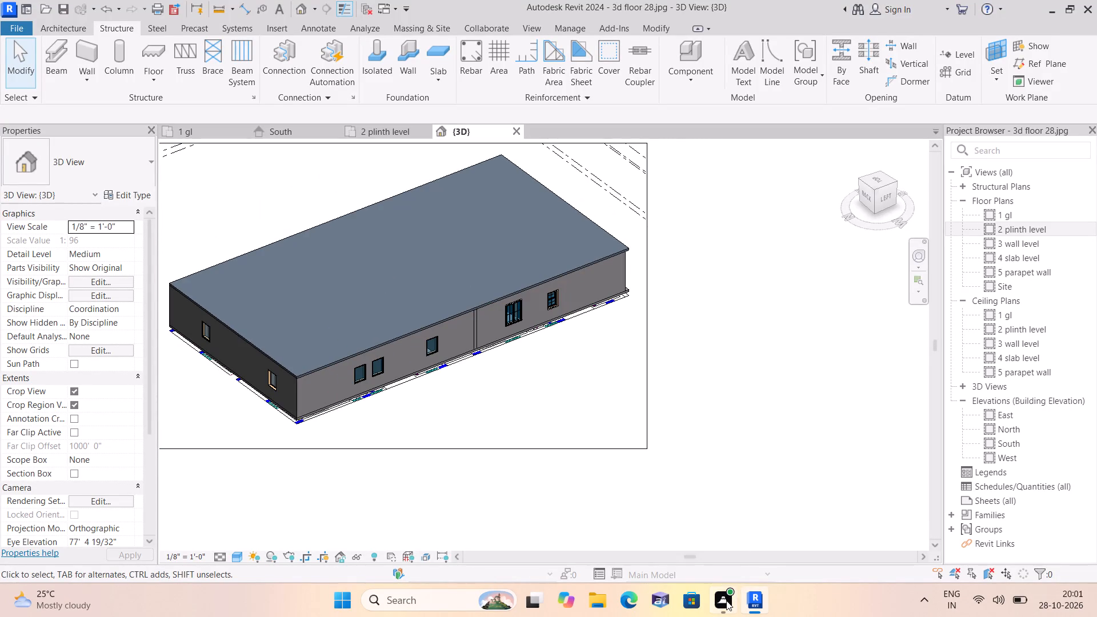